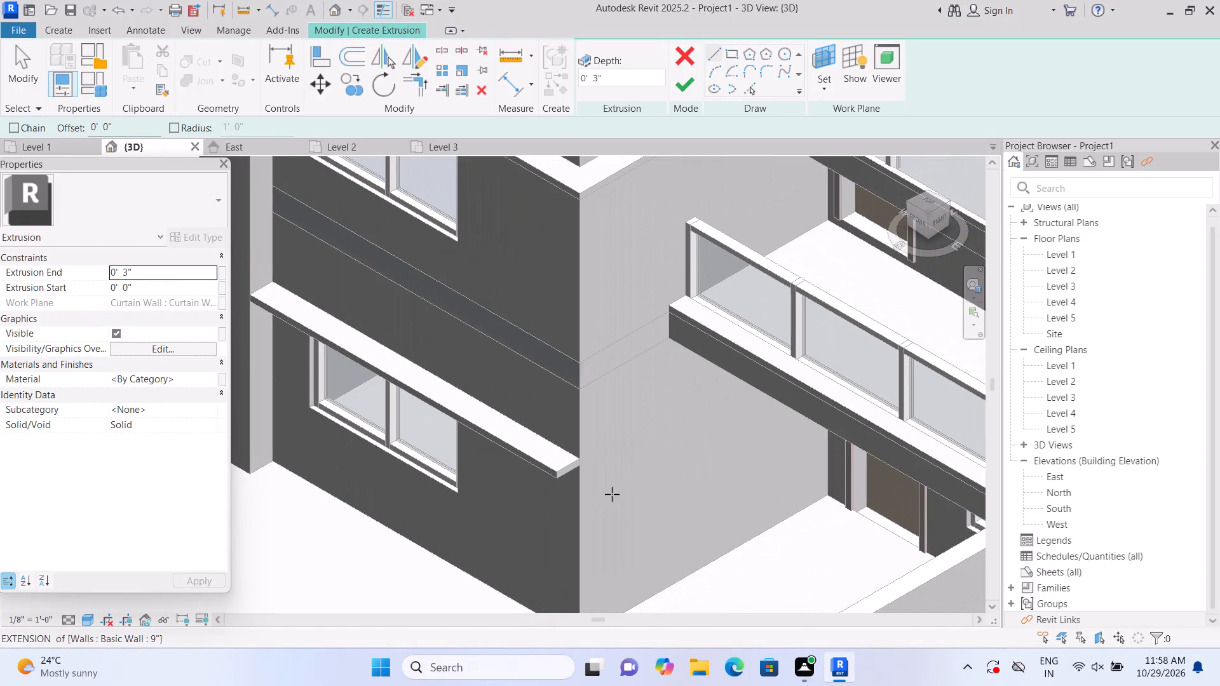
# Extrude a rectangle 3" high and about 5'-8 1/2" long to 3" depth on the side wall, continuing the lower window ledge.
pyautogui.scroll(5, 602, 494)
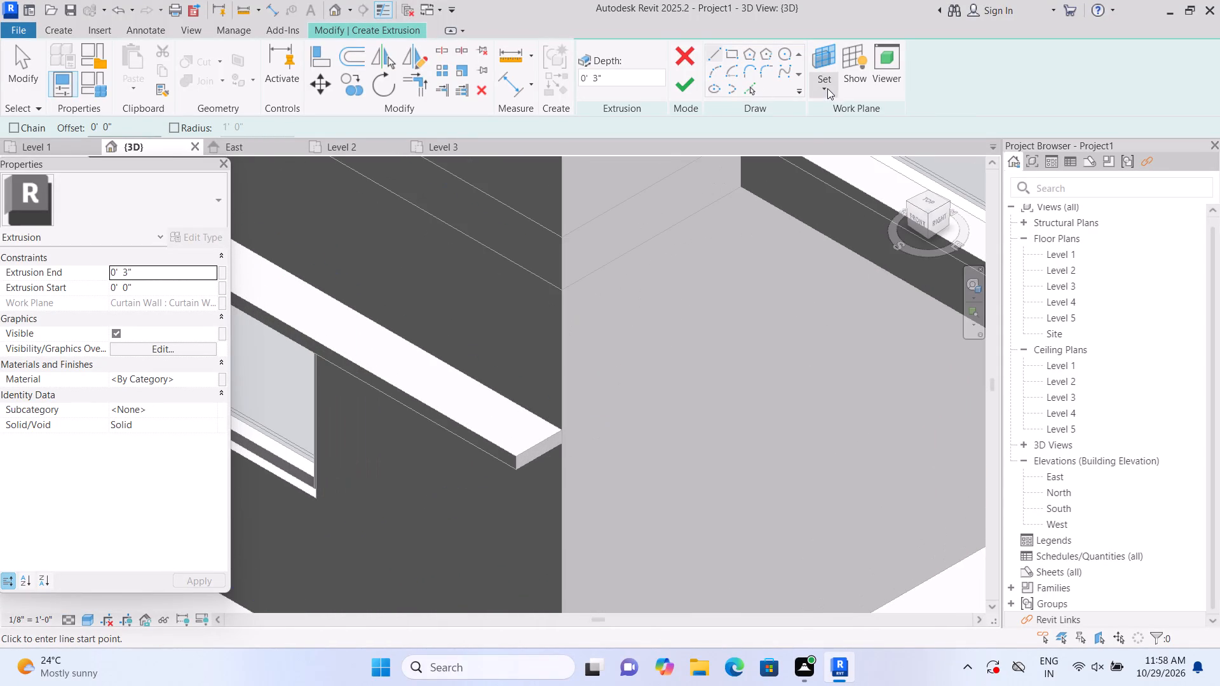
pyautogui.click(827, 88)
pyautogui.click(834, 152)
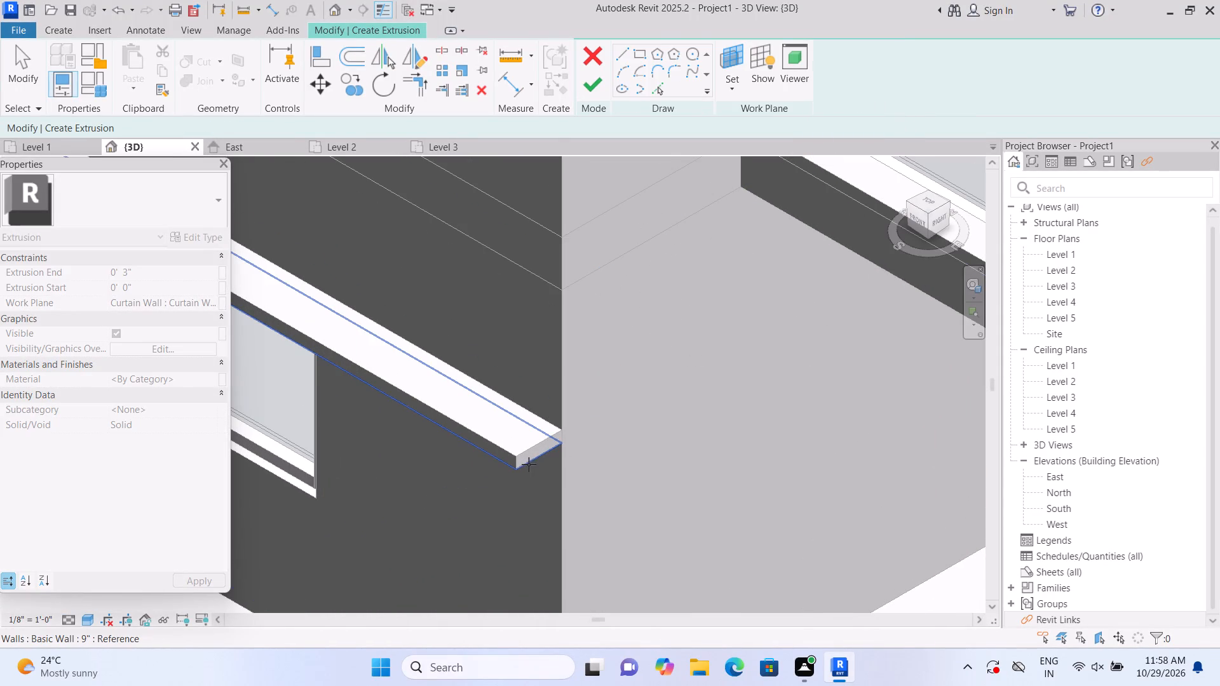
pyautogui.scroll(2, 562, 437)
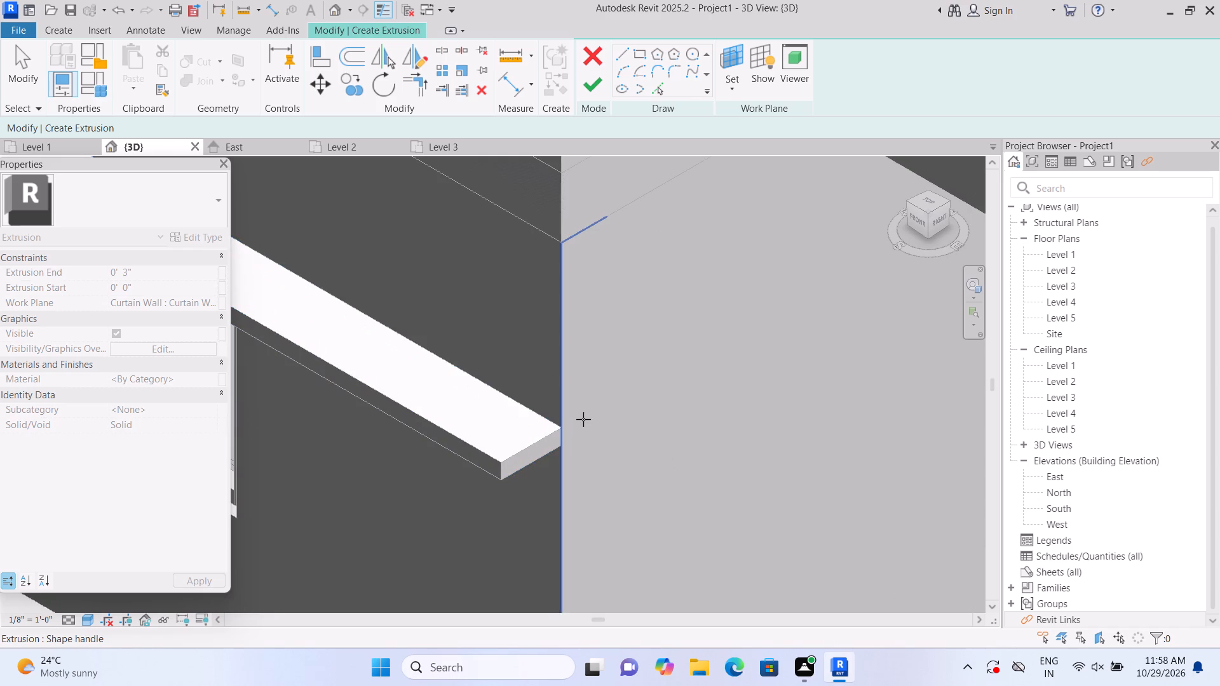
pyautogui.click(583, 419)
pyautogui.click(731, 50)
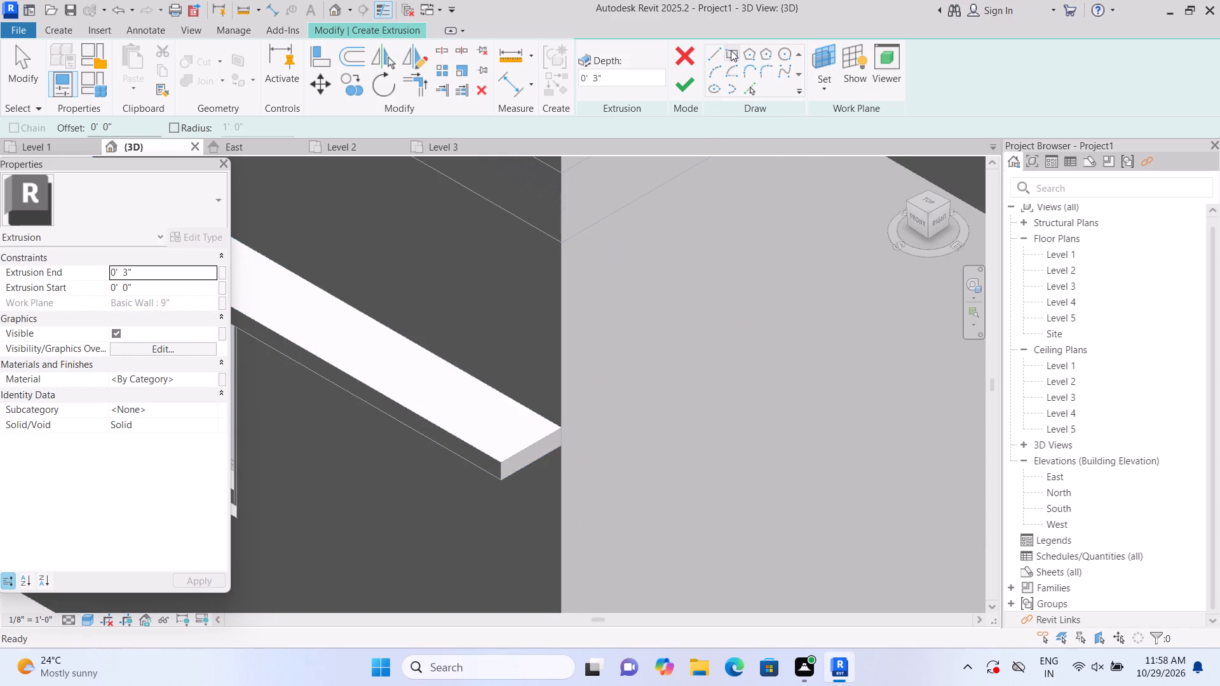
pyautogui.click(505, 461)
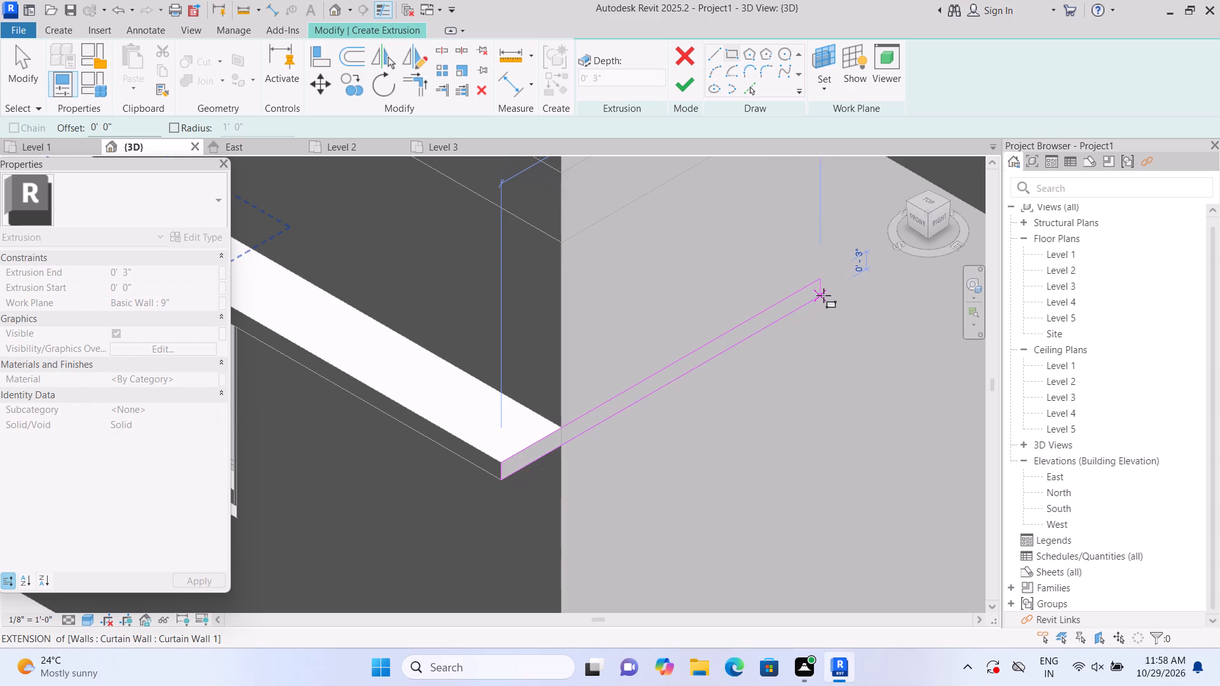
pyautogui.click(846, 280)
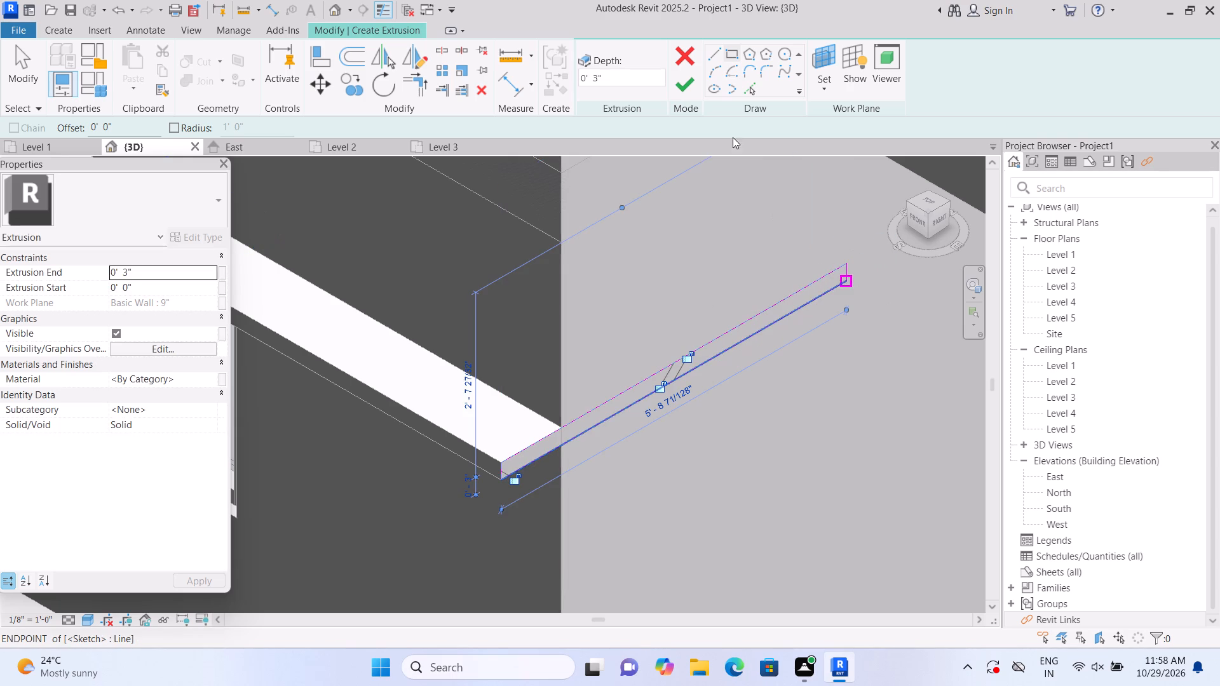
pyautogui.click(694, 89)
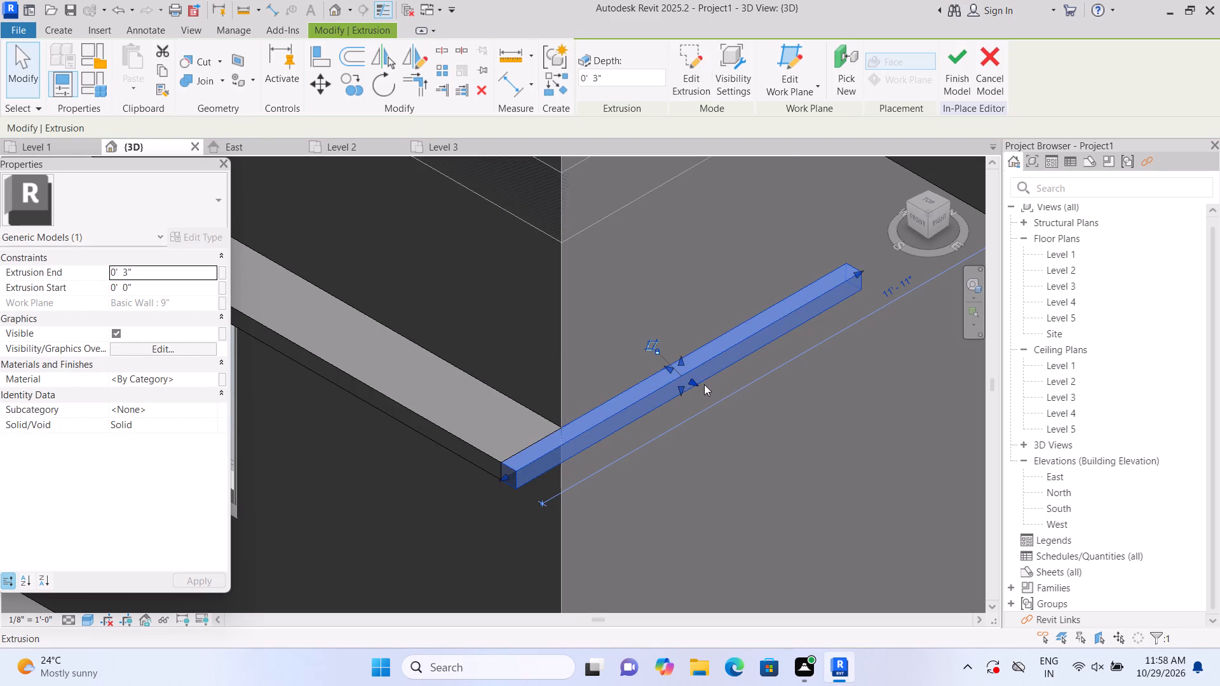
# Increase the side ledge extrusion's depth to about 10" to match the front ledge's projection.
pyautogui.moveTo(692, 378); pyautogui.dragTo(731, 393)
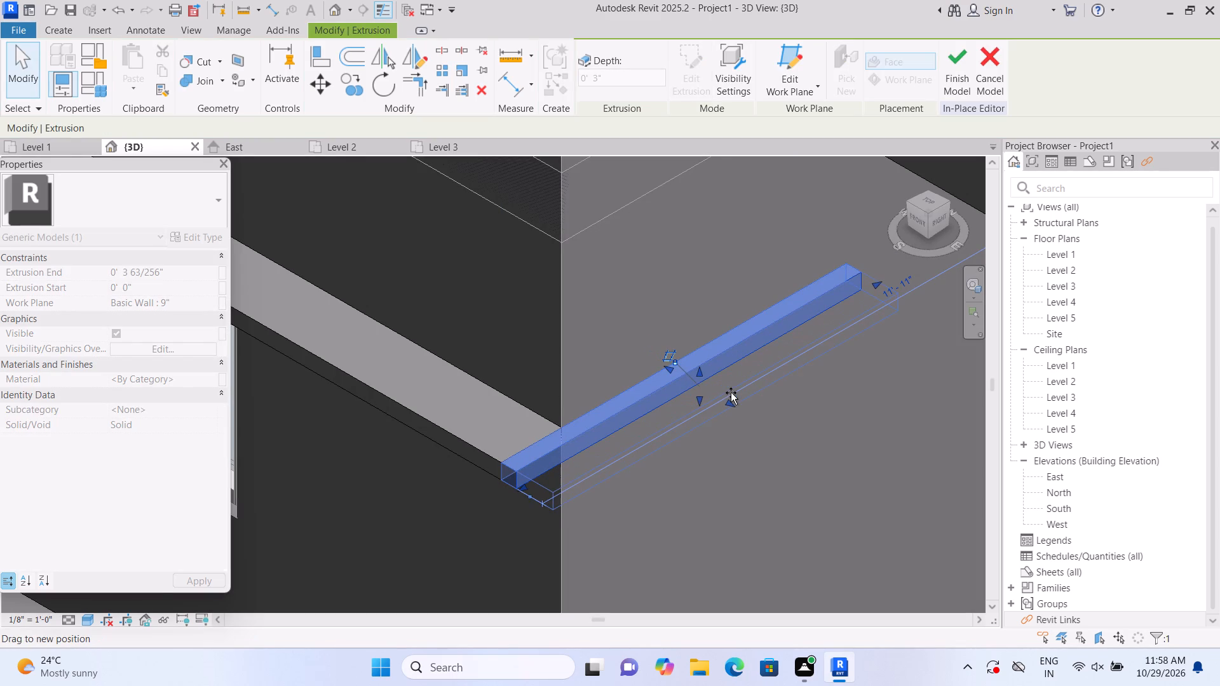
pyautogui.moveTo(731, 393); pyautogui.dragTo(731, 389)
# Stretch the side ledge along the side wall until its far end meets the recessed wall with the entrance door.
pyautogui.scroll(-2, 758, 448)
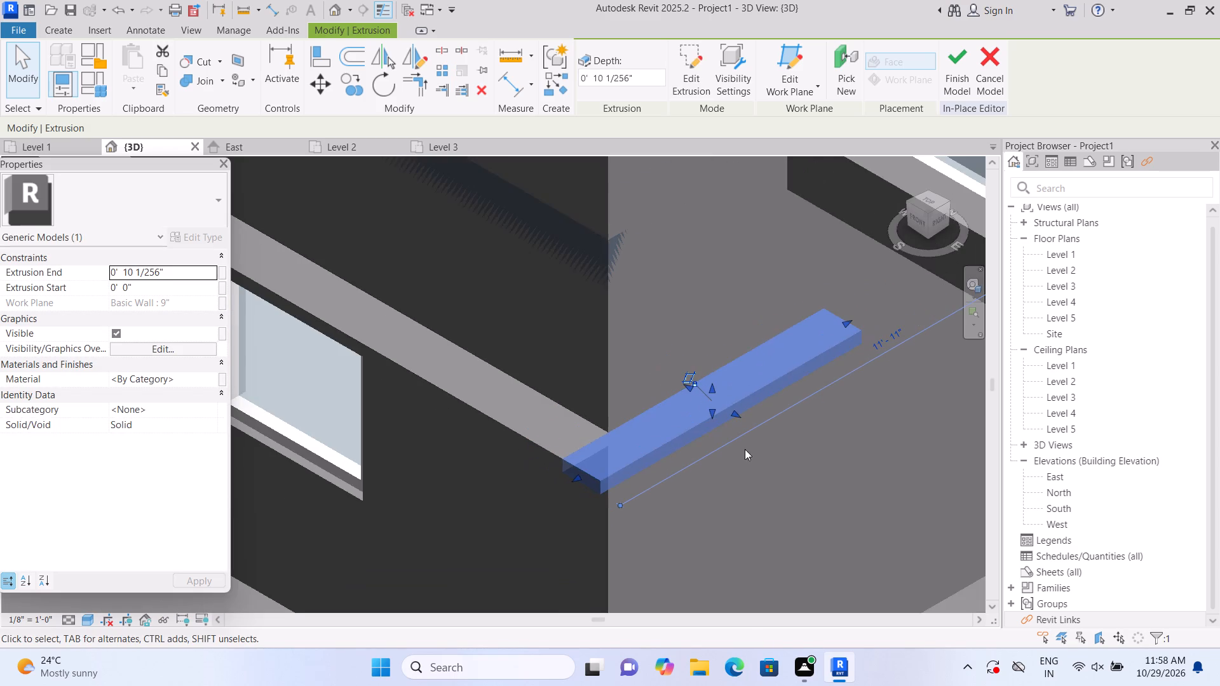
pyautogui.moveTo(798, 452); pyautogui.dragTo(736, 481, button='middle')
pyautogui.scroll(-3, 736, 481)
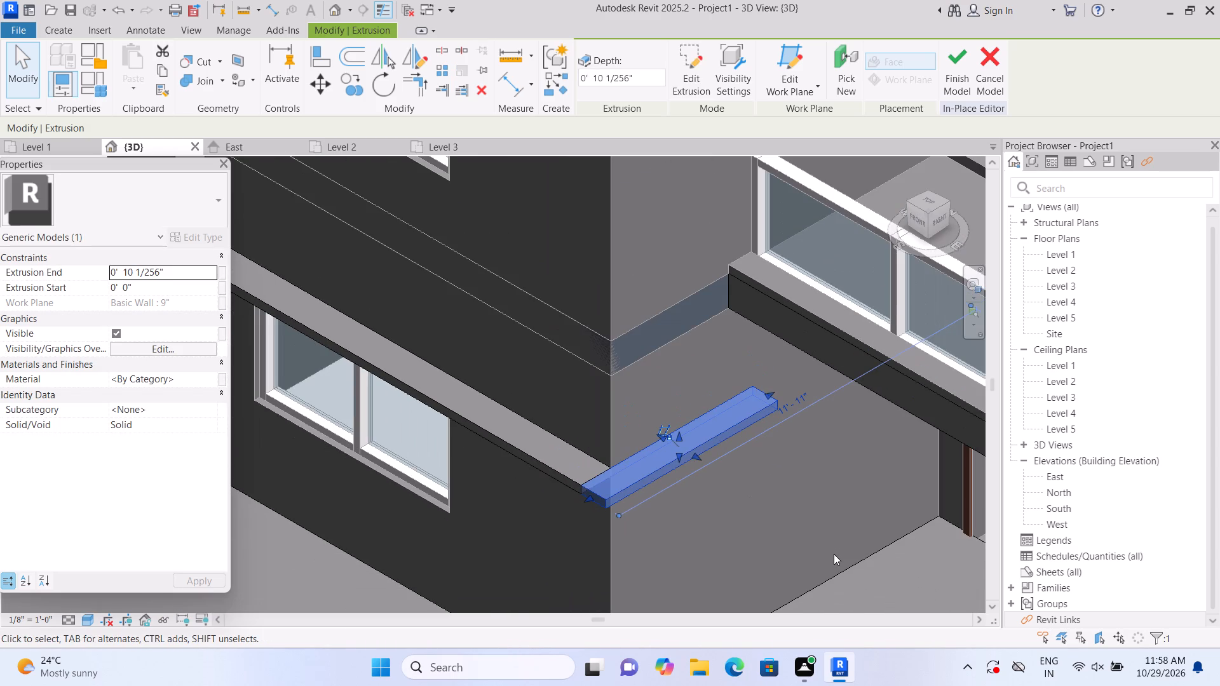
pyautogui.keyDown('shift'); pyautogui.moveTo(837, 551); pyautogui.dragTo(850, 469, button='middle'); pyautogui.keyUp('shift')
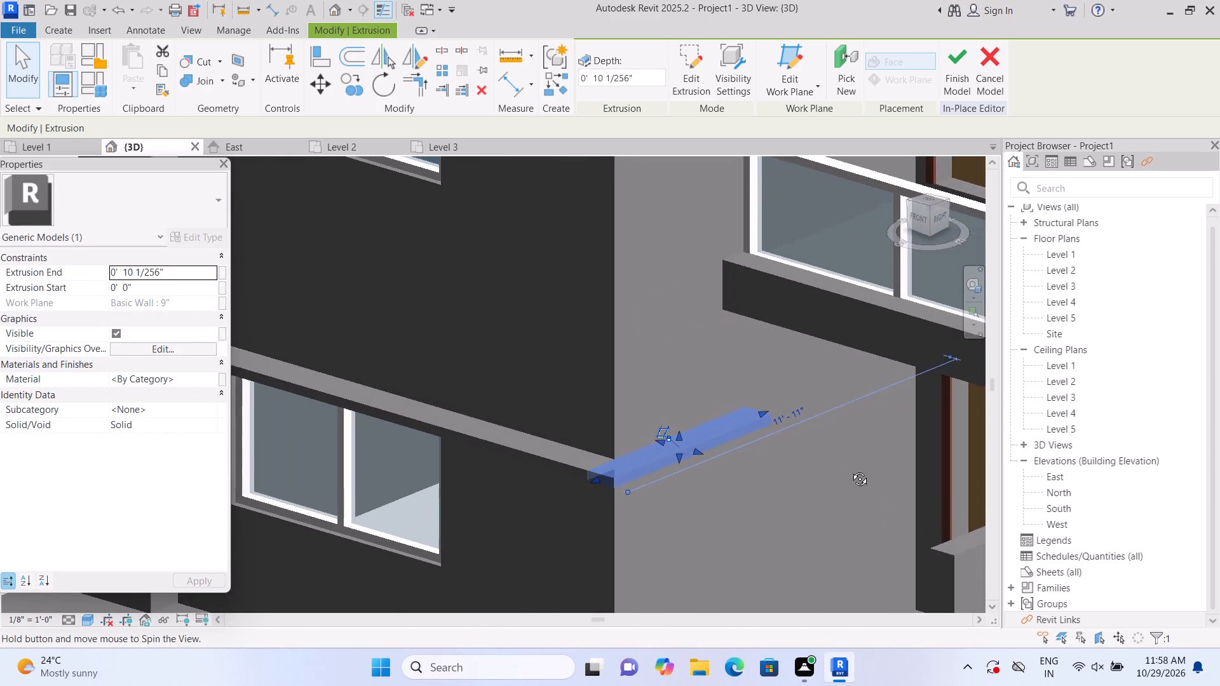
pyautogui.keyDown('shift'); pyautogui.moveTo(850, 469); pyautogui.dragTo(855, 448, button='middle'); pyautogui.keyUp('shift')
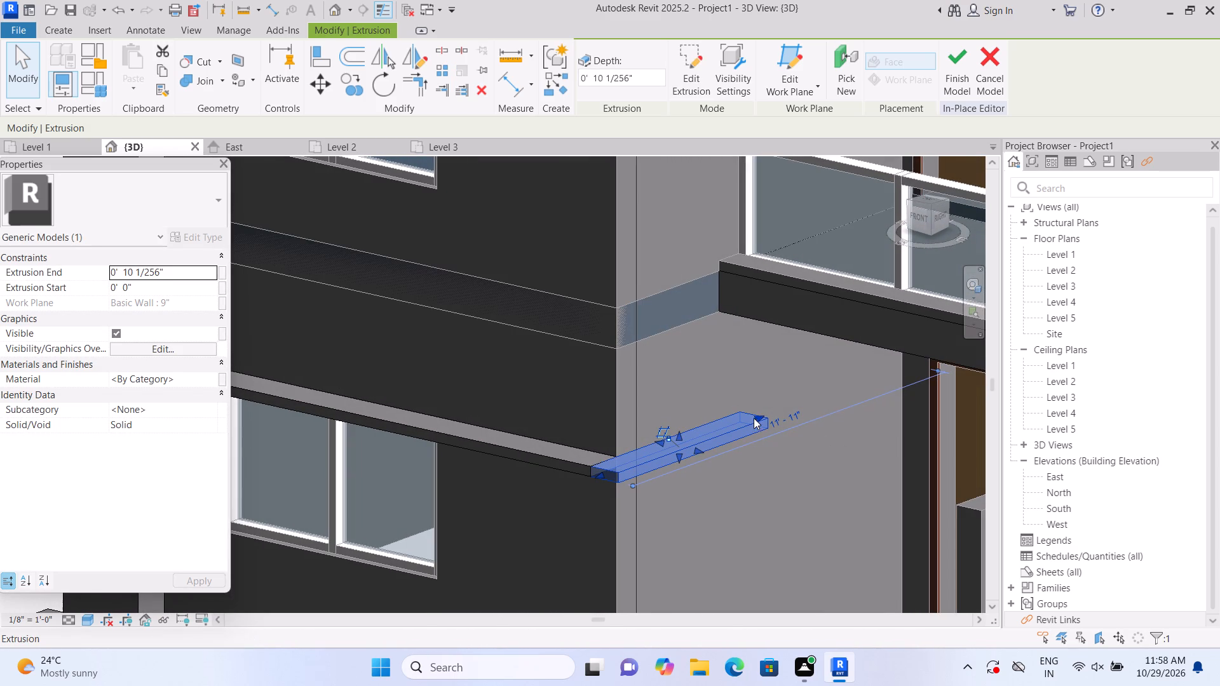
pyautogui.moveTo(758, 417); pyautogui.dragTo(867, 372)
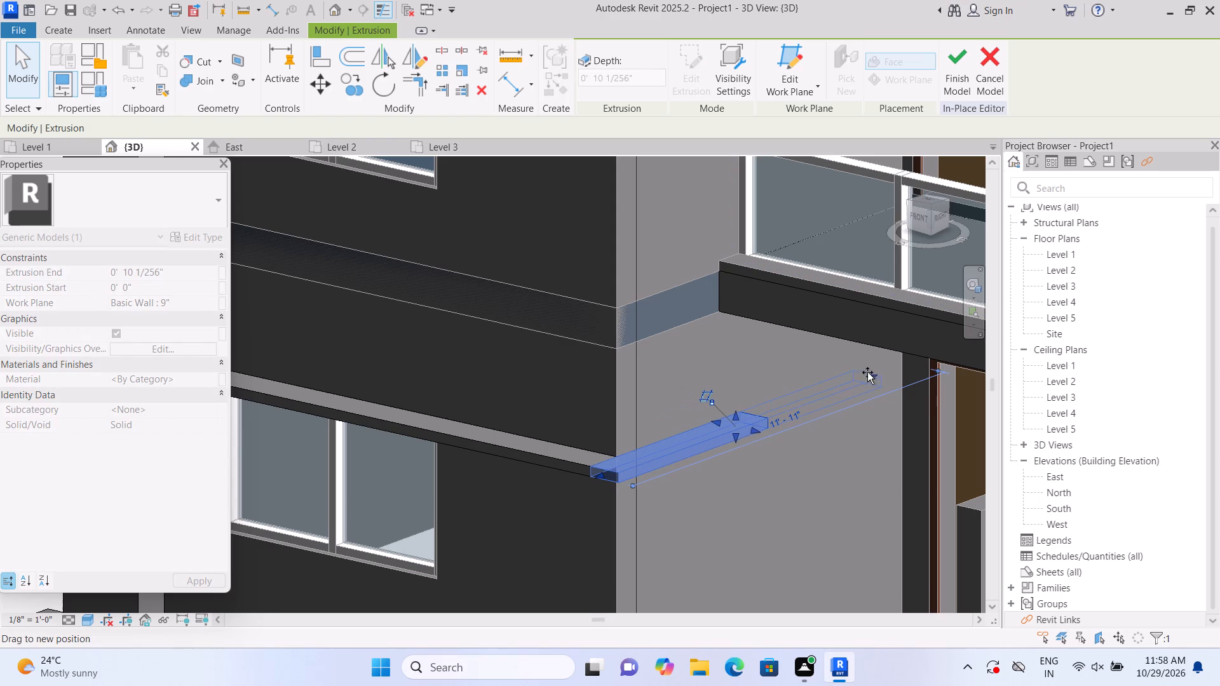
pyautogui.moveTo(867, 372); pyautogui.dragTo(911, 358)
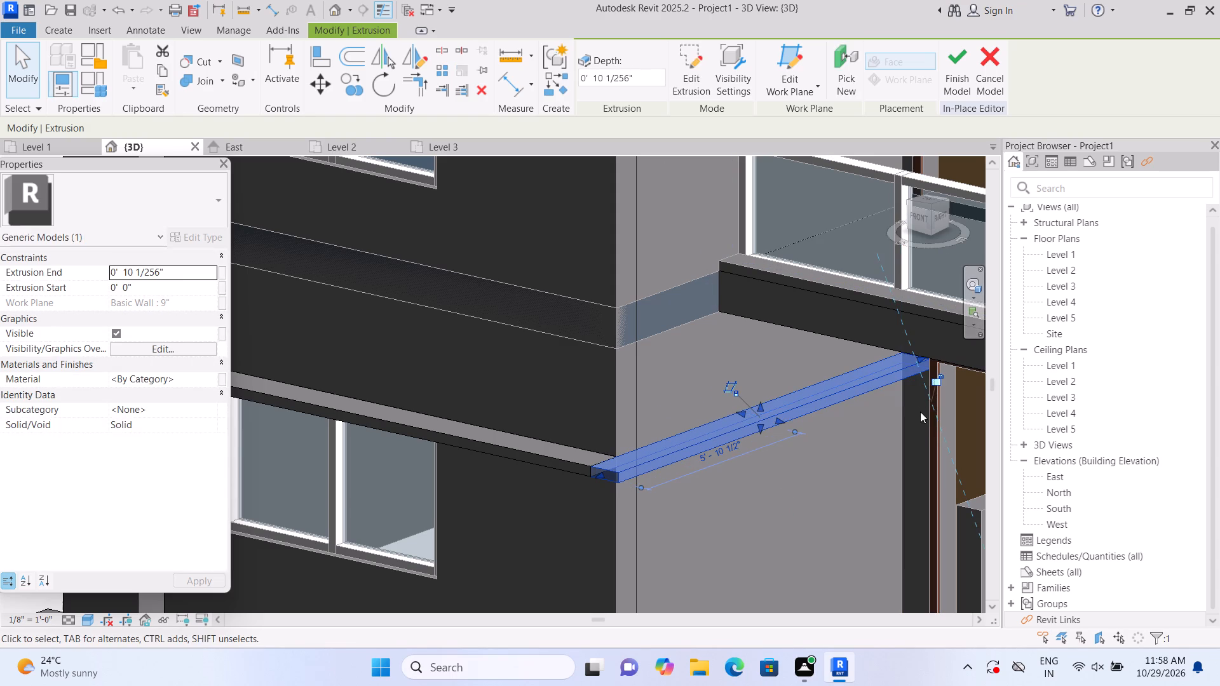
pyautogui.click(917, 428)
# Join the new side ledge with the front ledge above the ground-floor window at the building corner.
pyautogui.scroll(-6, 917, 428)
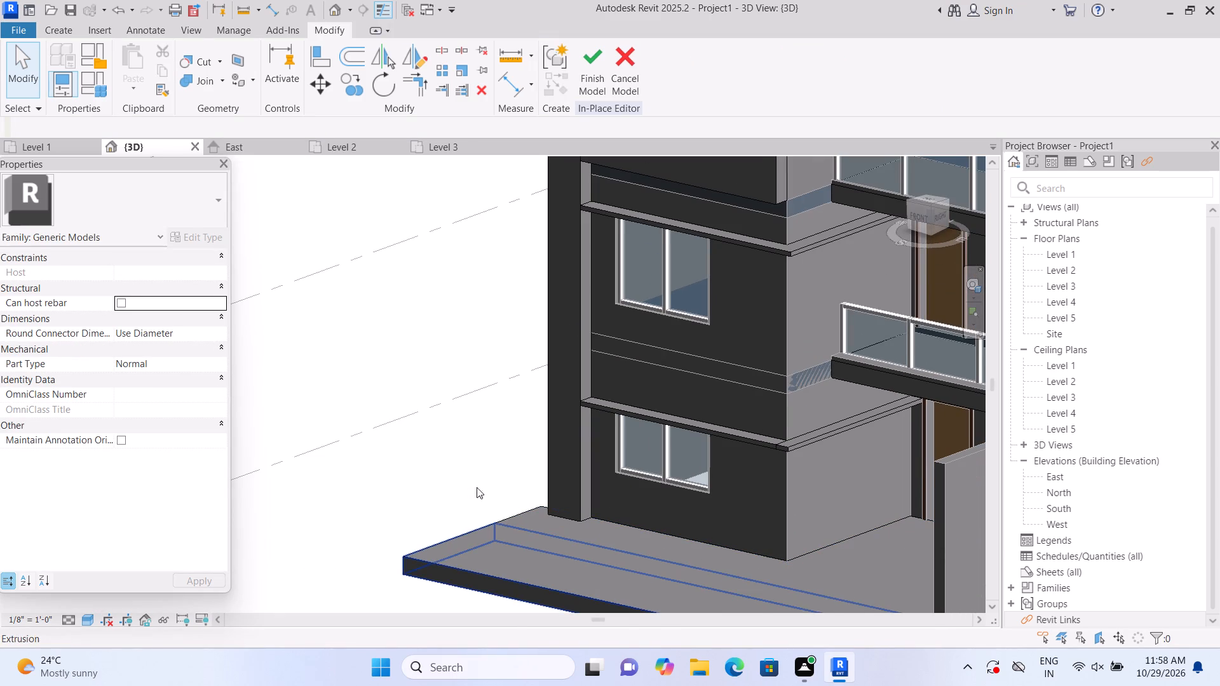
pyautogui.scroll(5, 846, 528)
pyautogui.moveTo(817, 419); pyautogui.dragTo(771, 466, button='middle')
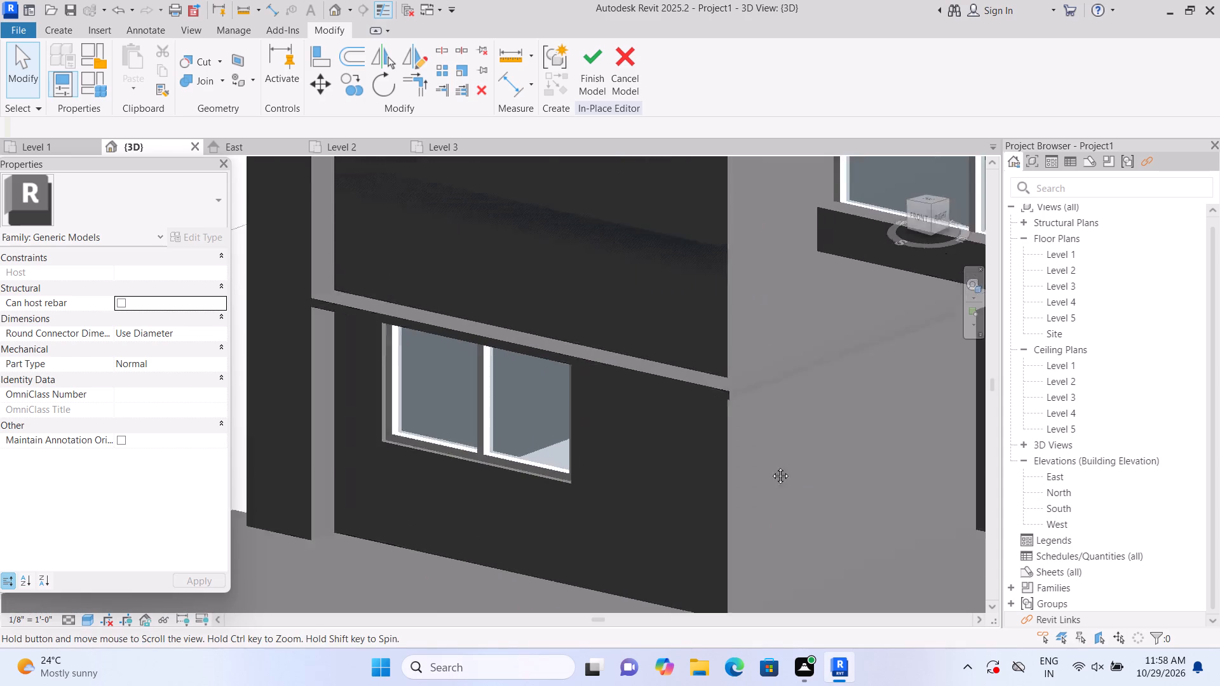
pyautogui.moveTo(771, 466); pyautogui.dragTo(749, 487, button='middle')
pyautogui.click(222, 81)
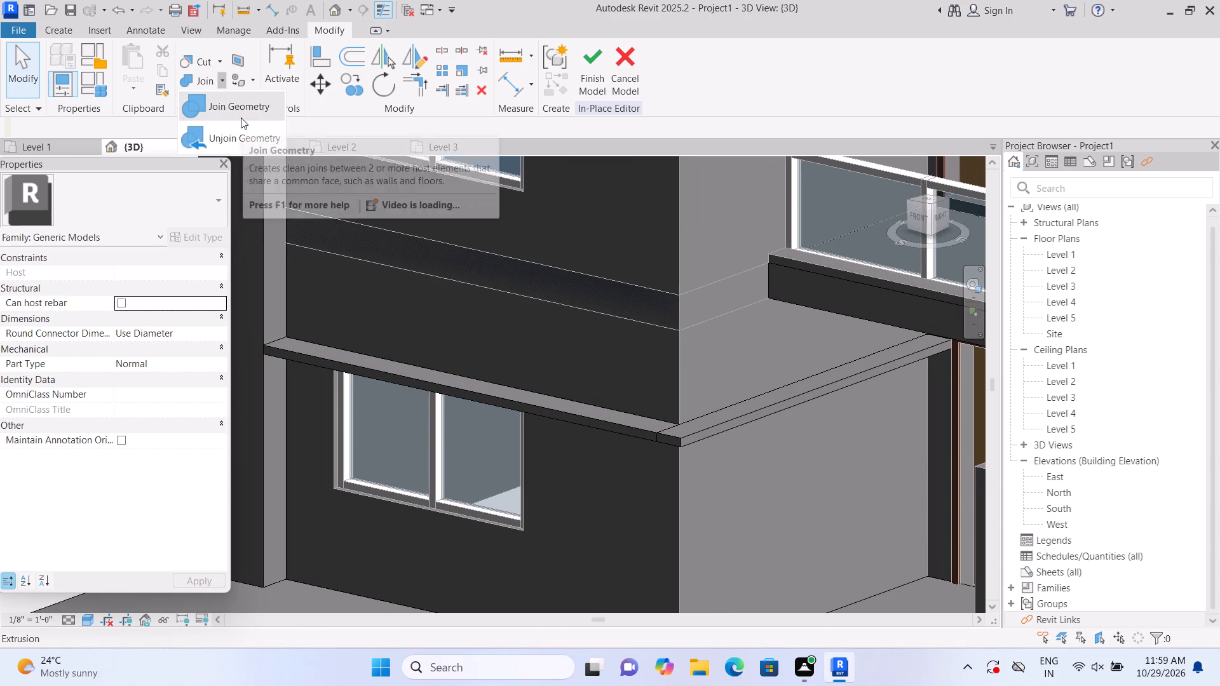
pyautogui.click(241, 118)
pyautogui.click(659, 438)
pyautogui.click(629, 432)
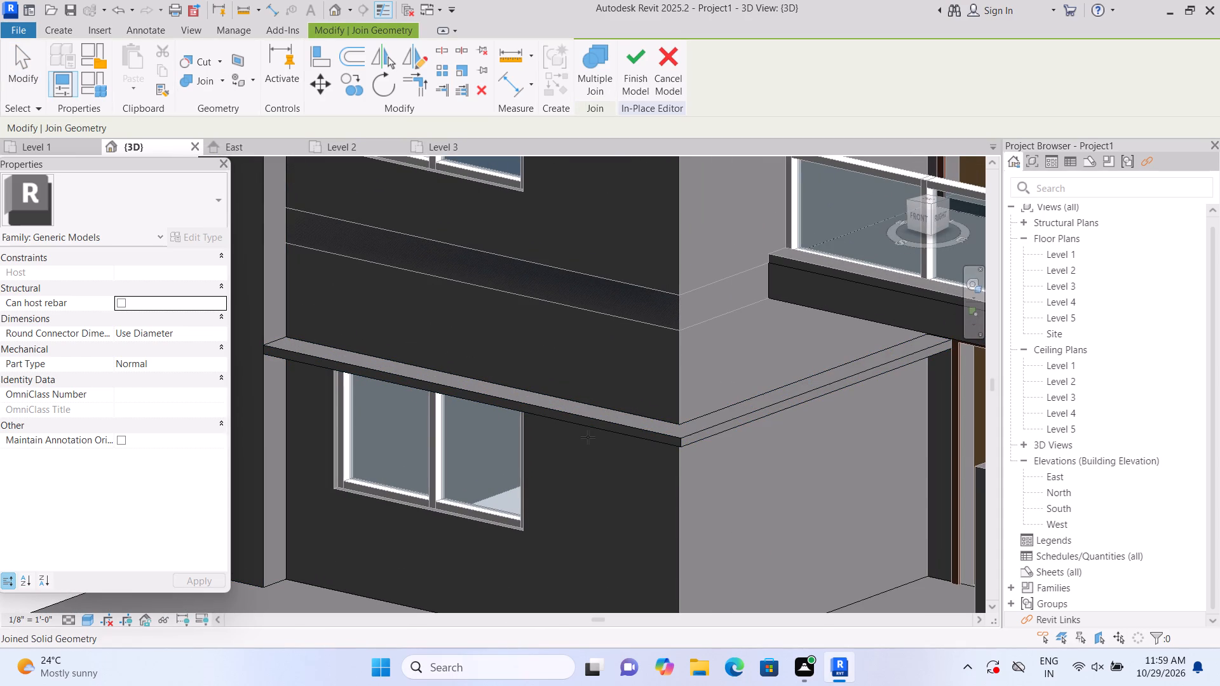
pyautogui.press('Escape')
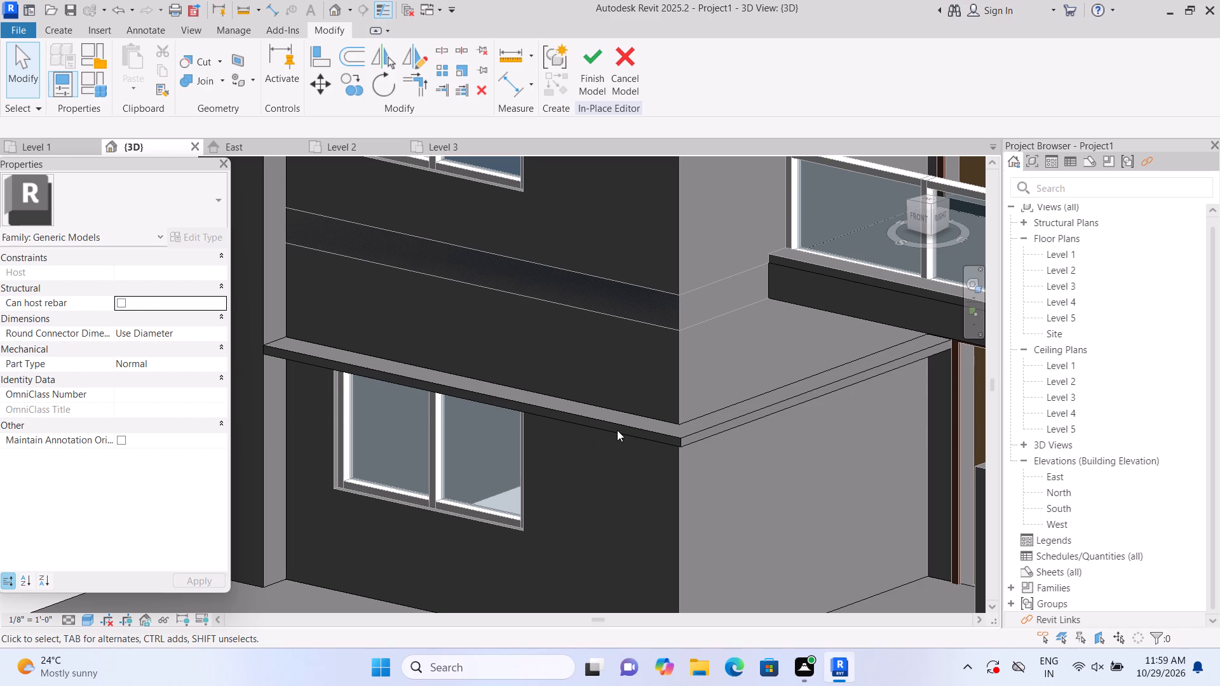
# Start a new extrusion in the front view, using the front face of the Generic - 12" roof below the parapet as work plane.
pyautogui.scroll(-2, 618, 430)
pyautogui.scroll(-5, 658, 386)
pyautogui.moveTo(644, 335); pyautogui.dragTo(621, 490, button='middle')
pyautogui.scroll(2, 625, 454)
pyautogui.scroll(2, 618, 391)
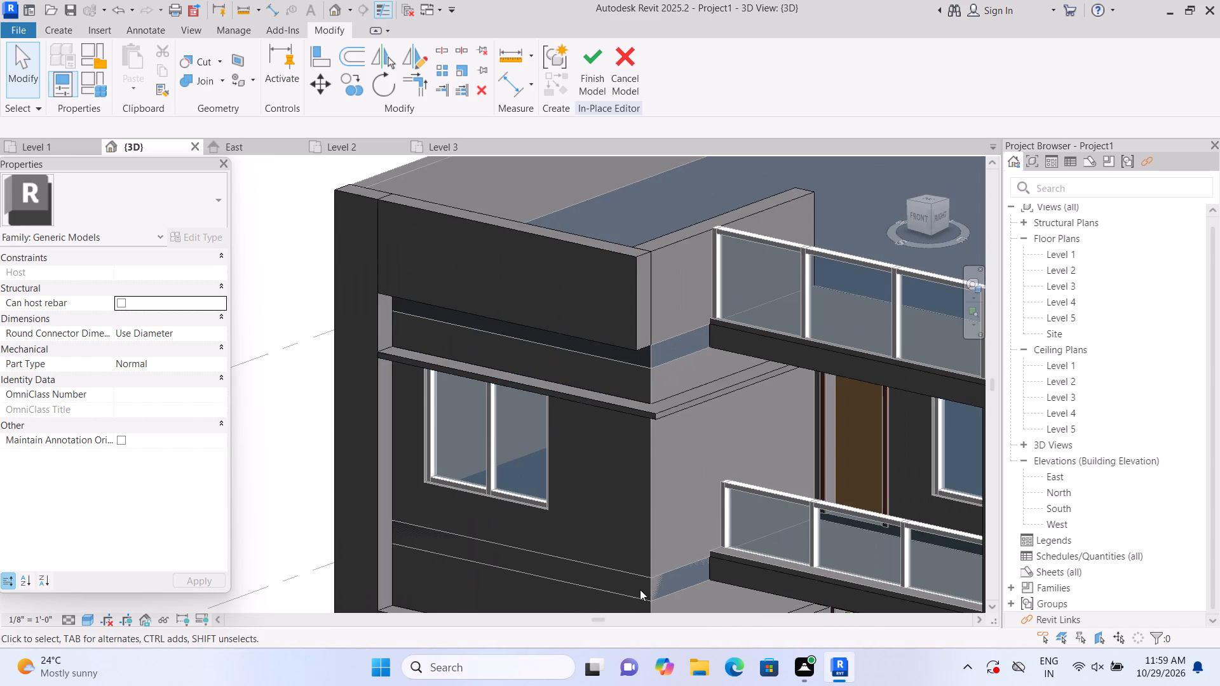
pyautogui.click(924, 219)
pyautogui.scroll(3, 382, 398)
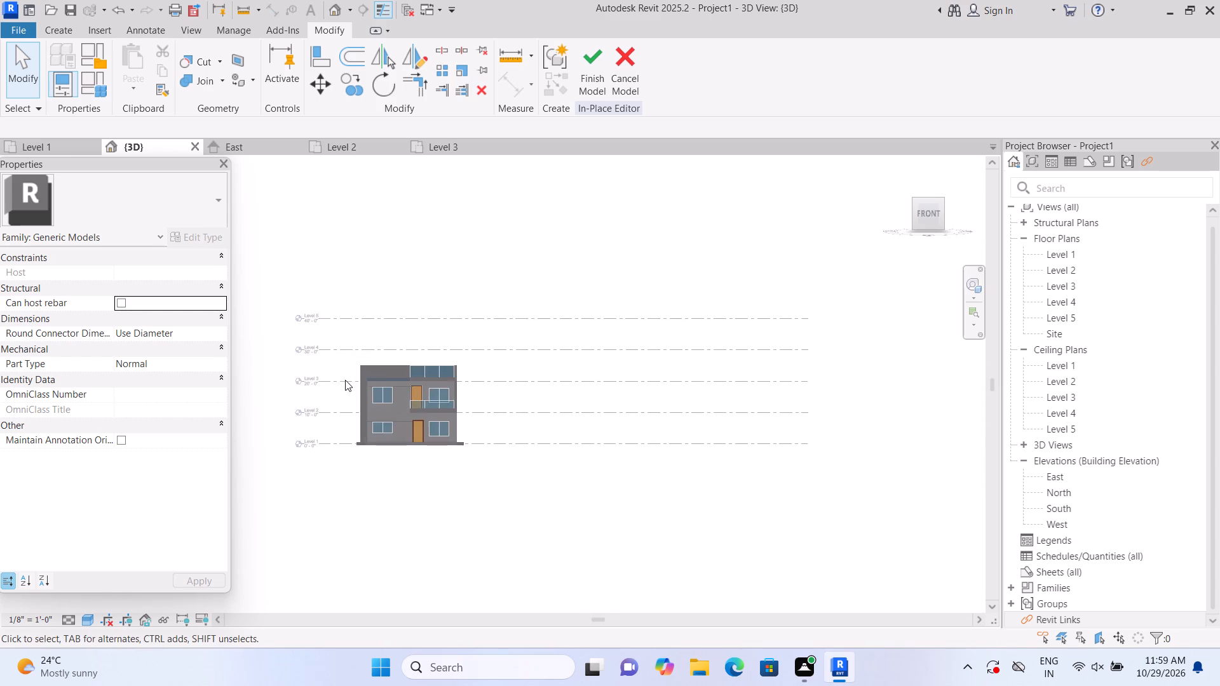
pyautogui.scroll(10, 345, 380)
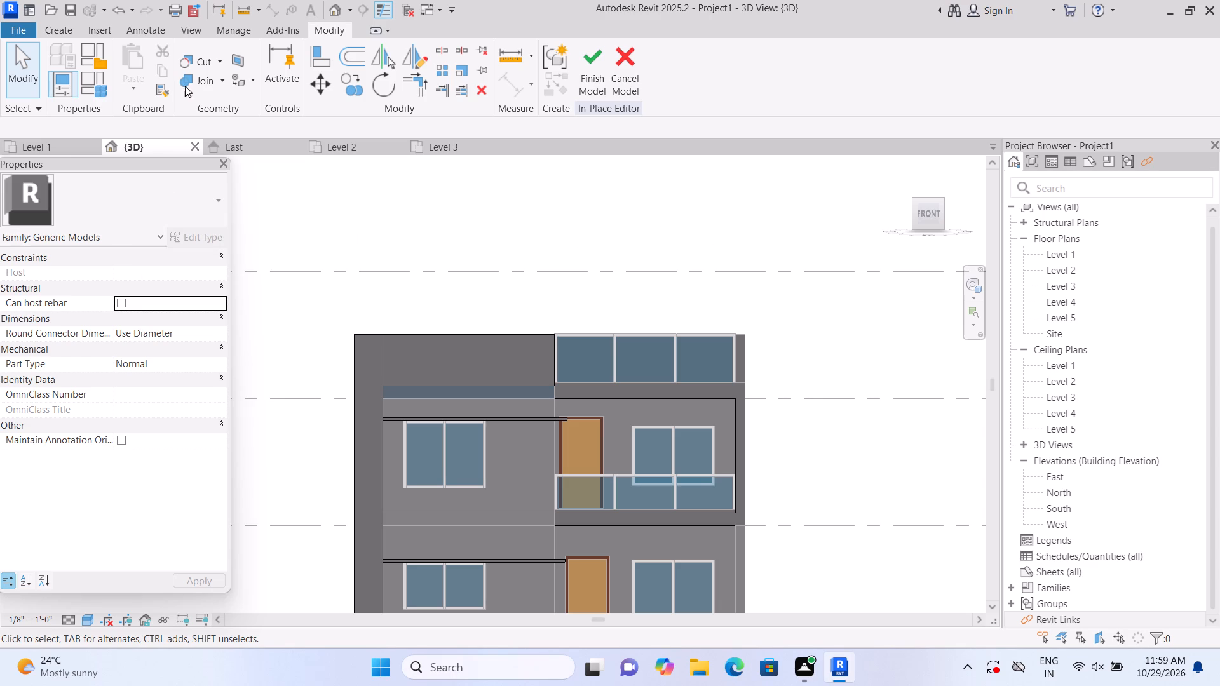
pyautogui.click(73, 36)
pyautogui.click(130, 91)
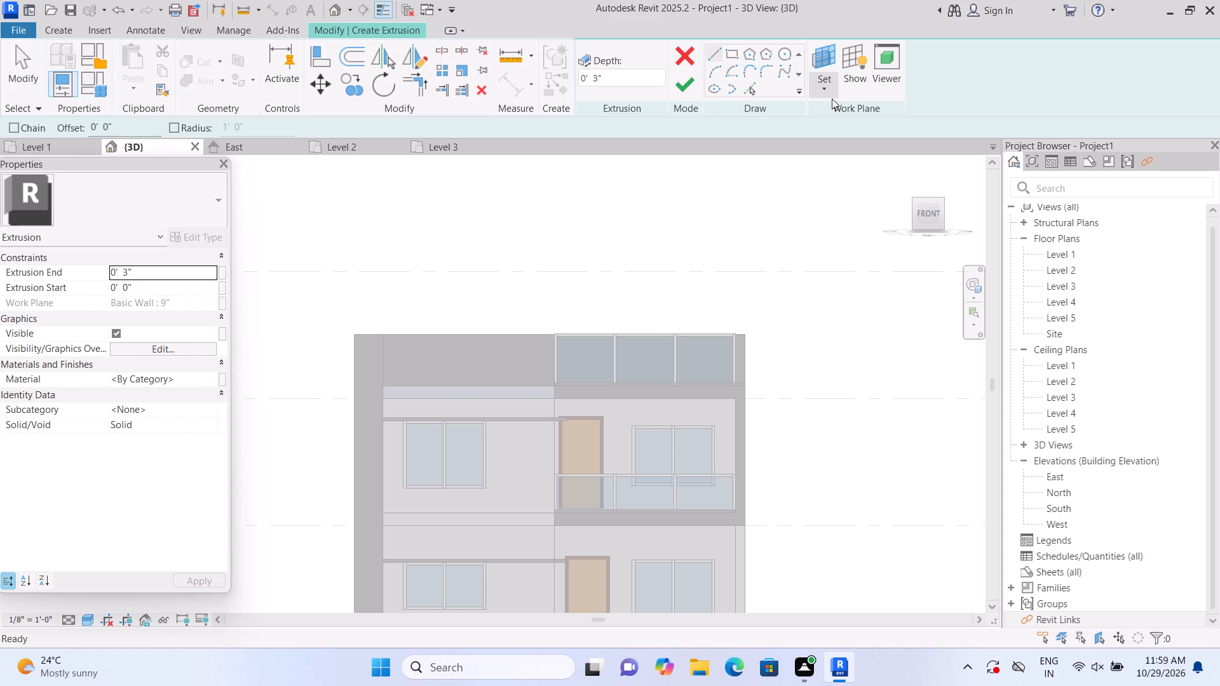
pyautogui.click(829, 89)
pyautogui.click(839, 155)
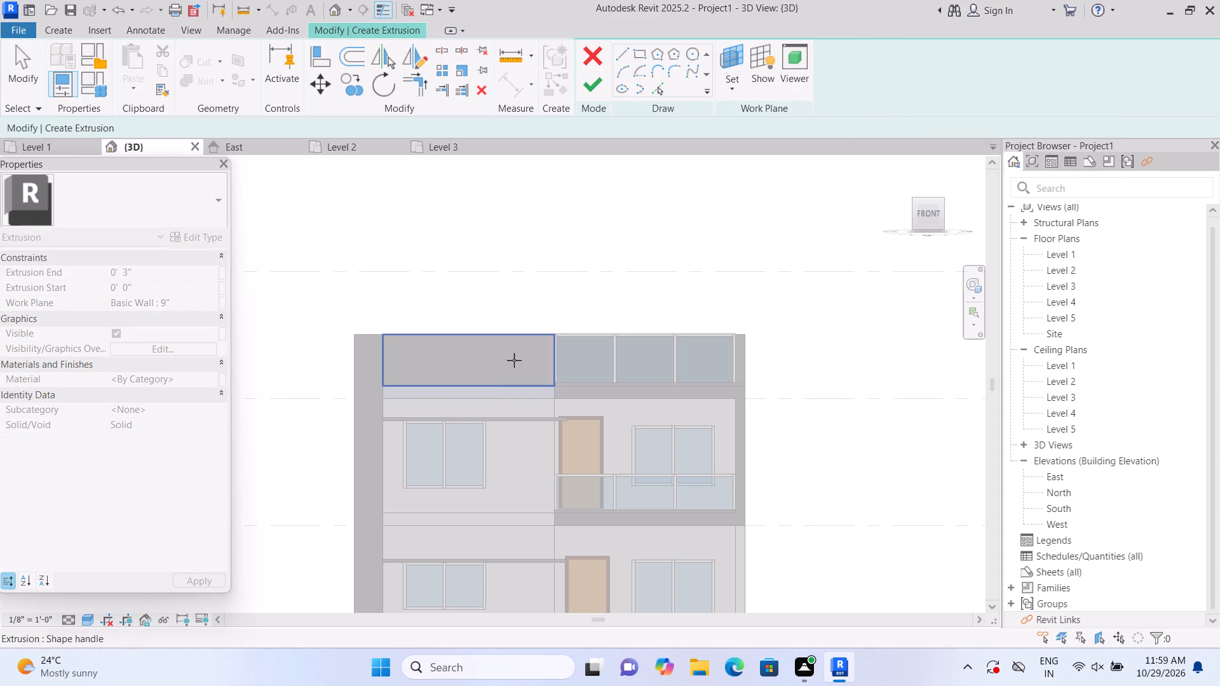
pyautogui.scroll(4, 481, 407)
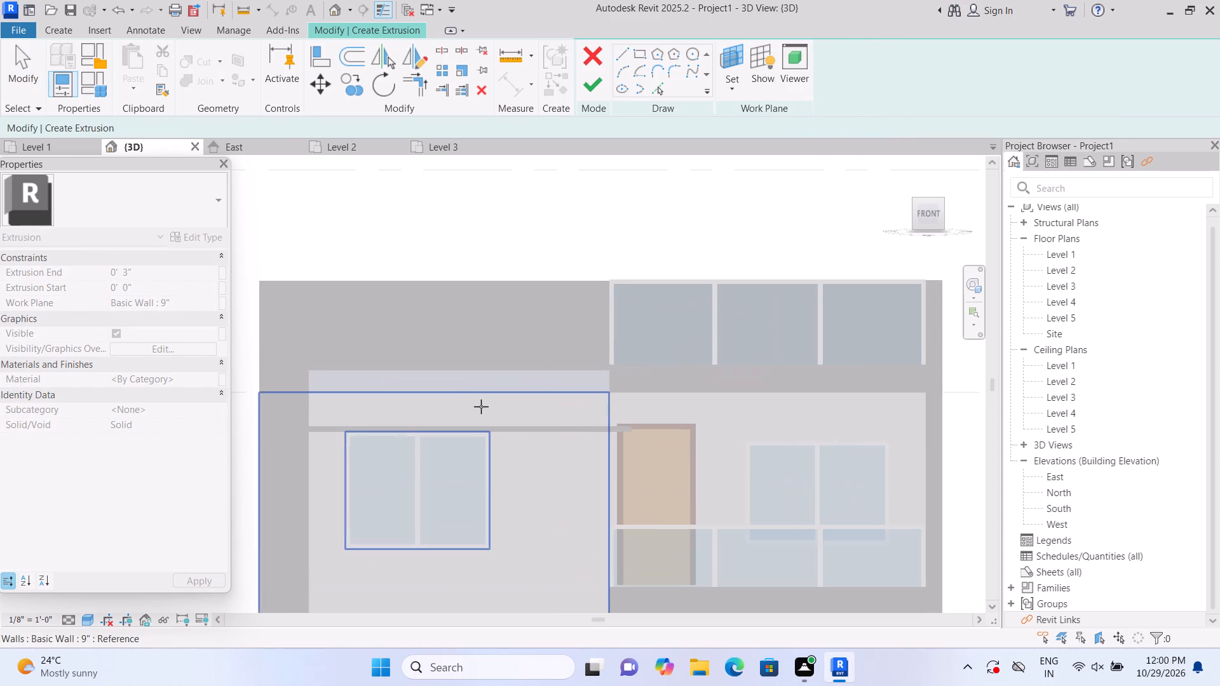
pyautogui.click(472, 385)
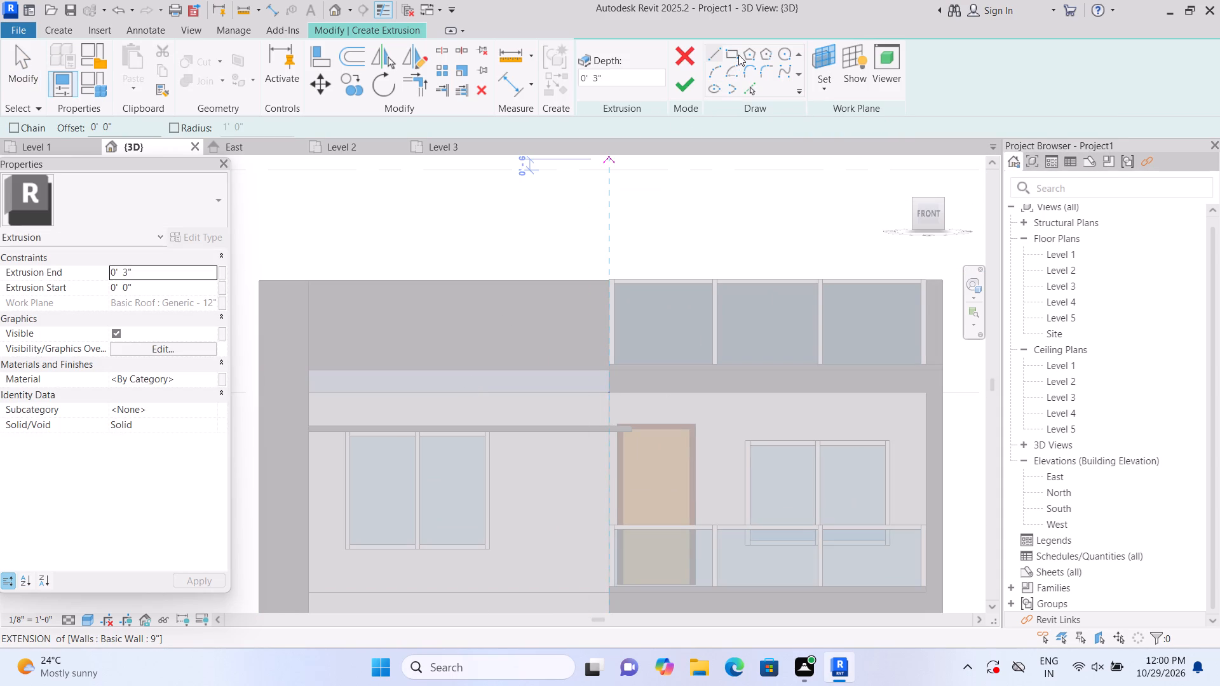
# Sketch a rectangle about 13'-6" long and 1'-0" high over the roof's front edge and extrude it 3".
pyautogui.click(738, 55)
pyautogui.click(313, 372)
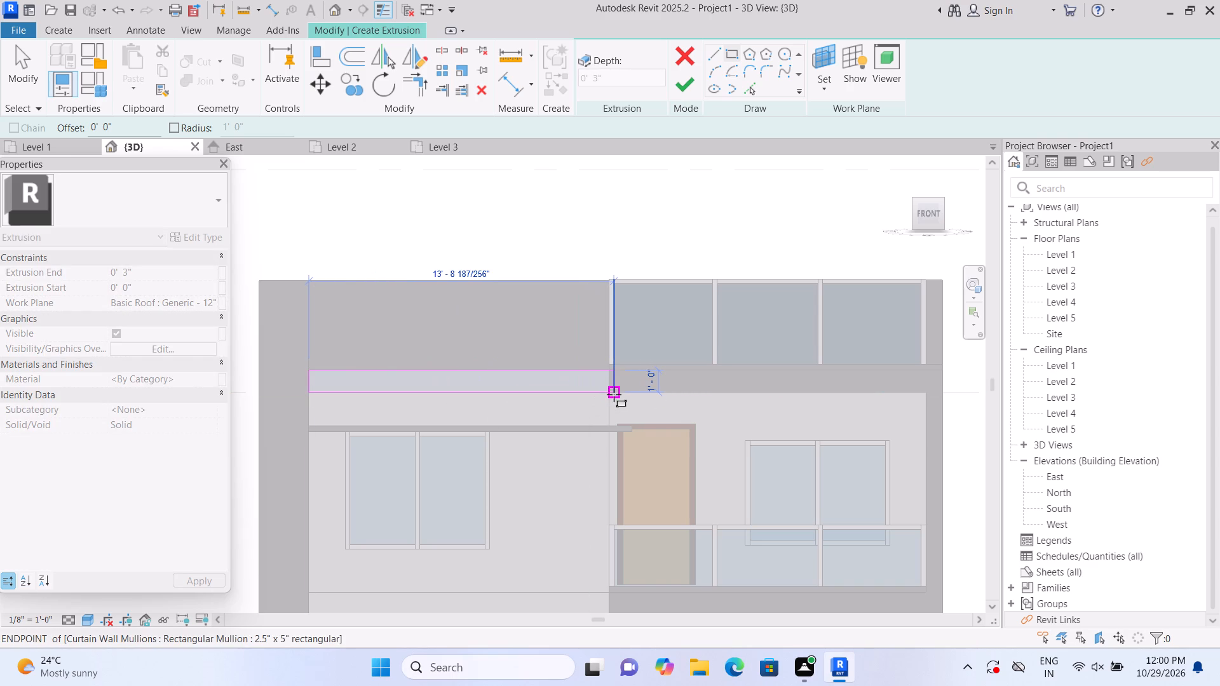
pyautogui.scroll(2, 614, 394)
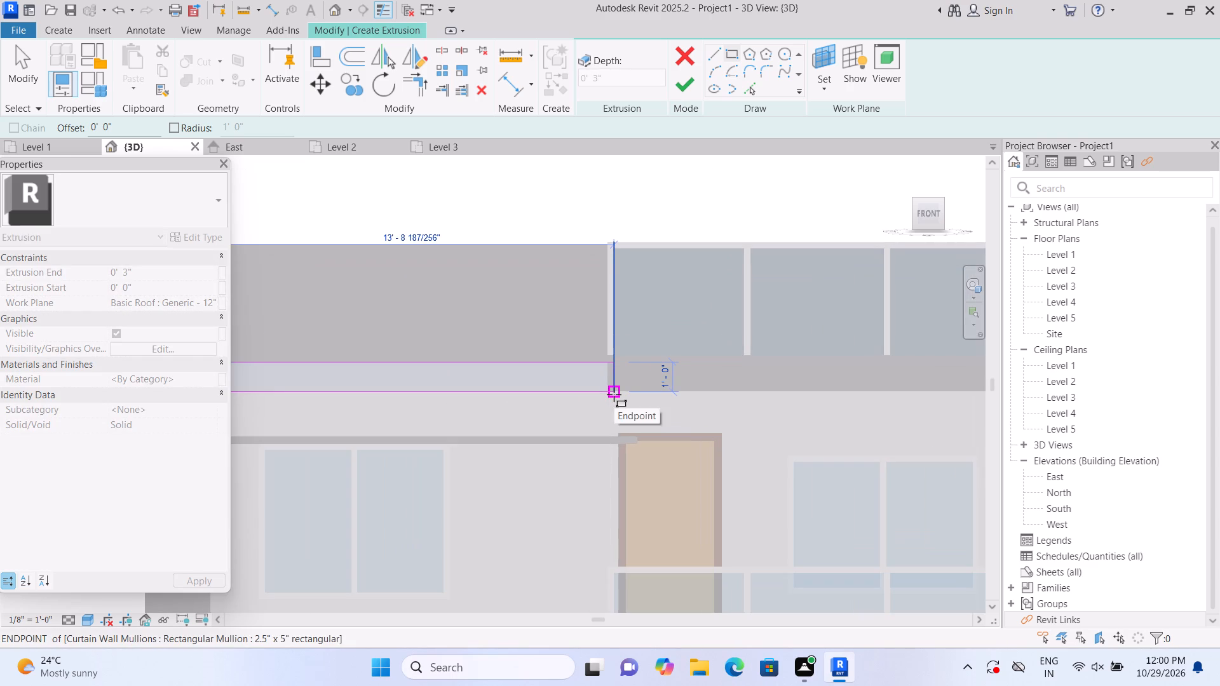
pyautogui.click(610, 394)
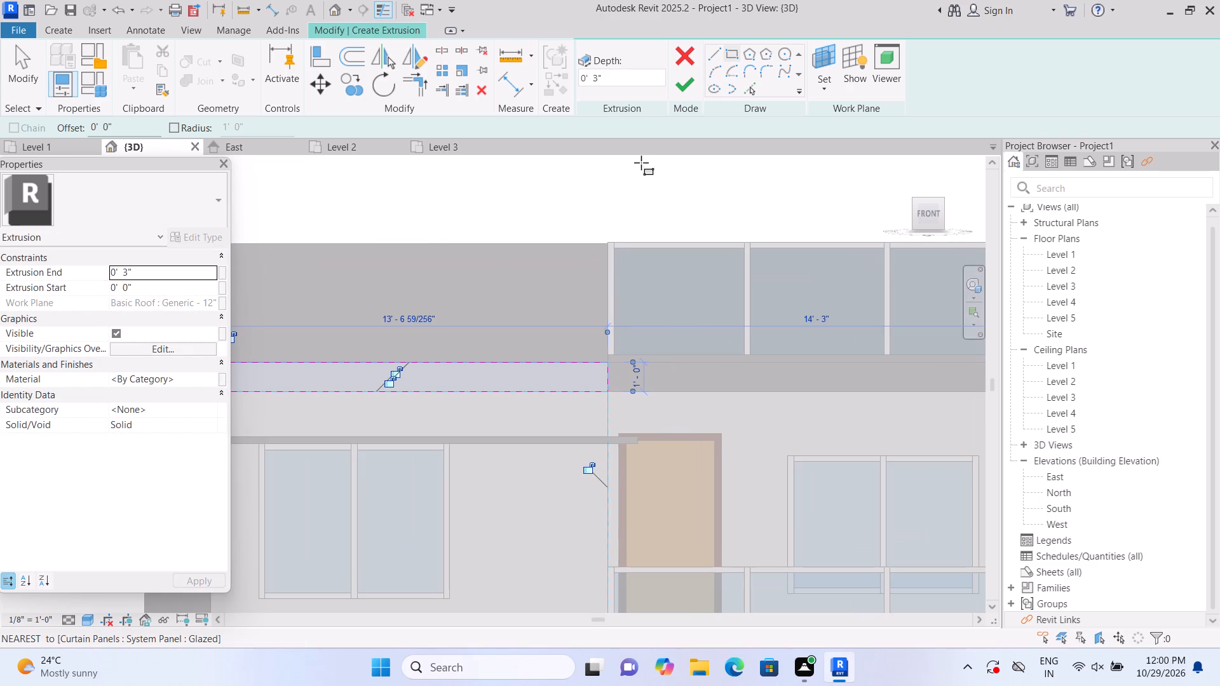
pyautogui.click(686, 83)
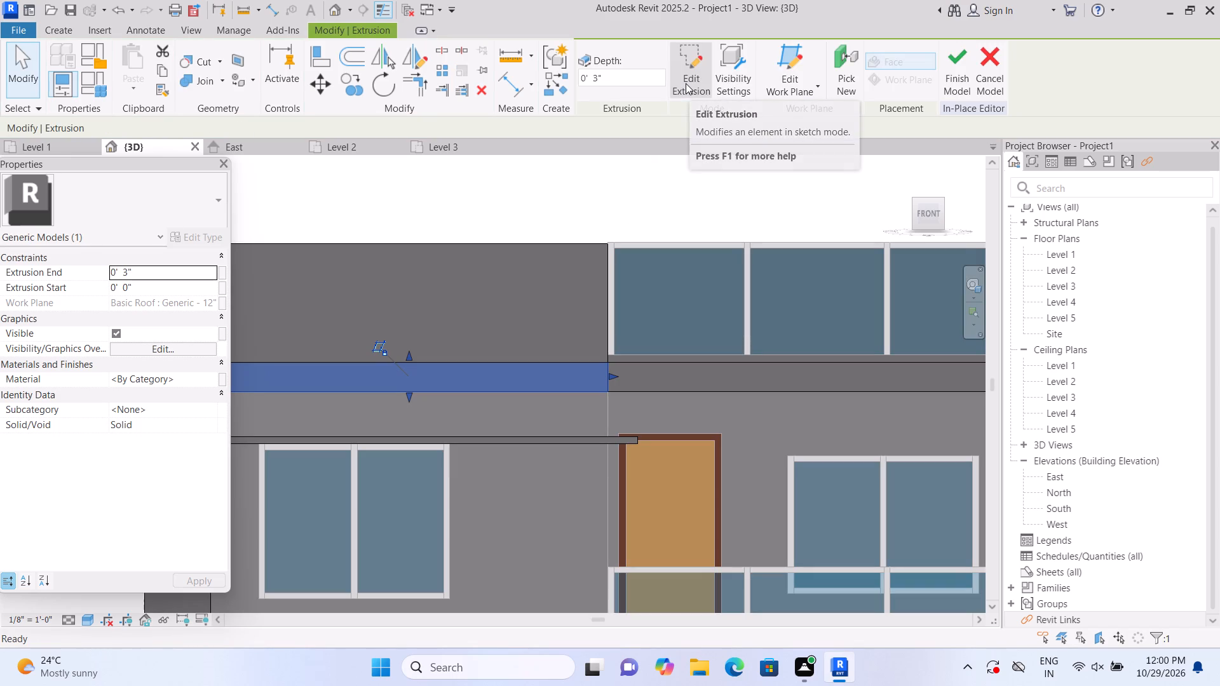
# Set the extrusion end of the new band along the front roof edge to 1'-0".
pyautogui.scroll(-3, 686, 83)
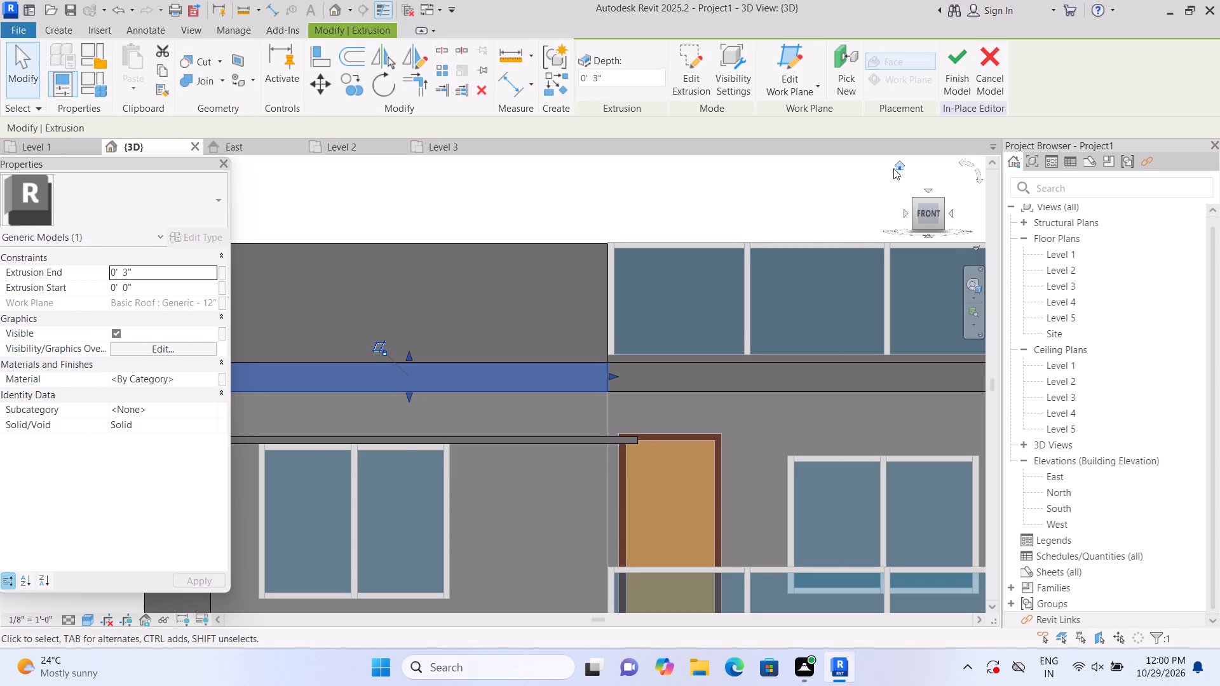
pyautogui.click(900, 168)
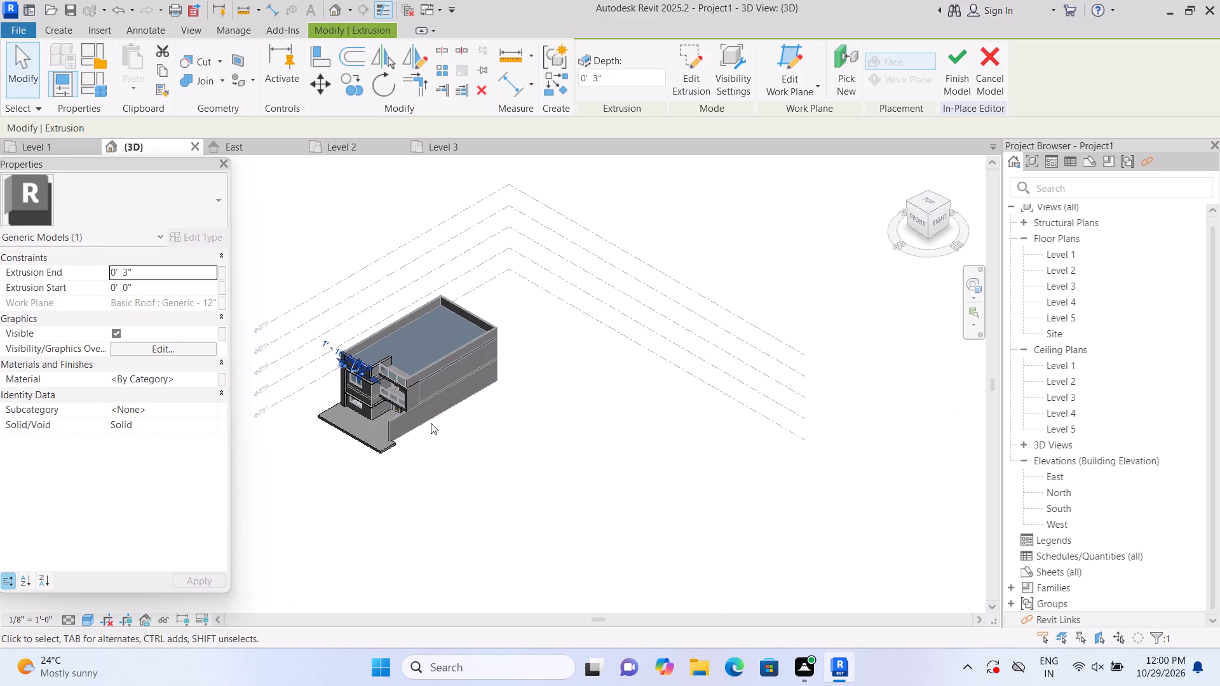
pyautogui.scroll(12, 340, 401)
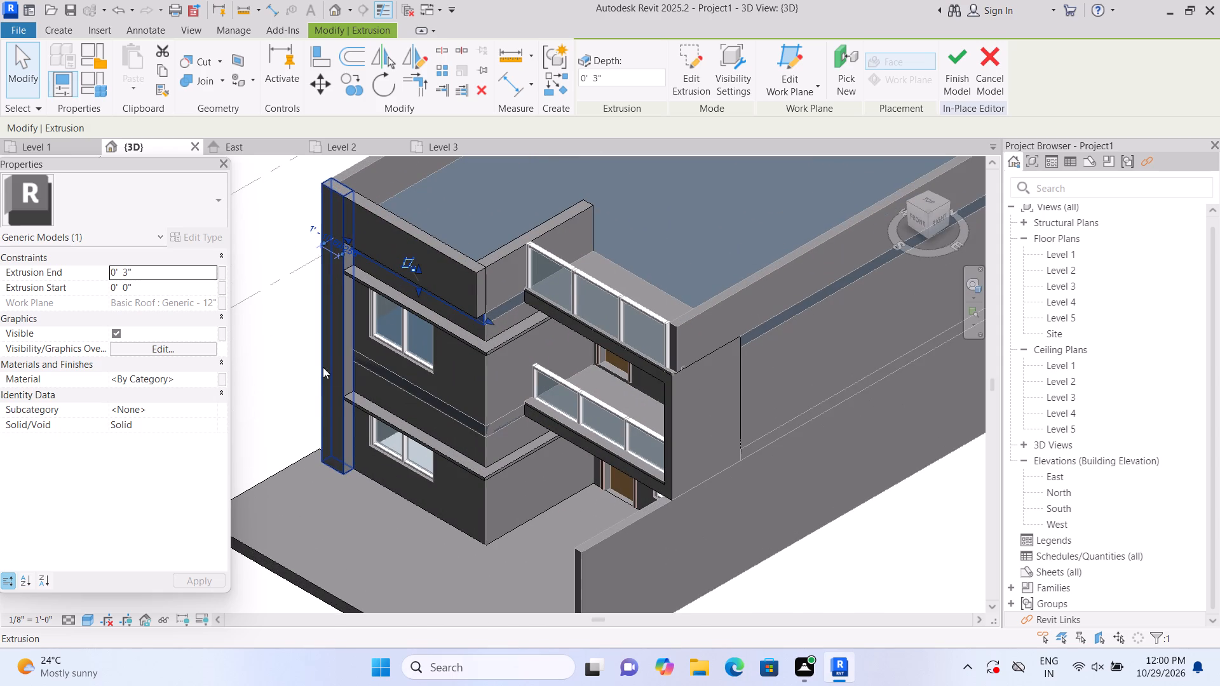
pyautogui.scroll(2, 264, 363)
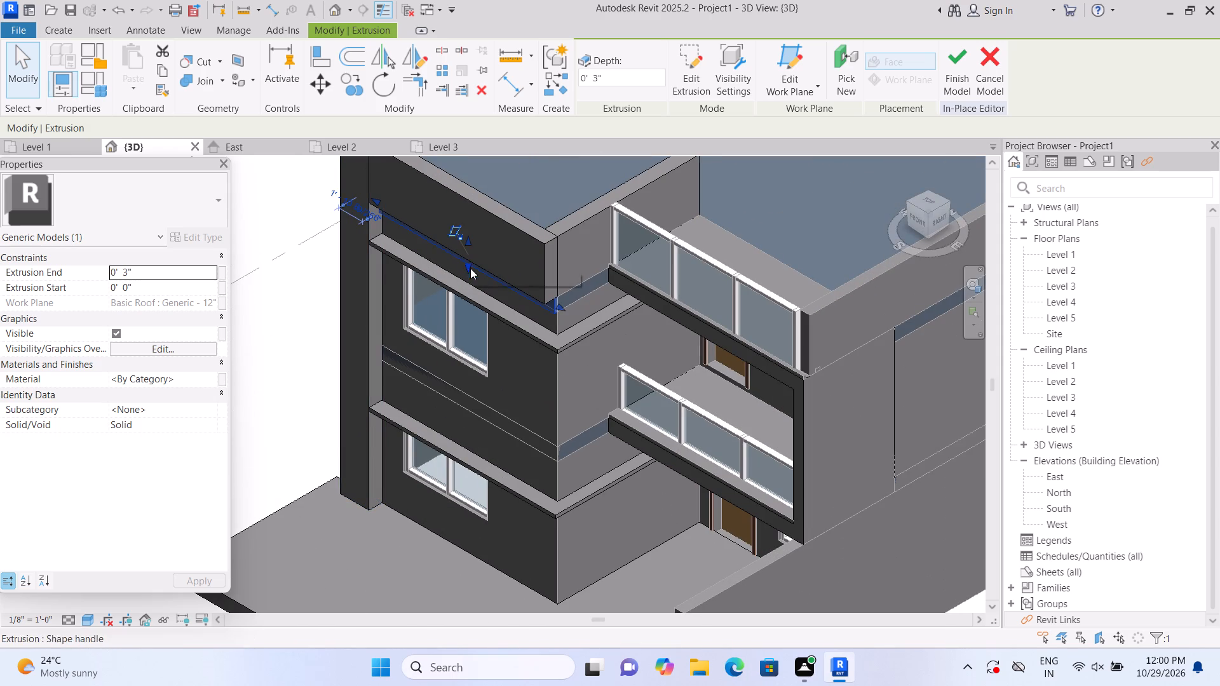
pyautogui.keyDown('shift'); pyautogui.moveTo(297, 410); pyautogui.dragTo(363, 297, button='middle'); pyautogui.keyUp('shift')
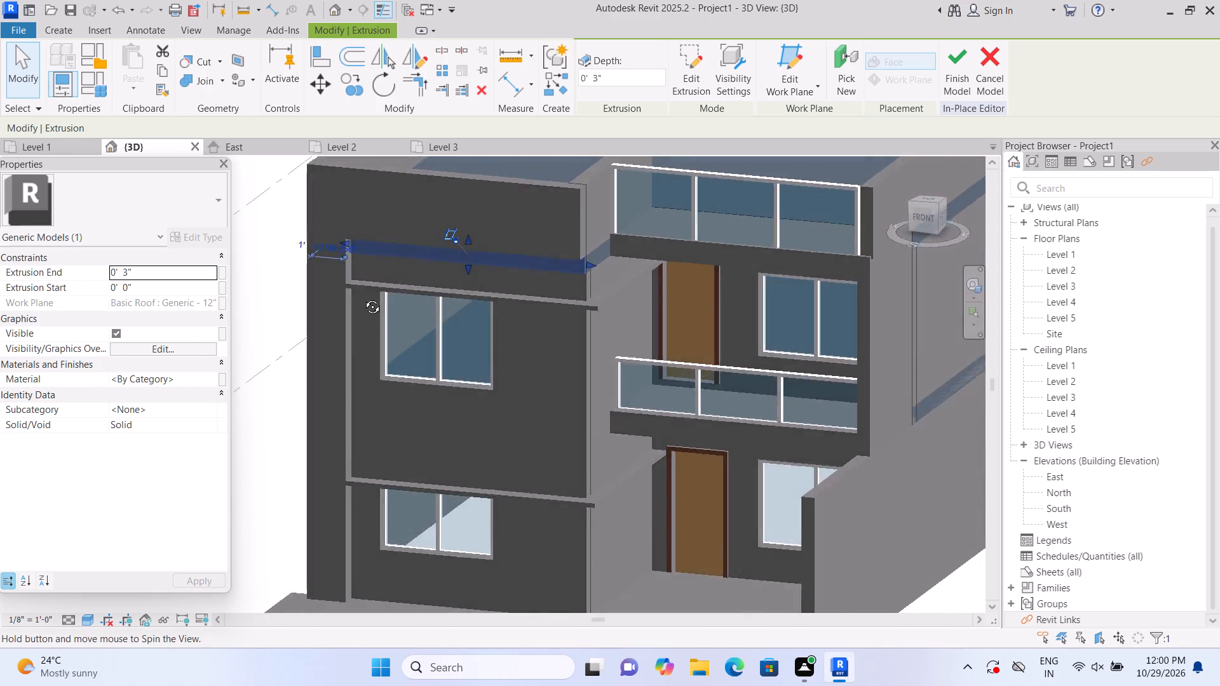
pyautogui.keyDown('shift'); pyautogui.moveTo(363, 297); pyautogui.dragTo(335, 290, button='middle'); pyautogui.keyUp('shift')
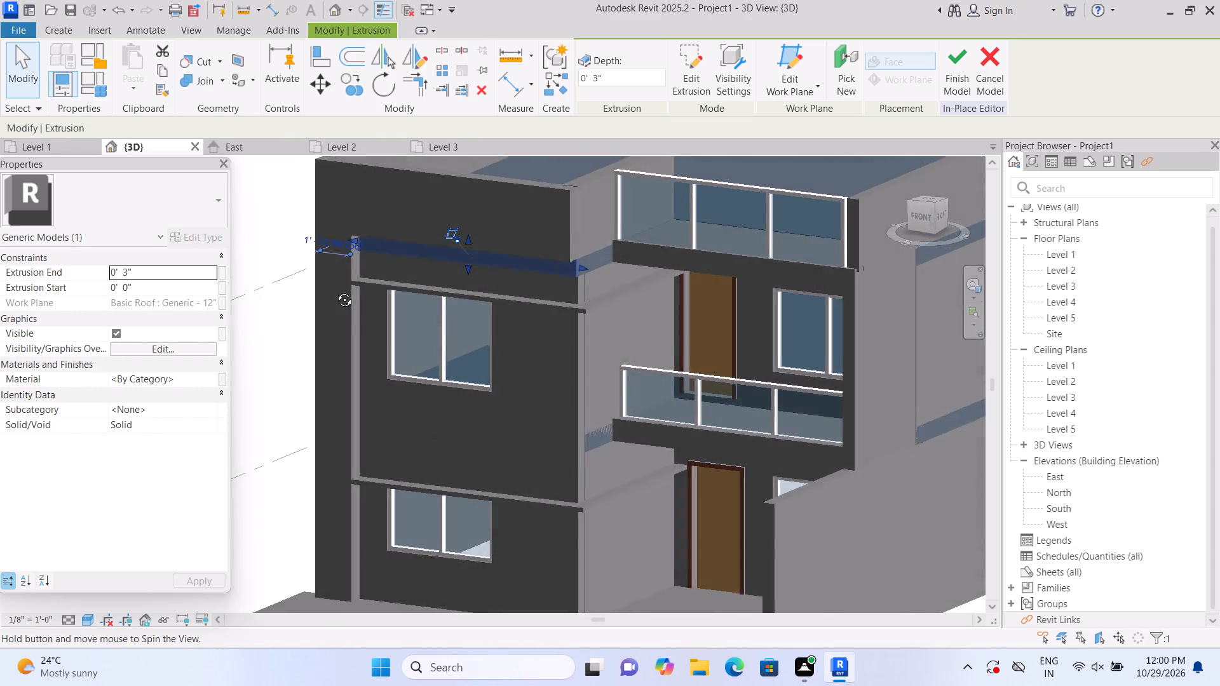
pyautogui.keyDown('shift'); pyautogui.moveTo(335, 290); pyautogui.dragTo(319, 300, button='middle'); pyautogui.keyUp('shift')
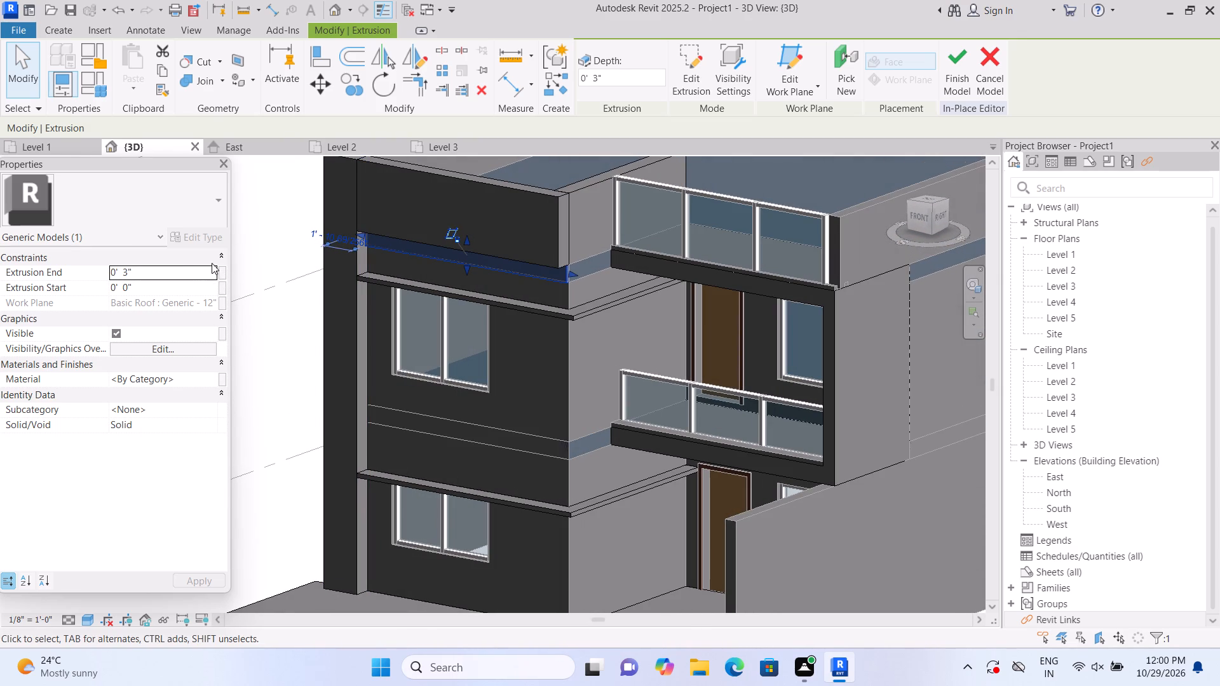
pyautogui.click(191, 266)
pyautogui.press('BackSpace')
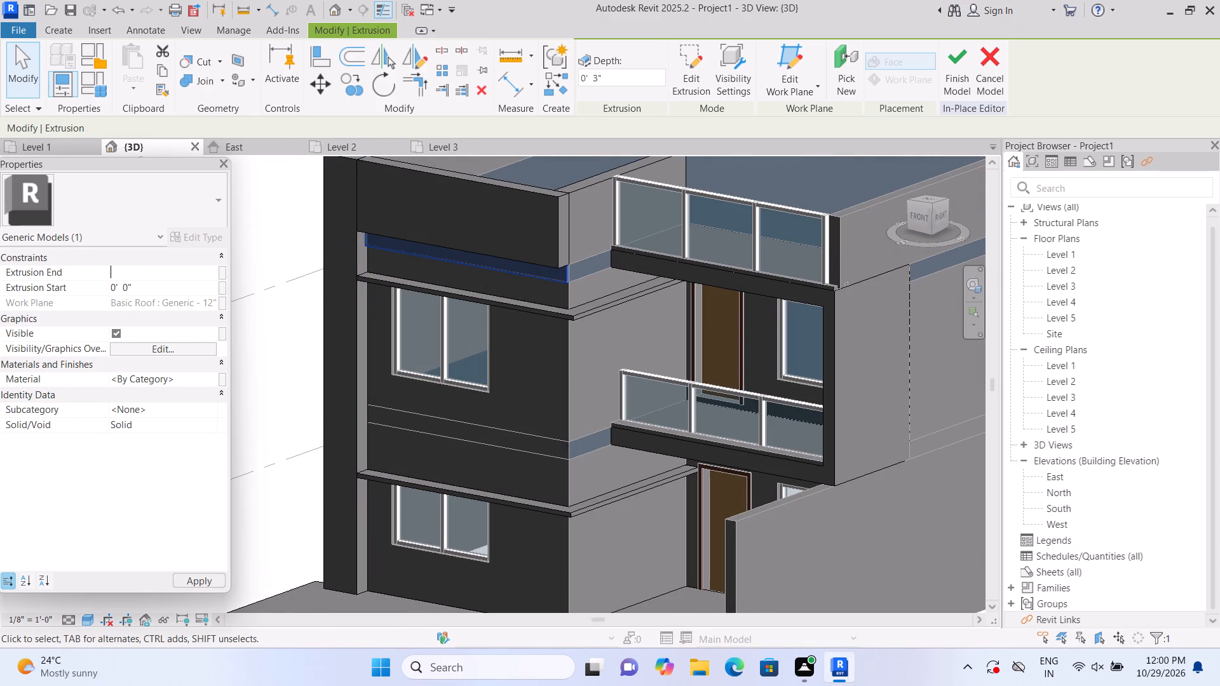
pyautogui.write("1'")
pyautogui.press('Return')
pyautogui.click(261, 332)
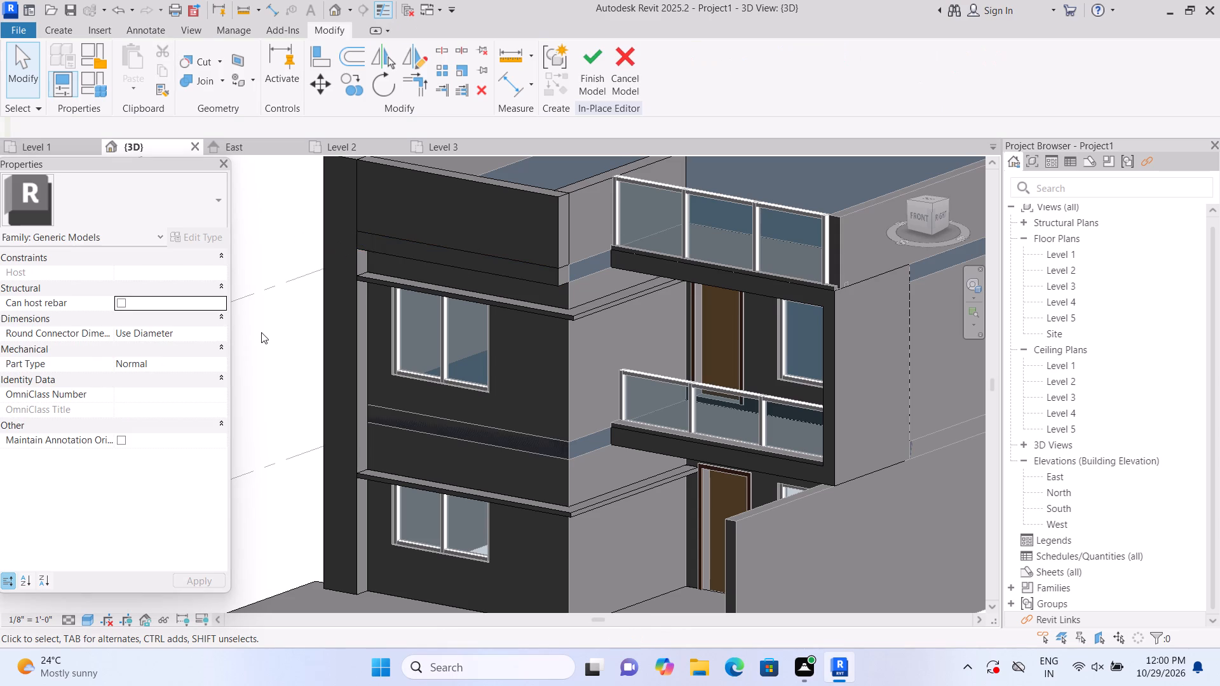
# Pull the roof-edge band's front face outward until it projects about 1'-7" from the facade.
pyautogui.scroll(2, 281, 316)
pyautogui.scroll(1, 323, 268)
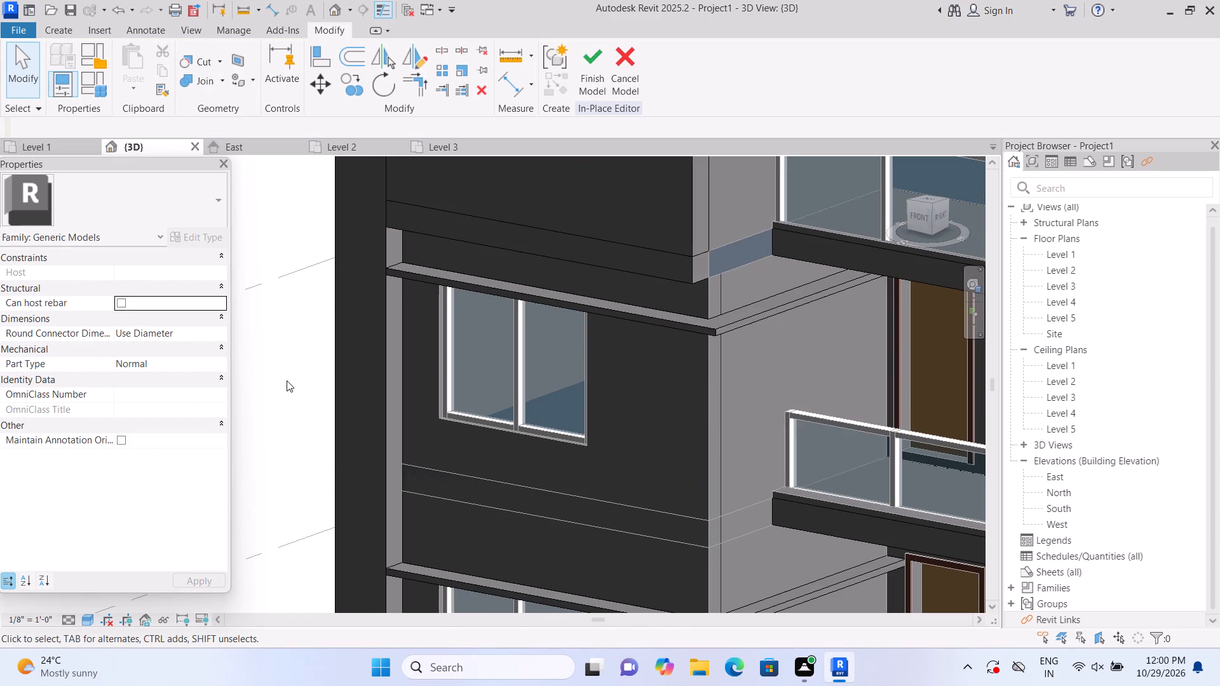
pyautogui.scroll(-5, 287, 380)
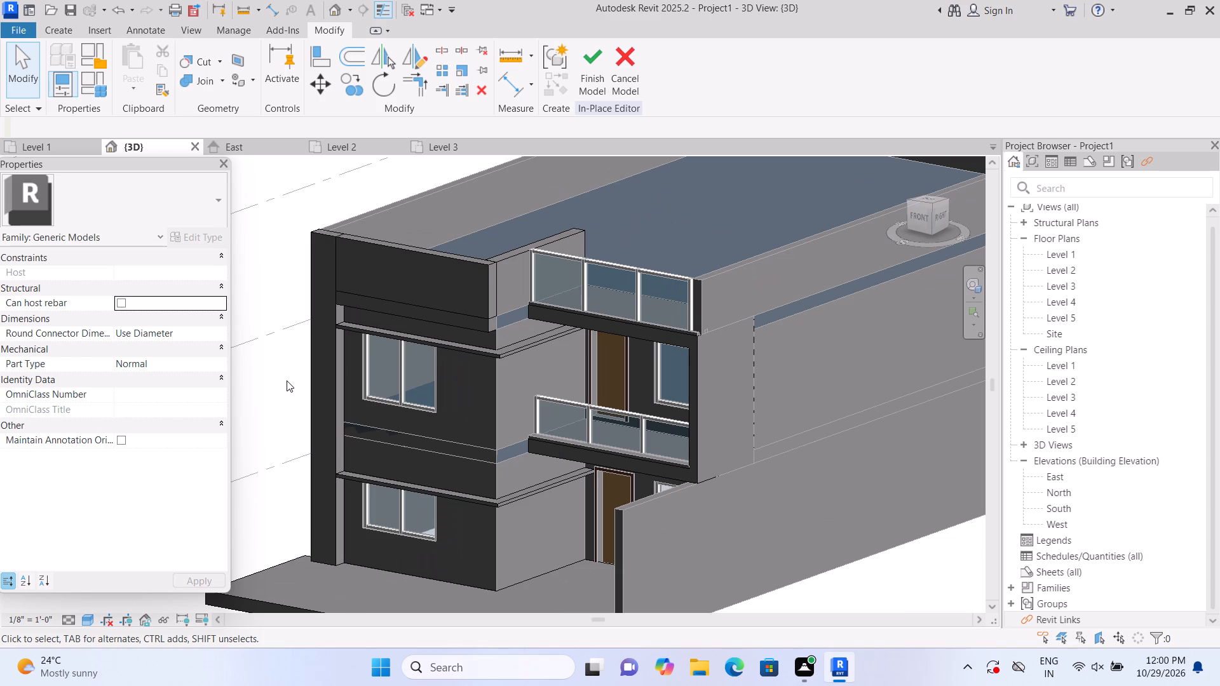
pyautogui.scroll(2, 355, 337)
pyautogui.click(362, 288)
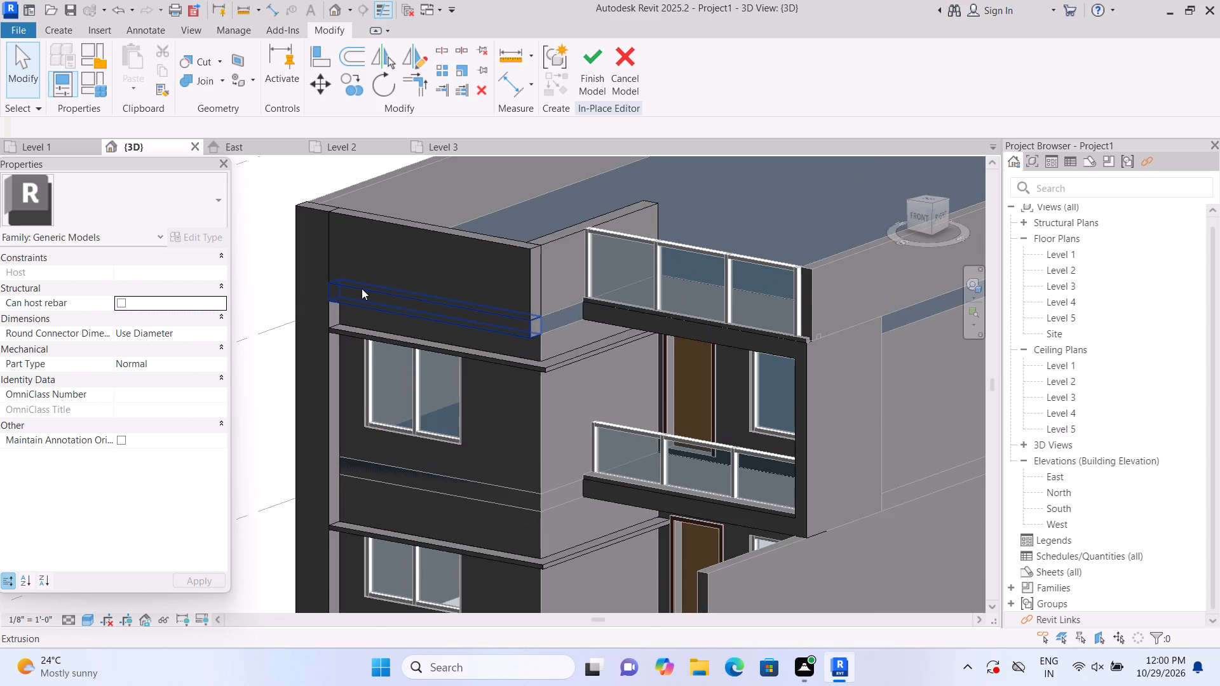
pyautogui.moveTo(423, 309); pyautogui.dragTo(405, 316)
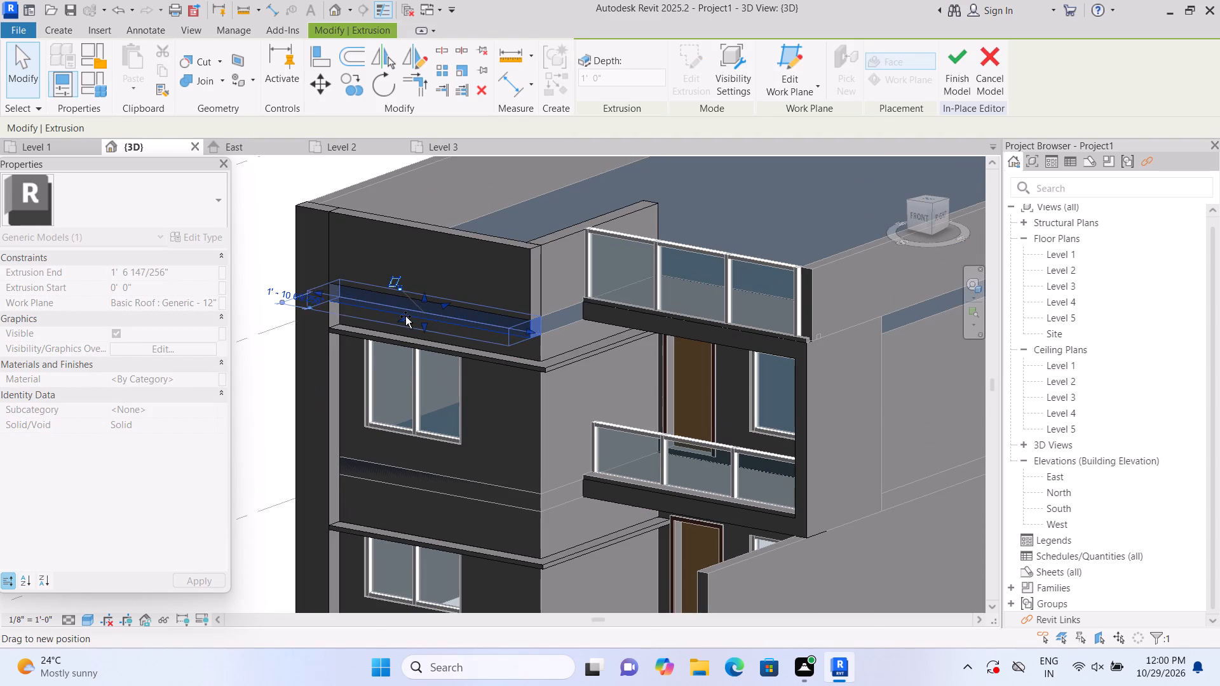
pyautogui.moveTo(405, 316); pyautogui.dragTo(405, 318)
pyautogui.click(263, 408)
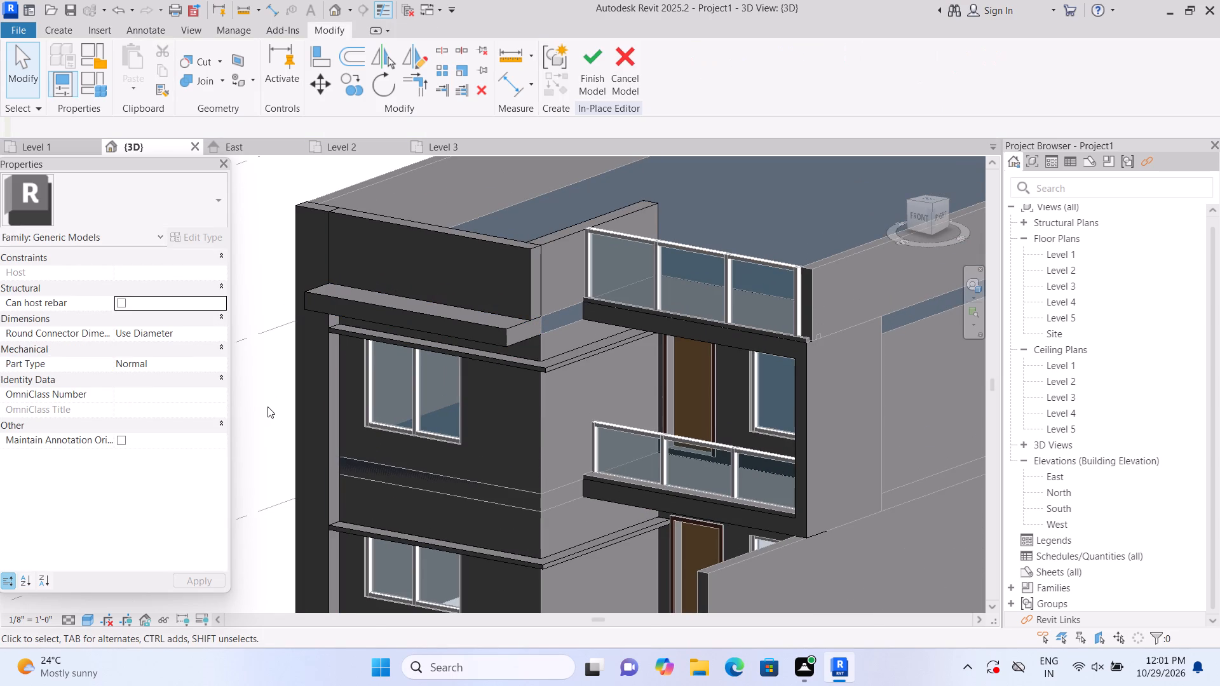
# Deepen the front ledge above the upper-floor window by pulling its front face outward from the wall.
pyautogui.moveTo(264, 406); pyautogui.dragTo(315, 332, button='middle')
pyautogui.scroll(-1, 311, 328)
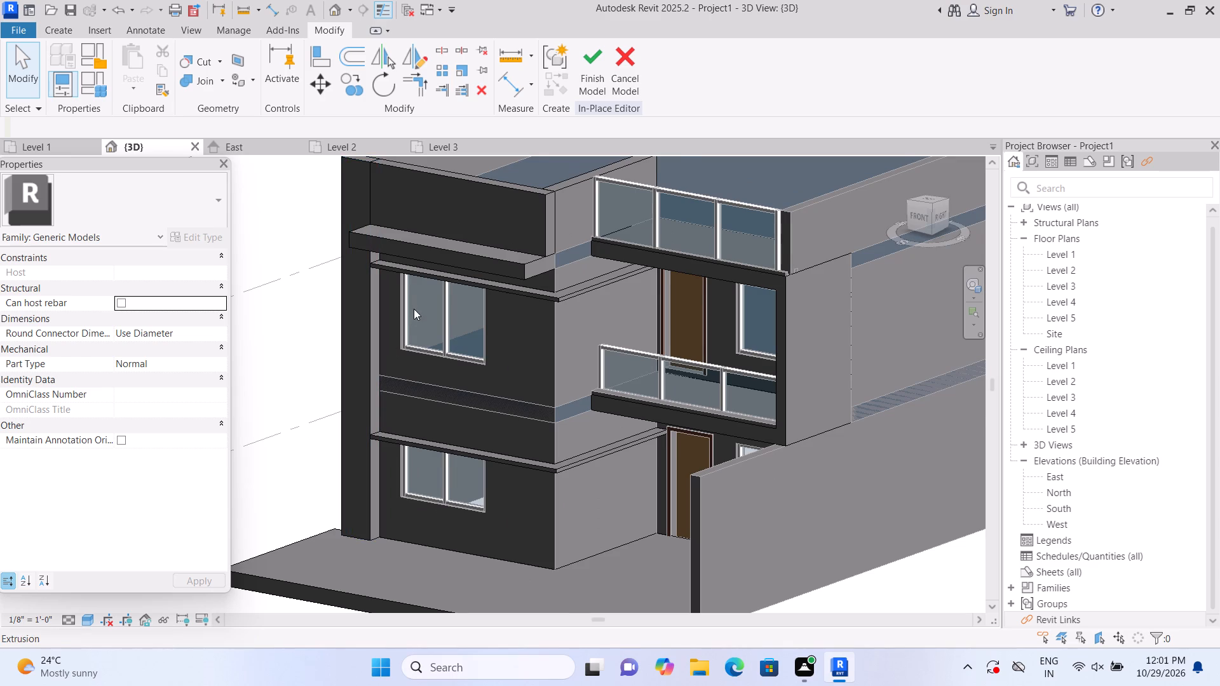
pyautogui.scroll(1, 428, 289)
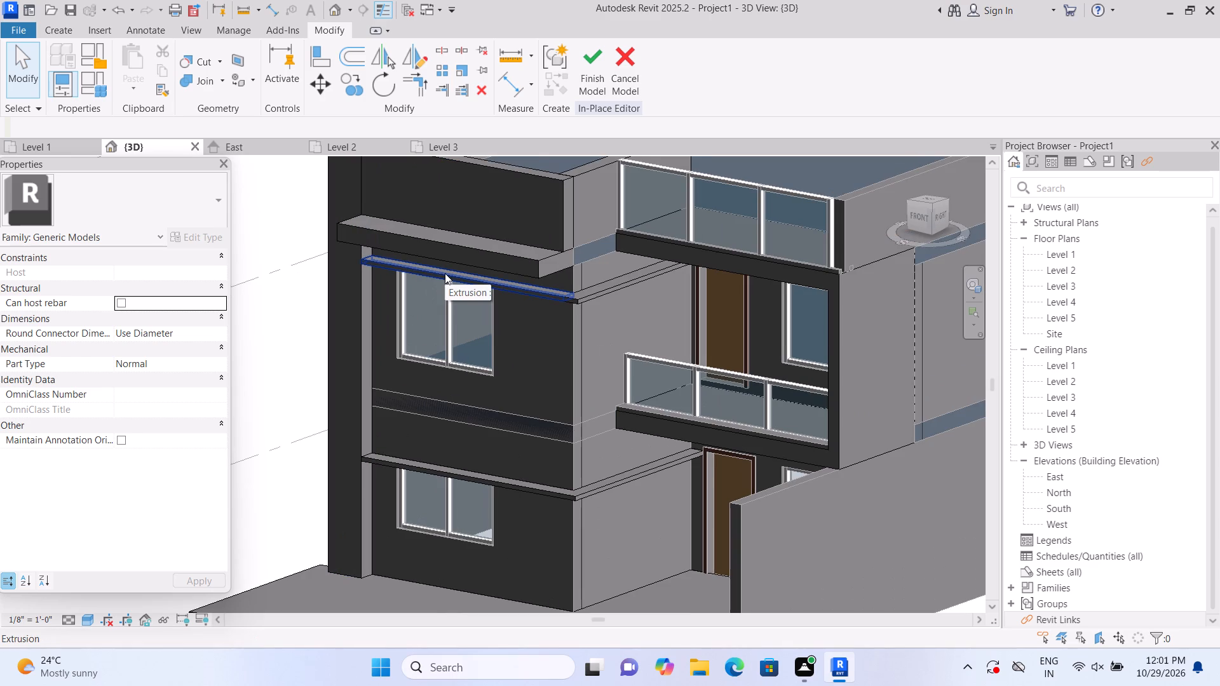
pyautogui.click(445, 273)
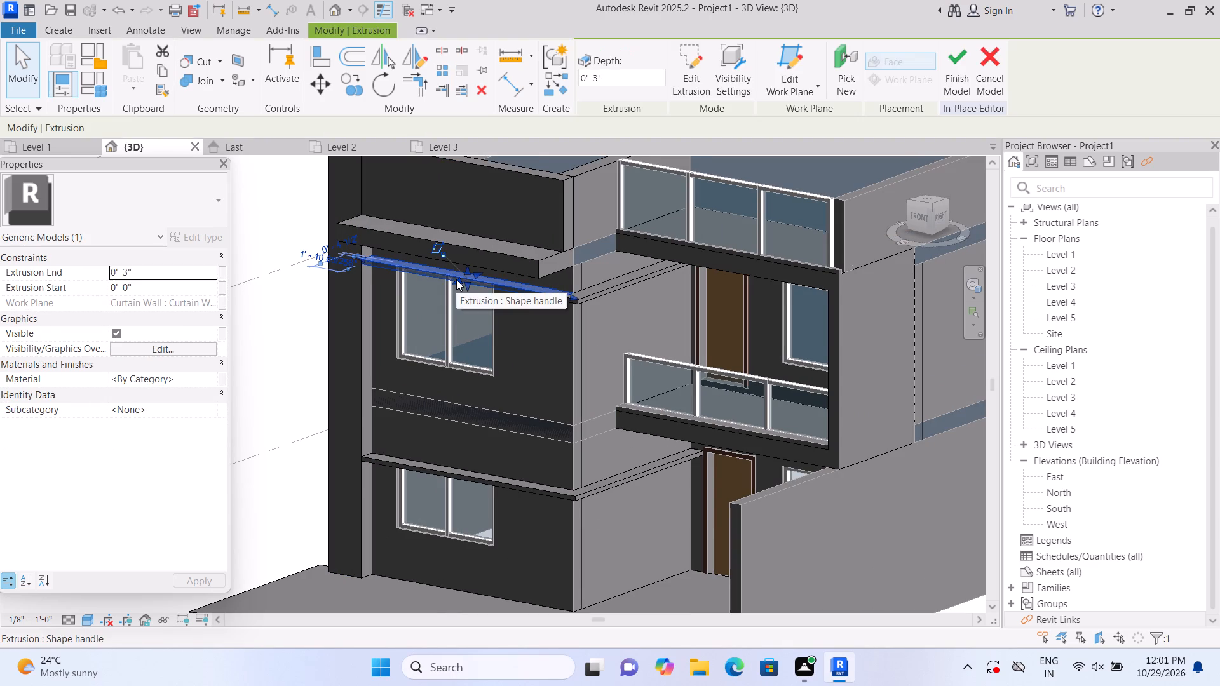
pyautogui.moveTo(456, 279); pyautogui.dragTo(447, 286)
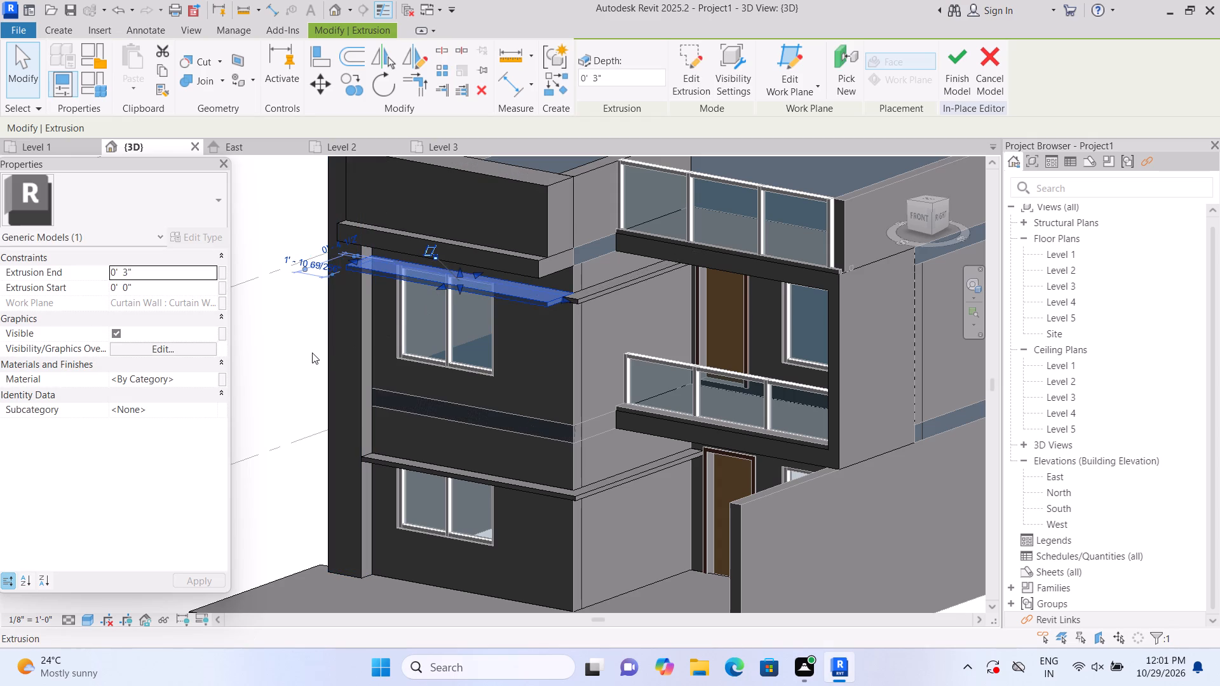
pyautogui.click(312, 353)
# Stretch the upper side ledge's front end forward to meet the deepened front ledge's outer edge at the building corner.
pyautogui.moveTo(306, 365); pyautogui.dragTo(311, 347, button='middle')
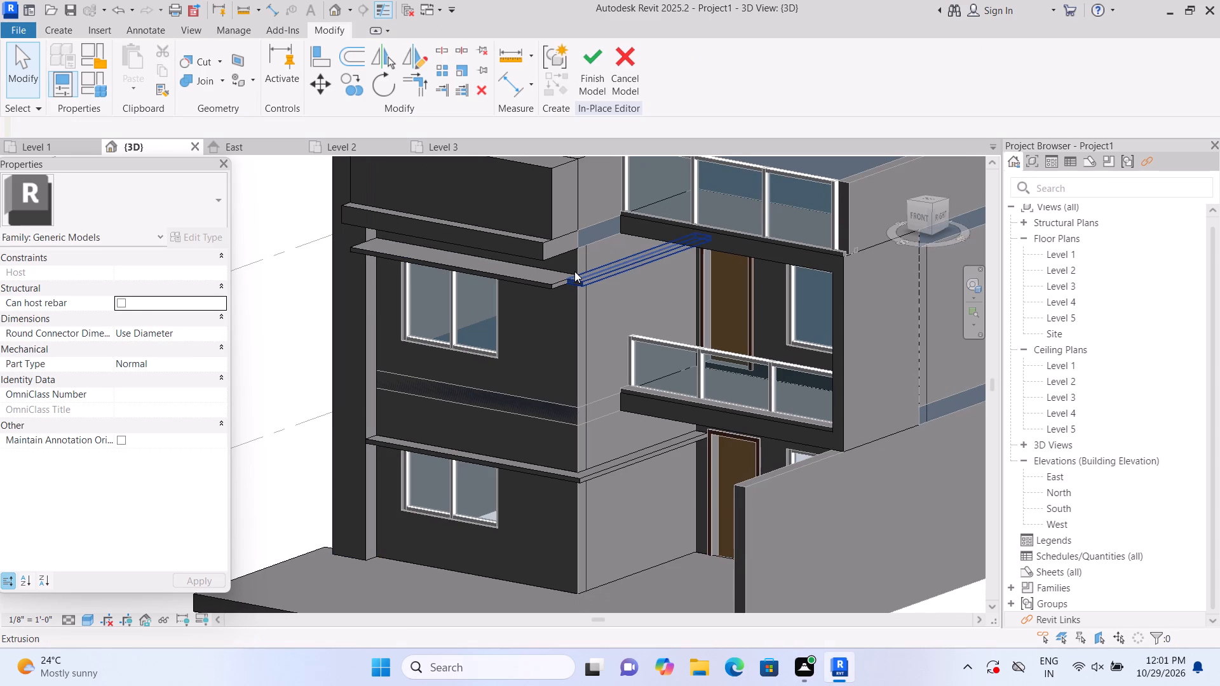
pyautogui.click(574, 271)
pyautogui.moveTo(570, 283); pyautogui.dragTo(569, 283)
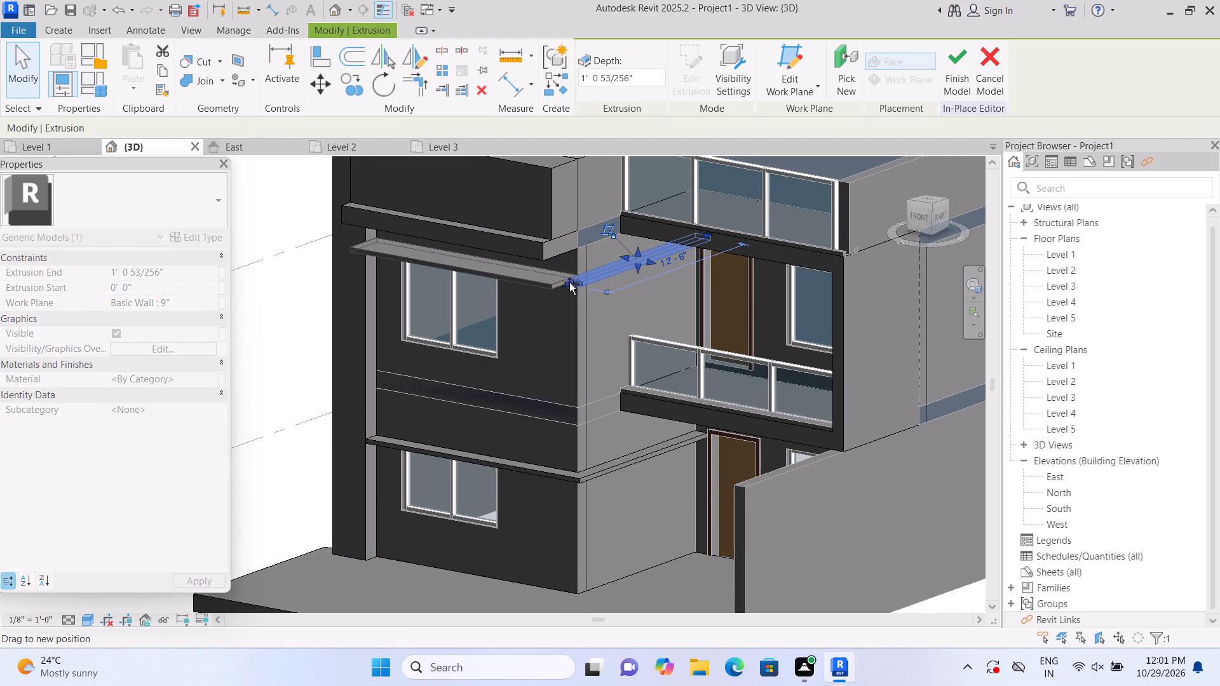
pyautogui.moveTo(569, 283); pyautogui.dragTo(560, 286)
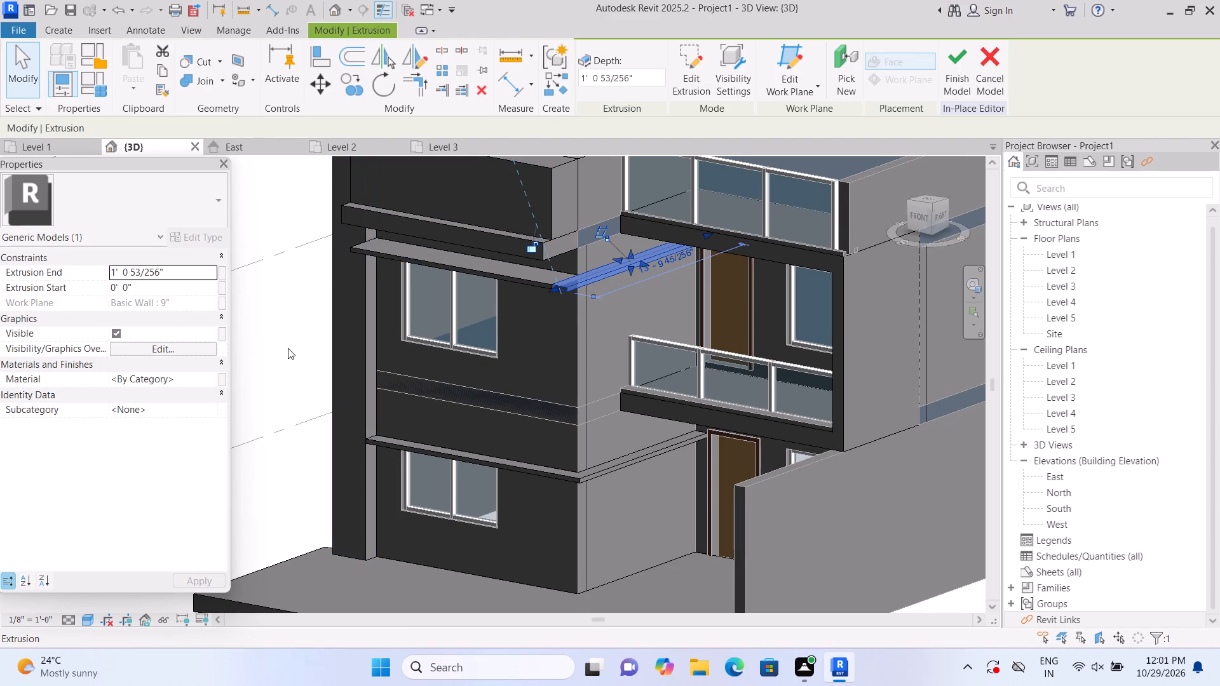
pyautogui.click(288, 348)
# Pull the front face of the ledge above the ground-floor window outward and fine-tune how far it projects.
pyautogui.click(408, 444)
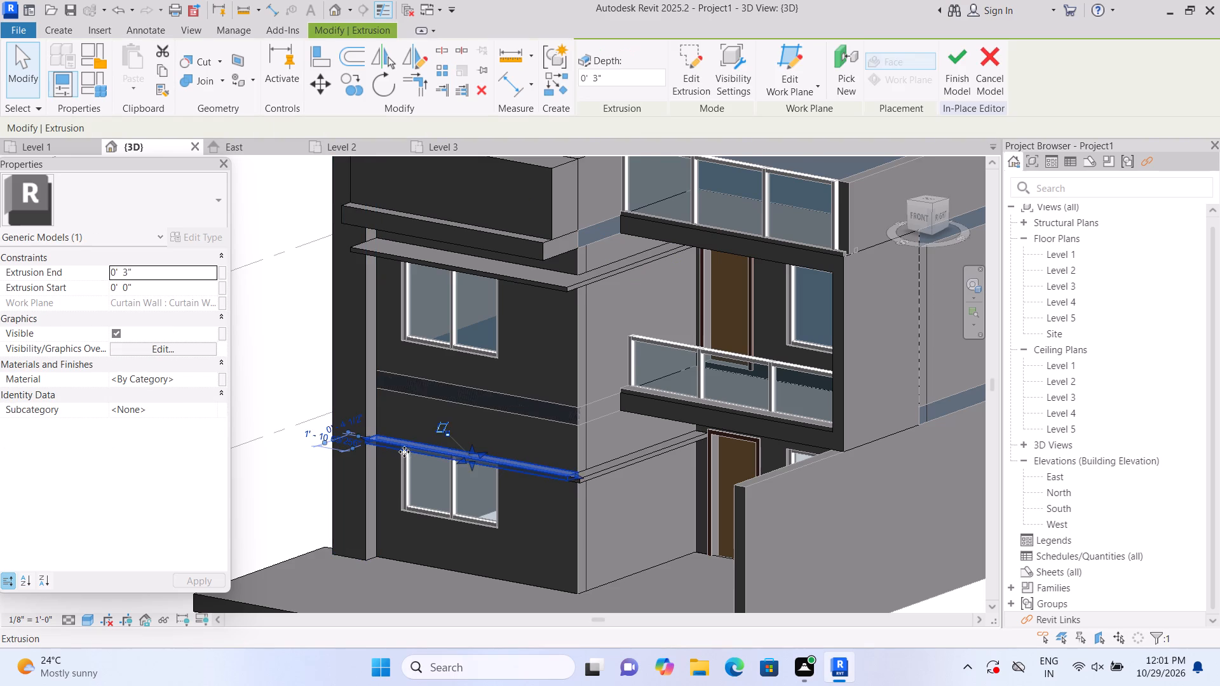
pyautogui.scroll(1, 404, 452)
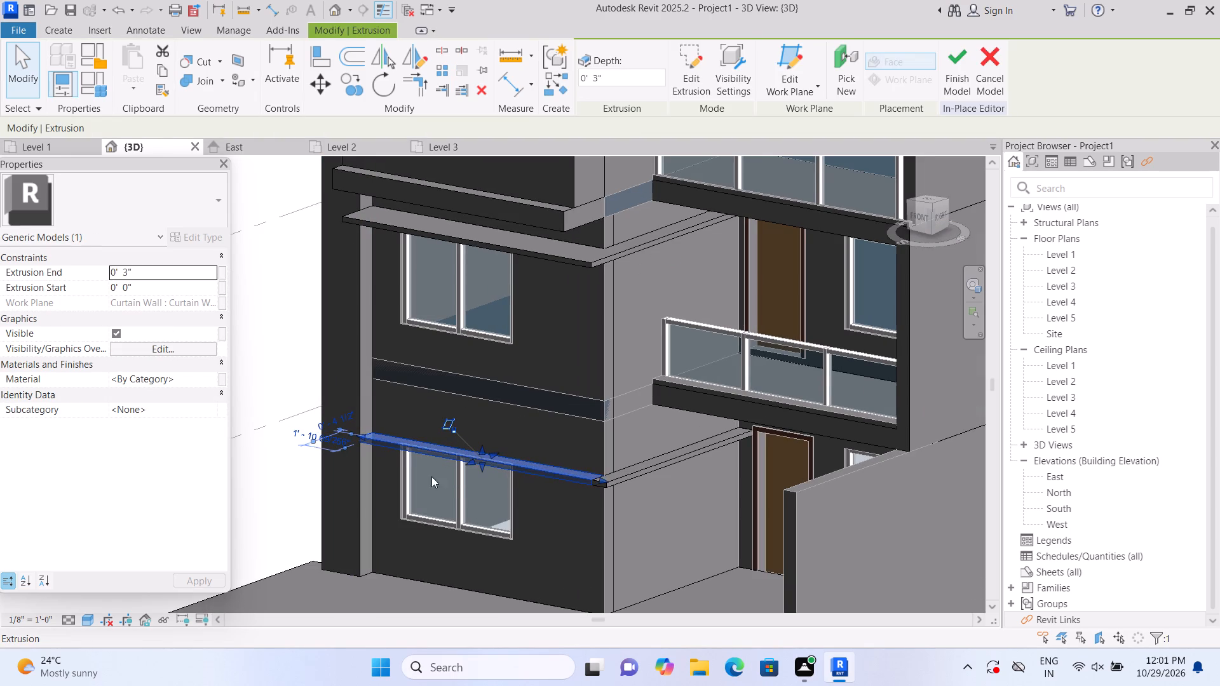
pyautogui.moveTo(471, 462); pyautogui.dragTo(463, 469)
pyautogui.click(268, 496)
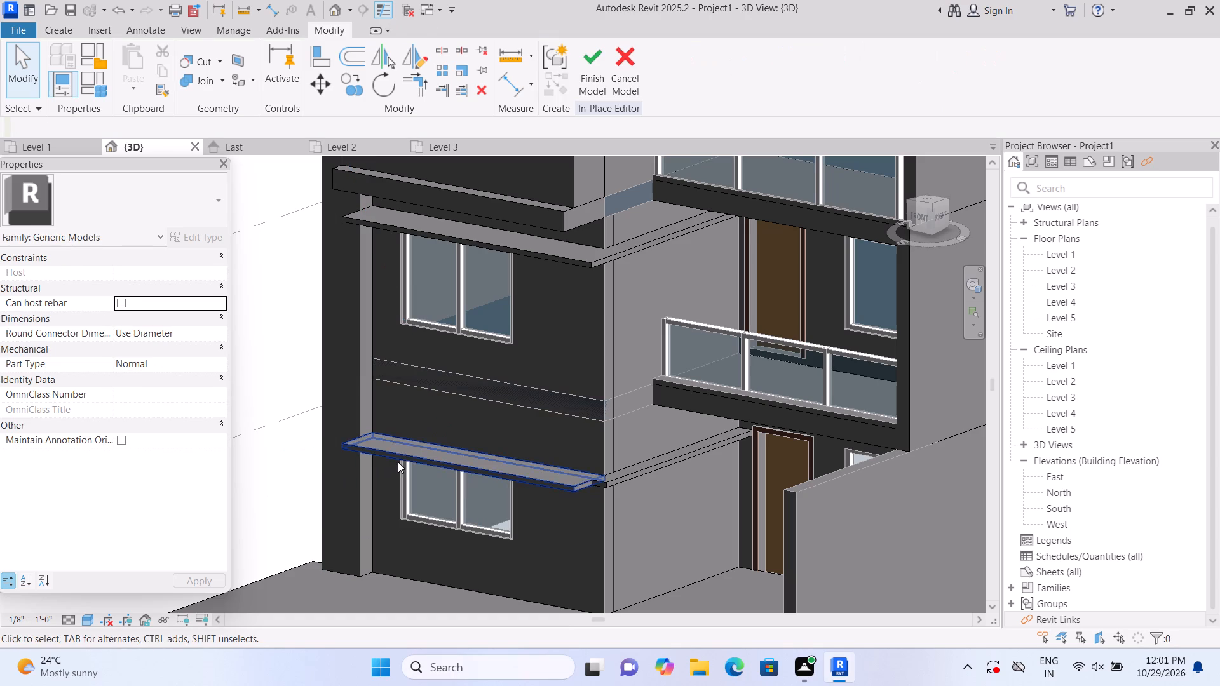
pyautogui.click(398, 462)
pyautogui.moveTo(451, 470); pyautogui.dragTo(457, 467)
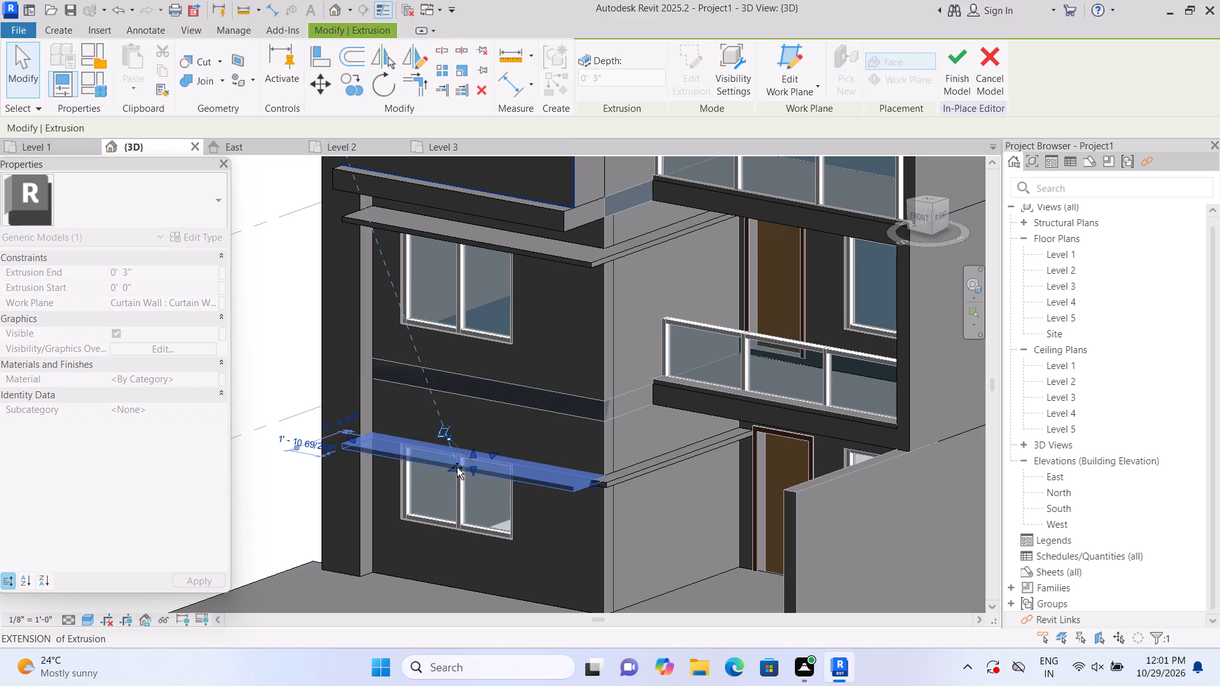
pyautogui.moveTo(457, 467); pyautogui.dragTo(460, 465)
pyautogui.click(259, 488)
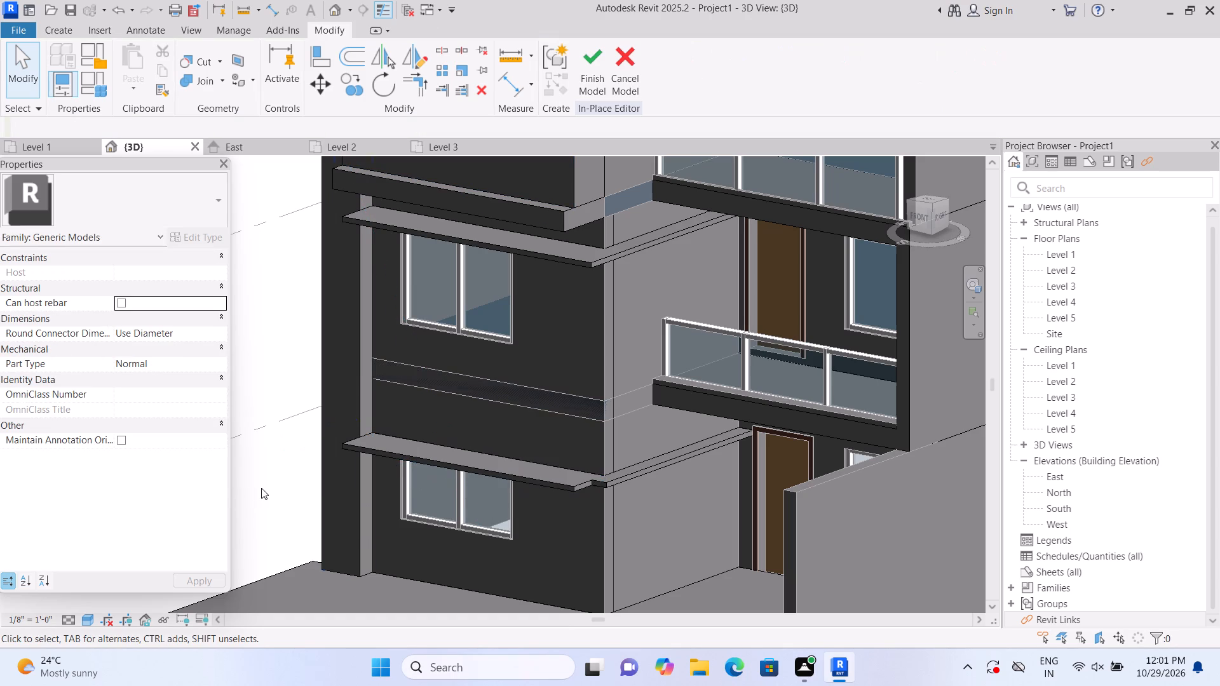
pyautogui.click(406, 452)
pyautogui.scroll(1, 406, 452)
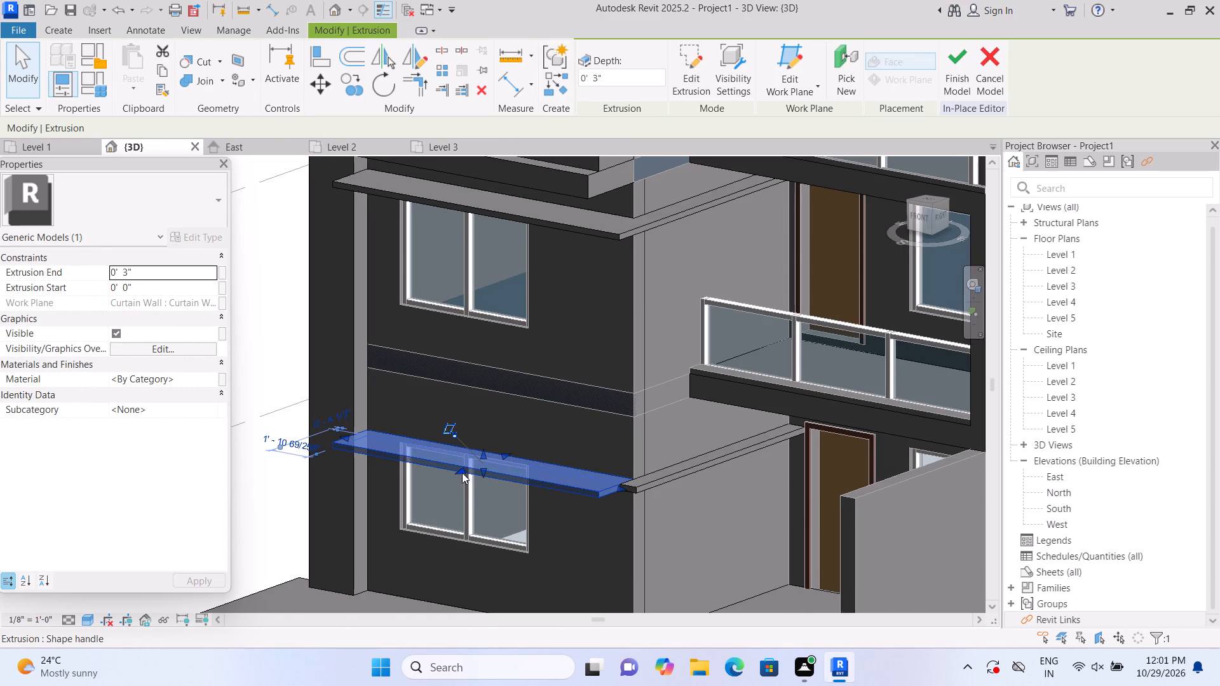
pyautogui.moveTo(461, 471); pyautogui.dragTo(470, 457)
pyautogui.click(266, 509)
# Stretch the lower side ledge's front end to the ground-floor front ledge's outer edge, making it about 6'-9" long.
pyautogui.click(668, 487)
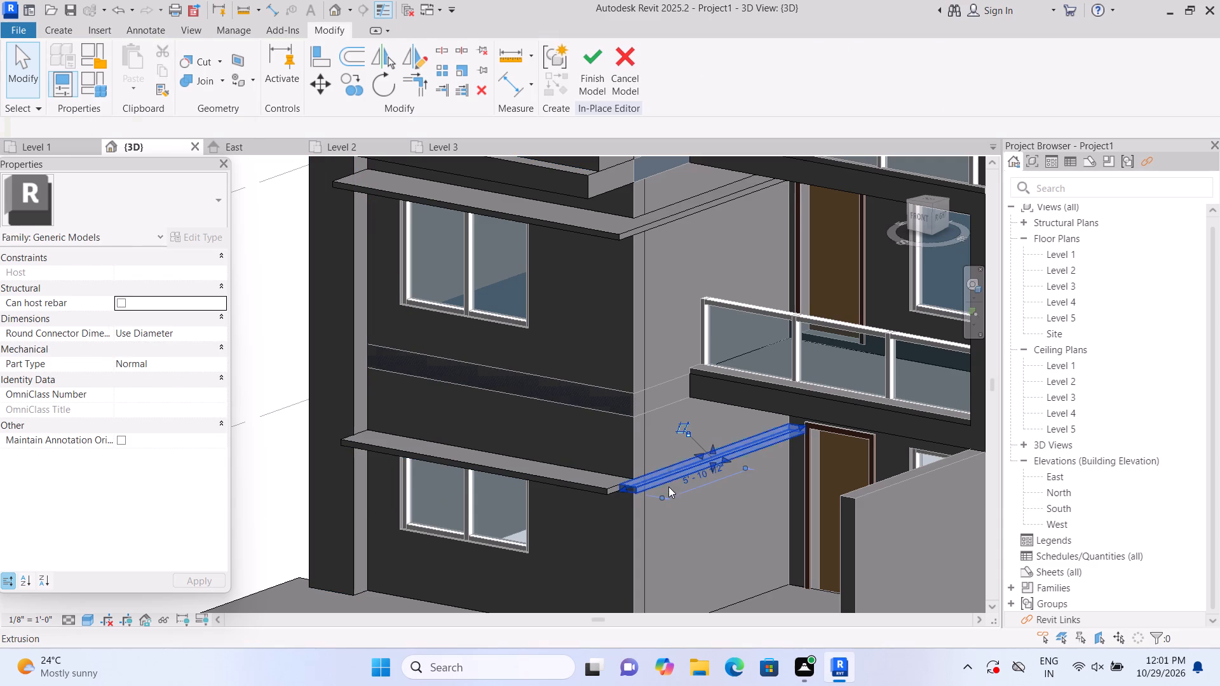
pyautogui.scroll(3, 664, 488)
pyautogui.moveTo(610, 483); pyautogui.dragTo(606, 487)
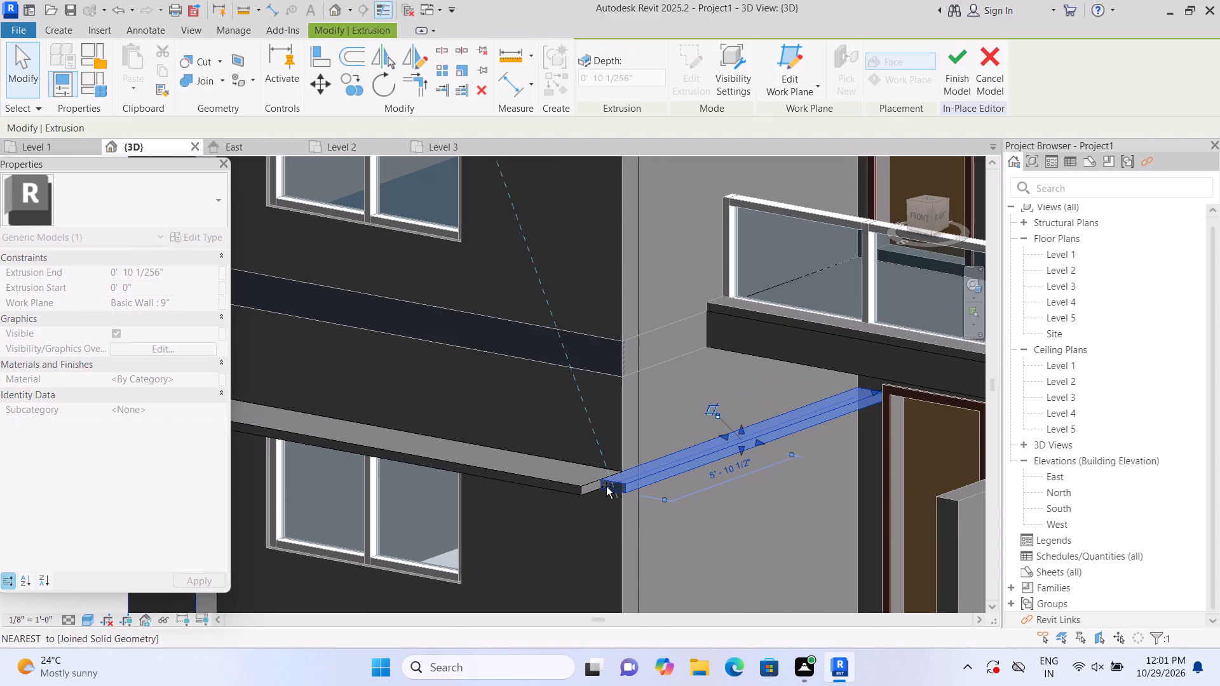
pyautogui.moveTo(606, 487); pyautogui.dragTo(597, 493)
pyautogui.scroll(-2, 592, 512)
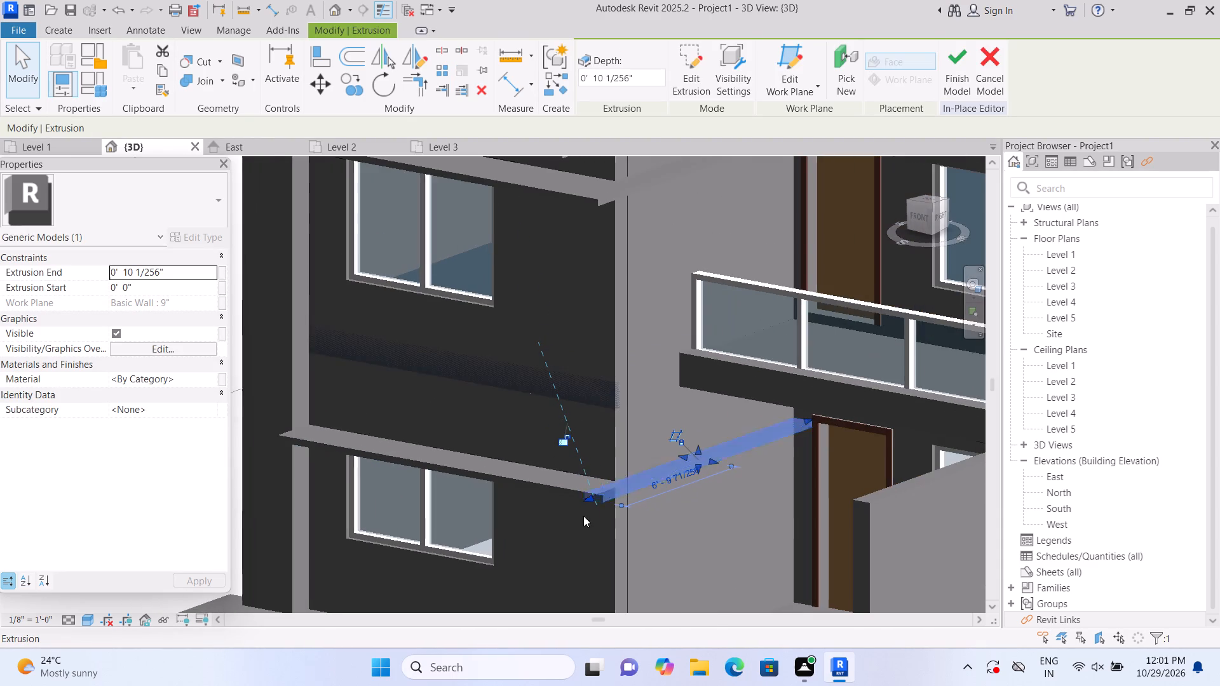
pyautogui.scroll(-2, 275, 509)
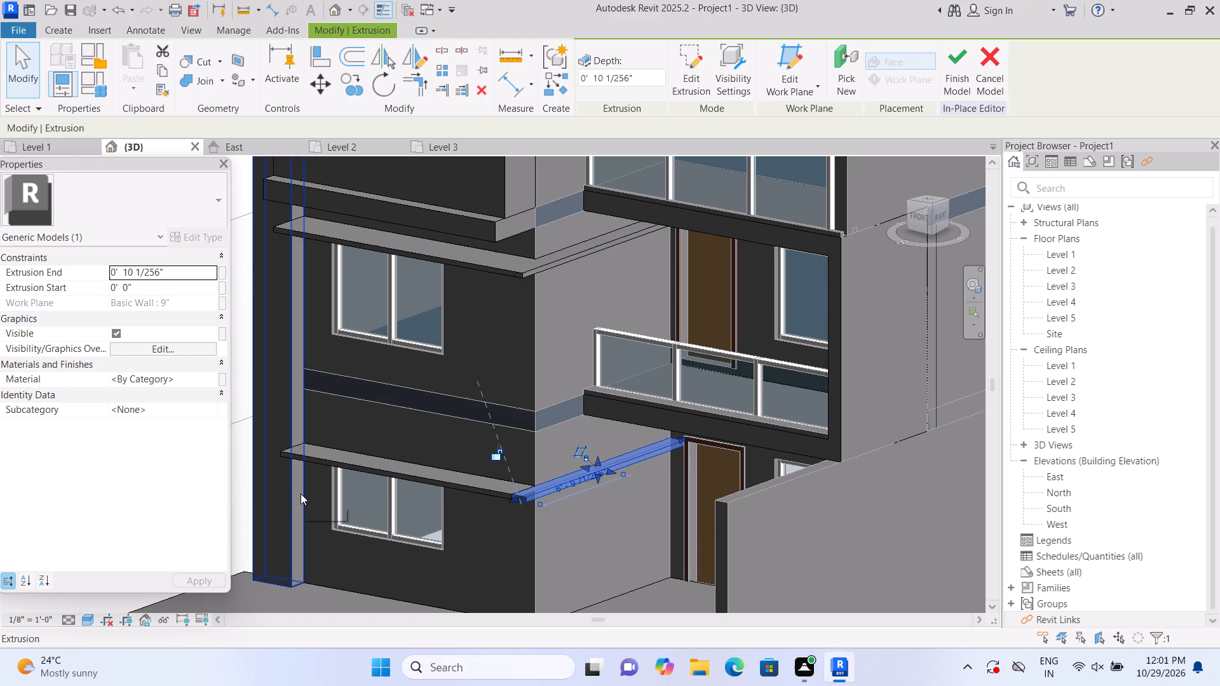
pyautogui.press('Escape')
# Pull the lower side ledge's outer face away from the side wall to a depth of 1'-1 1/2".
pyautogui.moveTo(382, 485); pyautogui.dragTo(432, 476, button='middle')
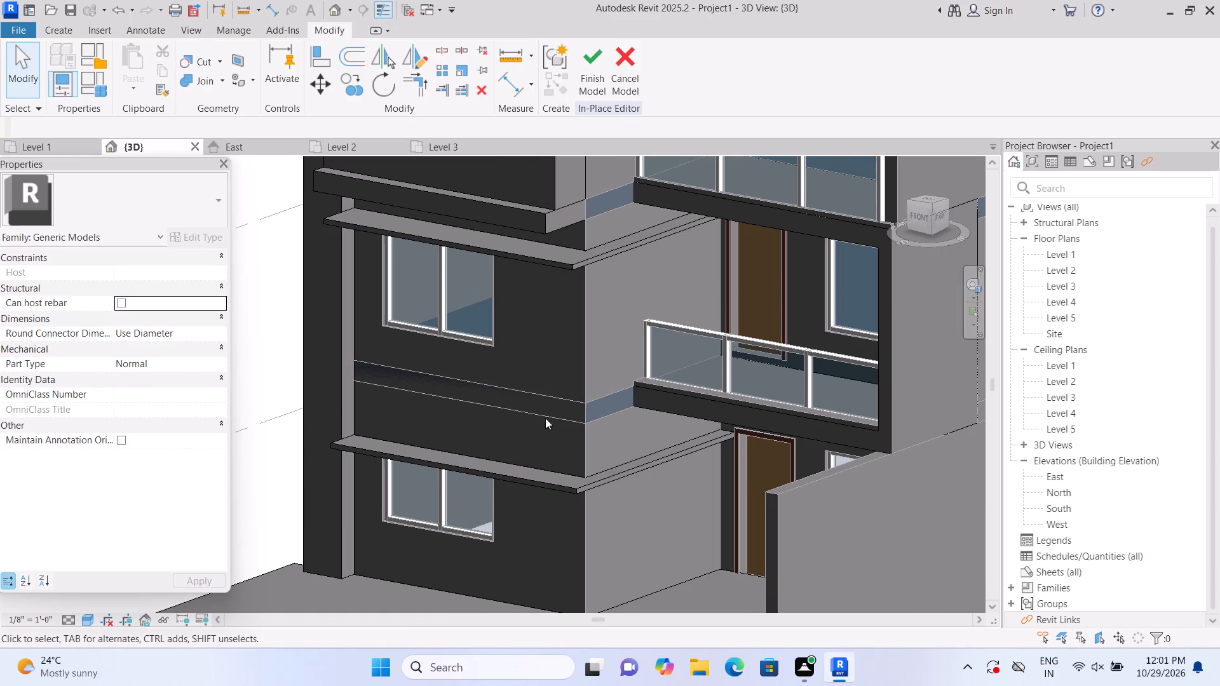
pyautogui.scroll(3, 576, 490)
pyautogui.click(576, 490)
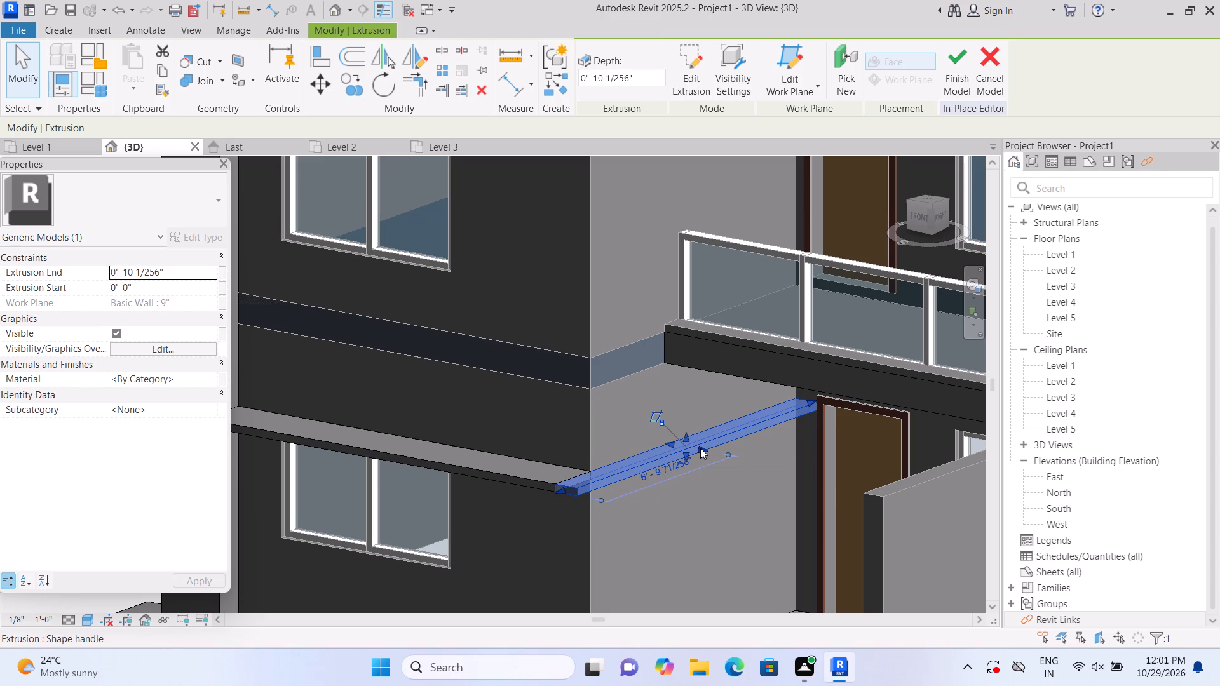
pyautogui.moveTo(700, 448); pyautogui.dragTo(707, 454)
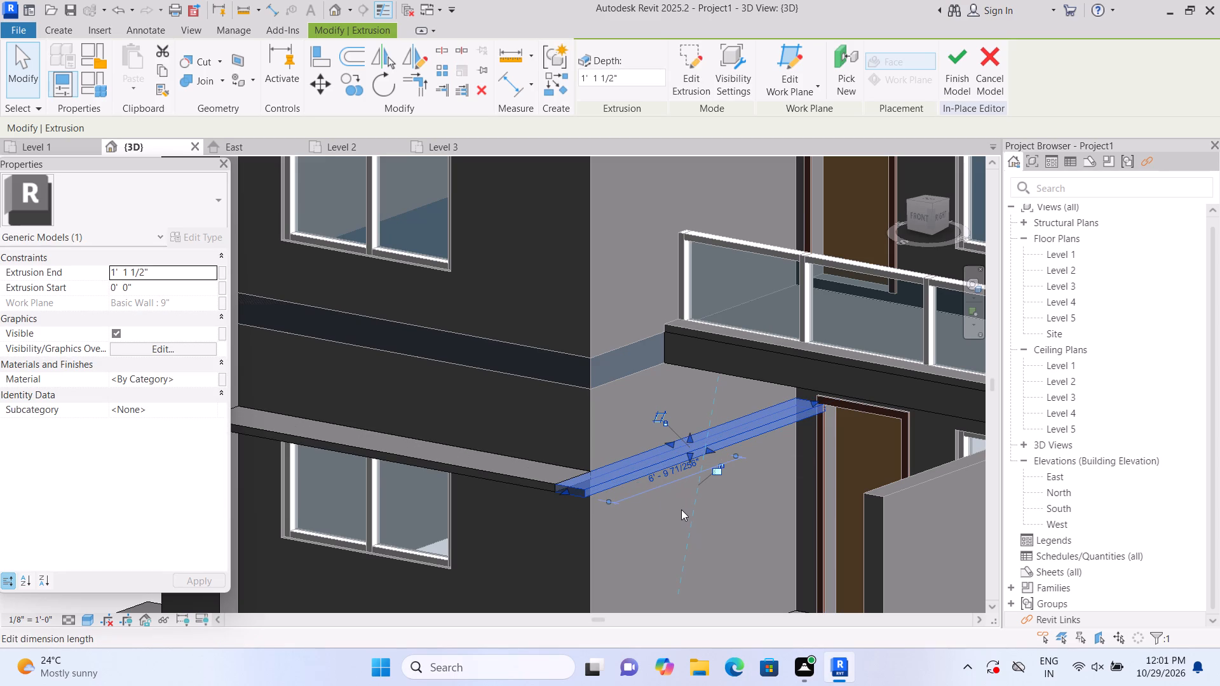
# Pull the outer face of the upper side ledge away from the side wall to a depth of 1'-1 1/2".
pyautogui.press('Escape')
pyautogui.scroll(-4, 569, 325)
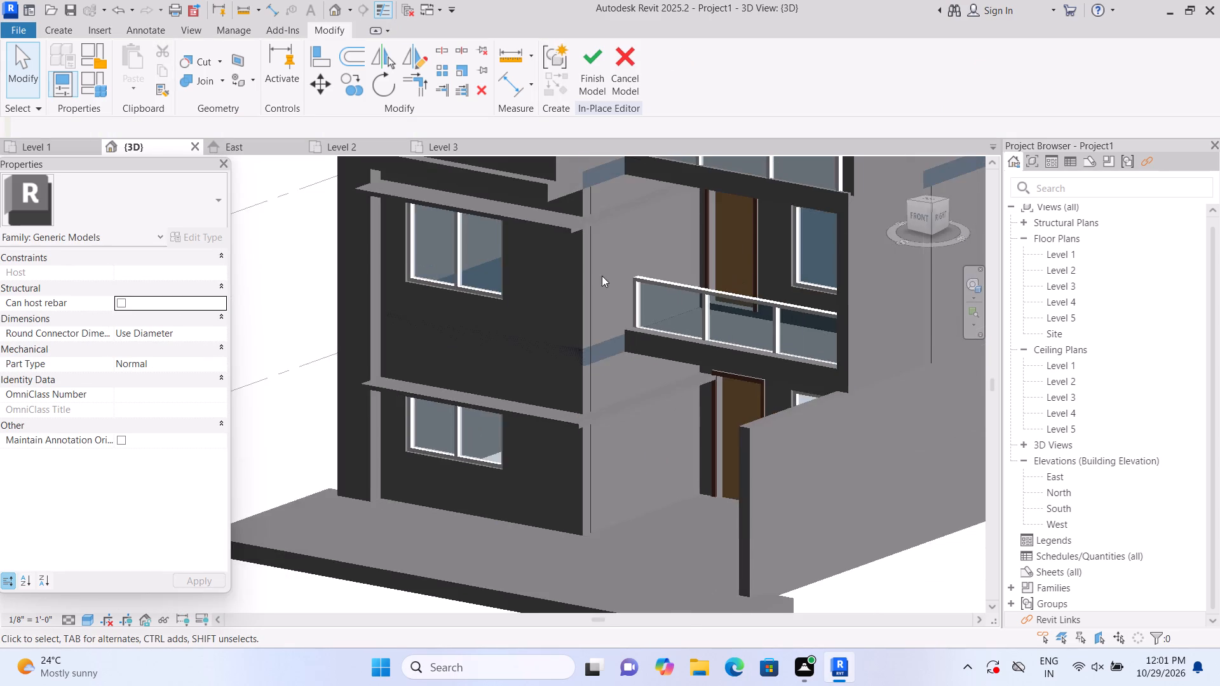
pyautogui.moveTo(602, 276); pyautogui.dragTo(595, 382, button='middle')
pyautogui.scroll(4, 591, 355)
pyautogui.click(599, 310)
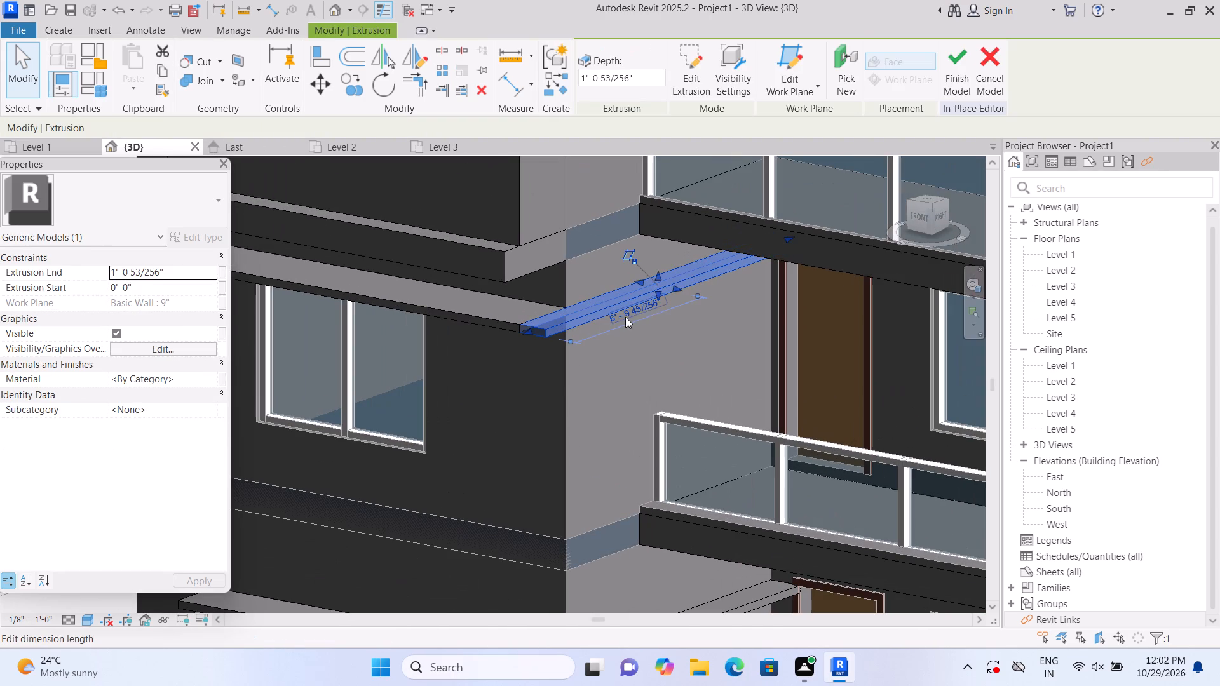
pyautogui.click(675, 288)
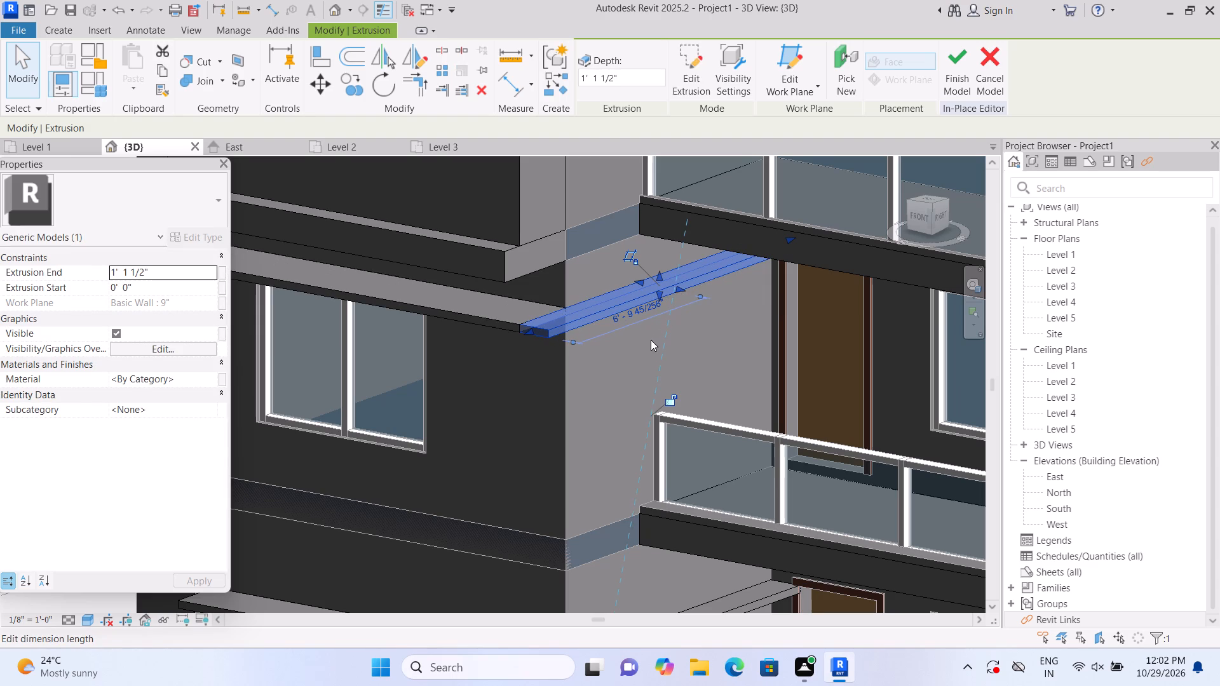
pyautogui.press('Escape')
pyautogui.click(638, 289)
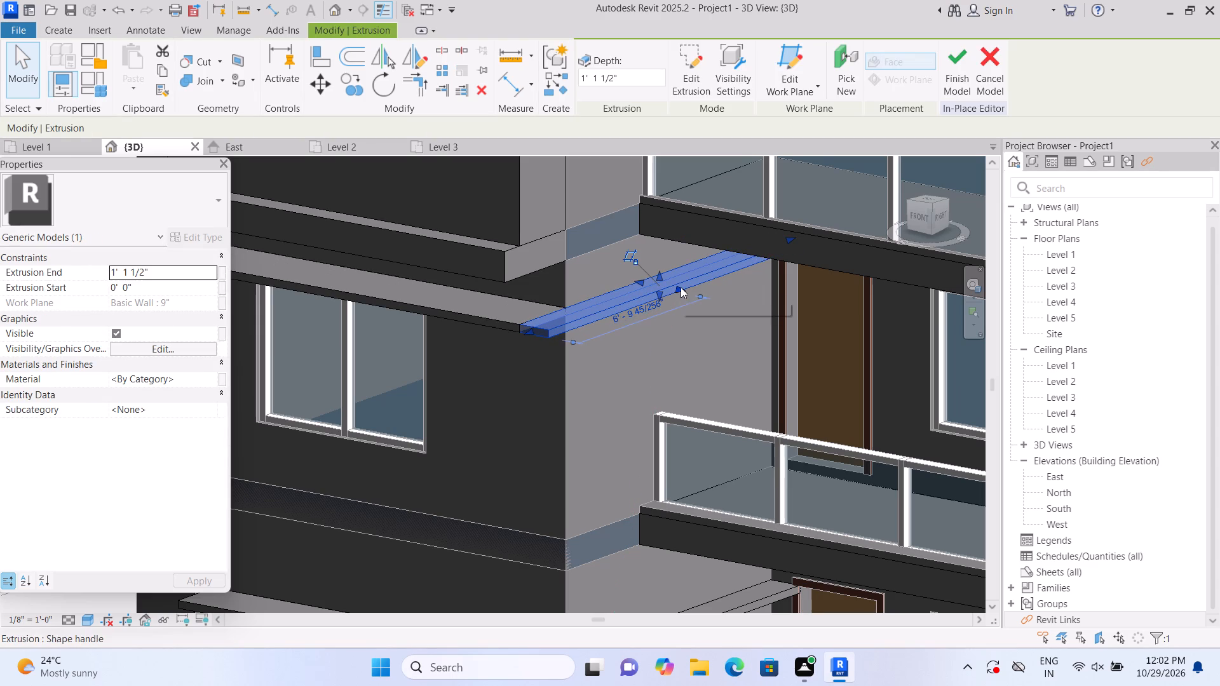
pyautogui.click(681, 287)
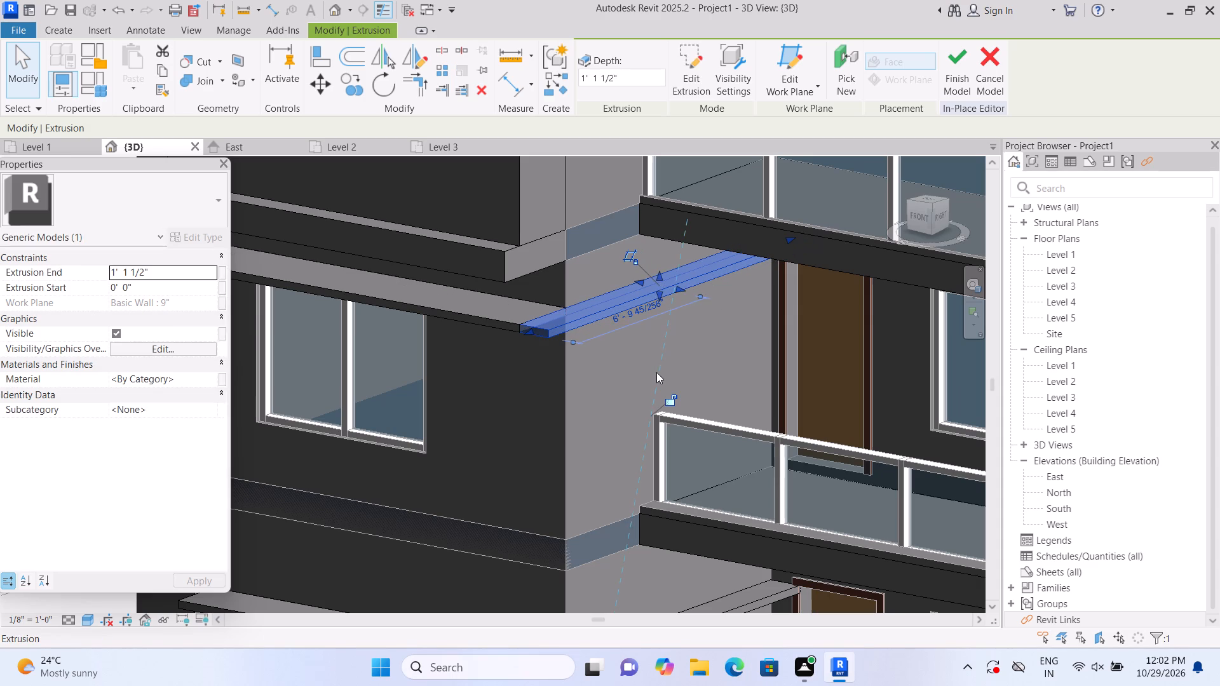
pyautogui.press('Escape')
# Raise the underside of the roof-edge band above the upper front window to make the band thinner.
pyautogui.scroll(-6, 646, 381)
pyautogui.scroll(1, 305, 425)
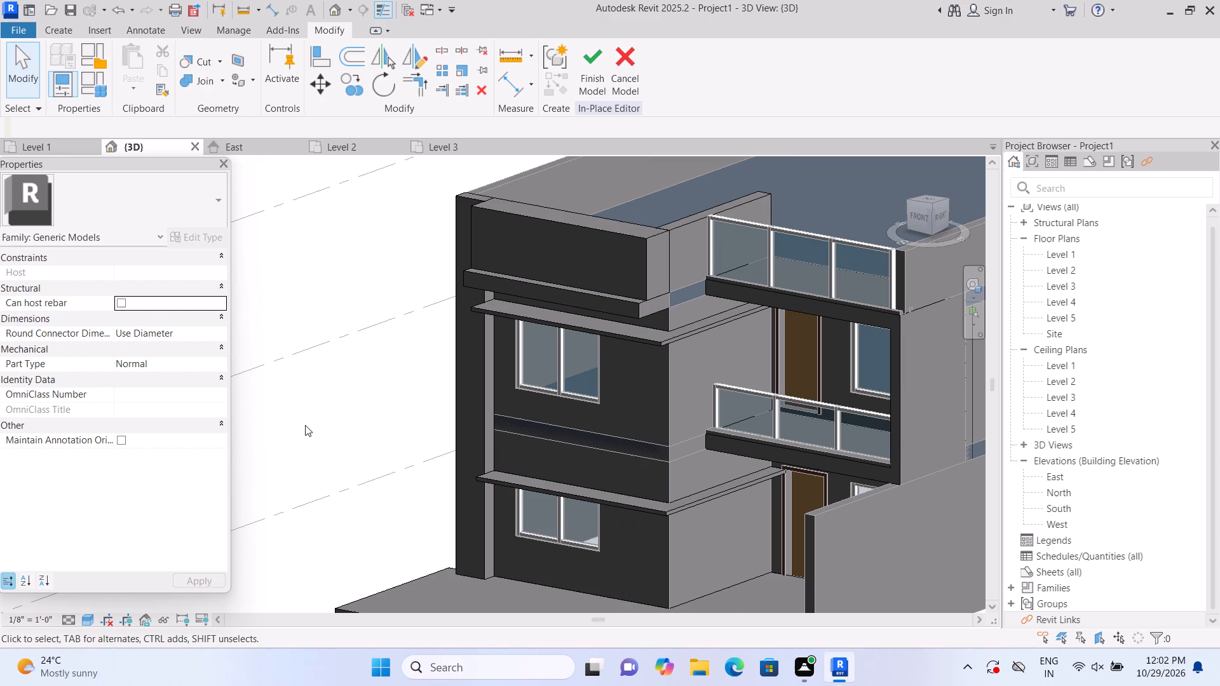
pyautogui.scroll(2, 305, 425)
pyautogui.moveTo(349, 394); pyautogui.dragTo(244, 463, button='middle')
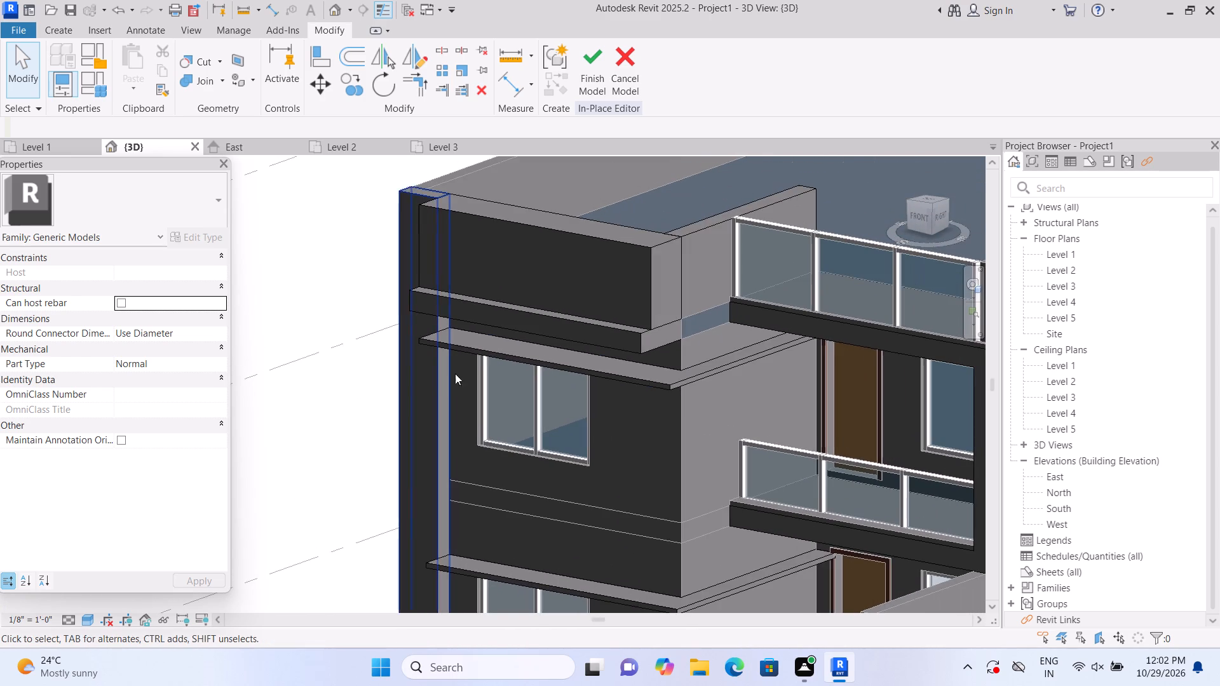
pyautogui.scroll(1, 498, 351)
pyautogui.click(555, 323)
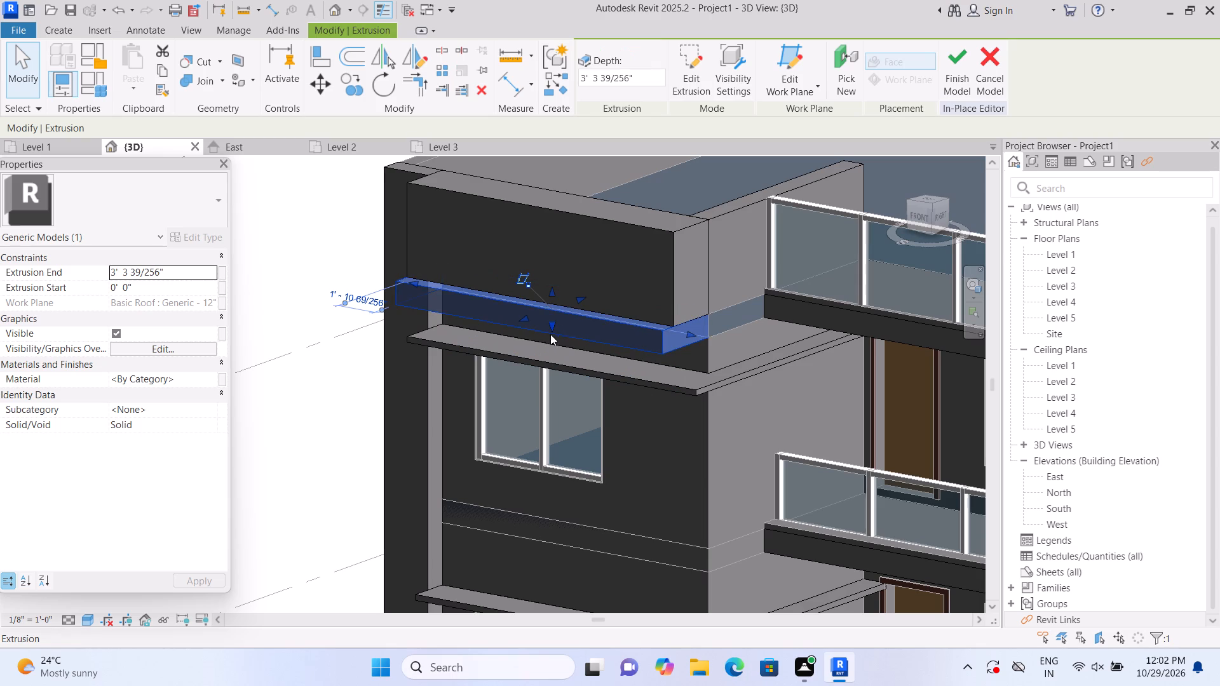
pyautogui.moveTo(550, 325); pyautogui.dragTo(552, 320)
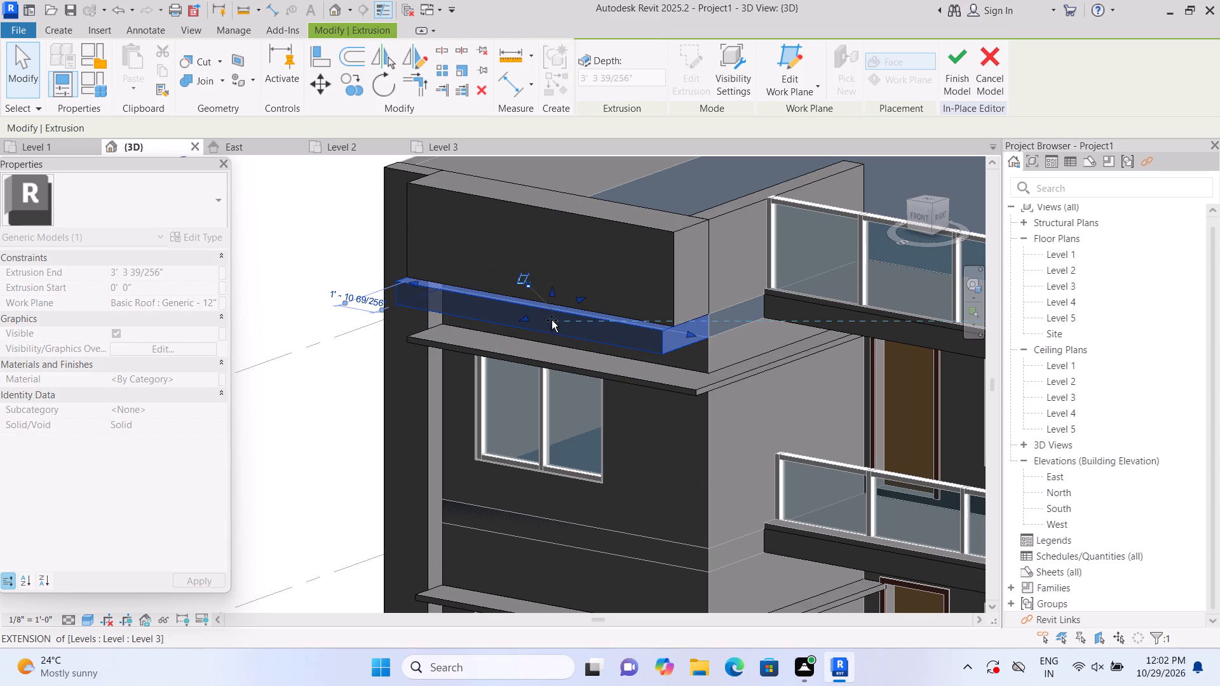
pyautogui.moveTo(552, 320); pyautogui.dragTo(554, 316)
pyautogui.scroll(1, 551, 333)
pyautogui.keyDown('shift'); pyautogui.moveTo(323, 466); pyautogui.dragTo(330, 458, button='middle'); pyautogui.keyUp('shift')
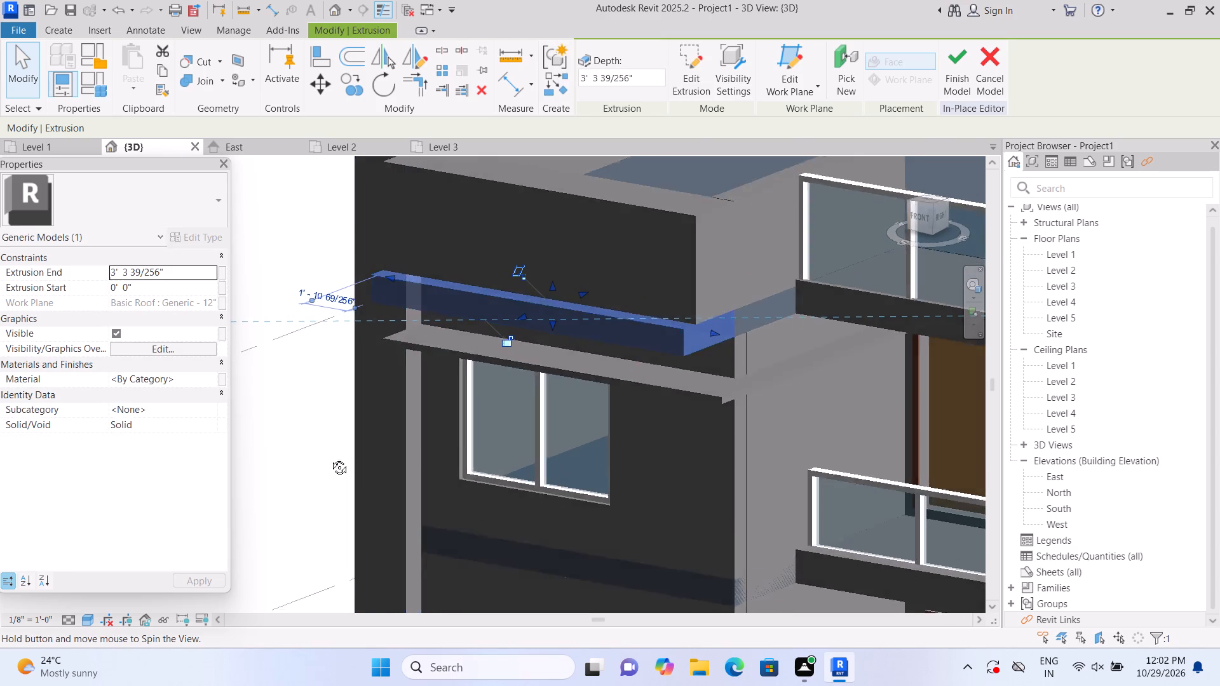
pyautogui.keyDown('shift'); pyautogui.moveTo(330, 458); pyautogui.dragTo(350, 374, button='middle'); pyautogui.keyUp('shift')
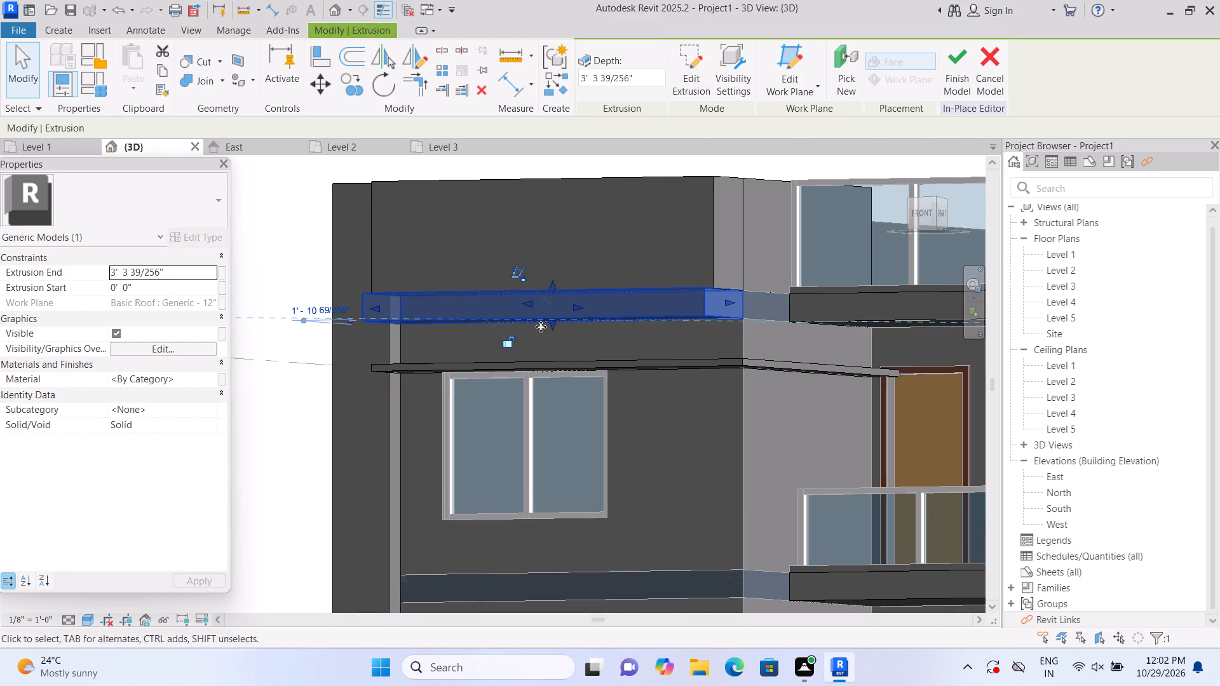
pyautogui.moveTo(552, 325); pyautogui.dragTo(554, 315)
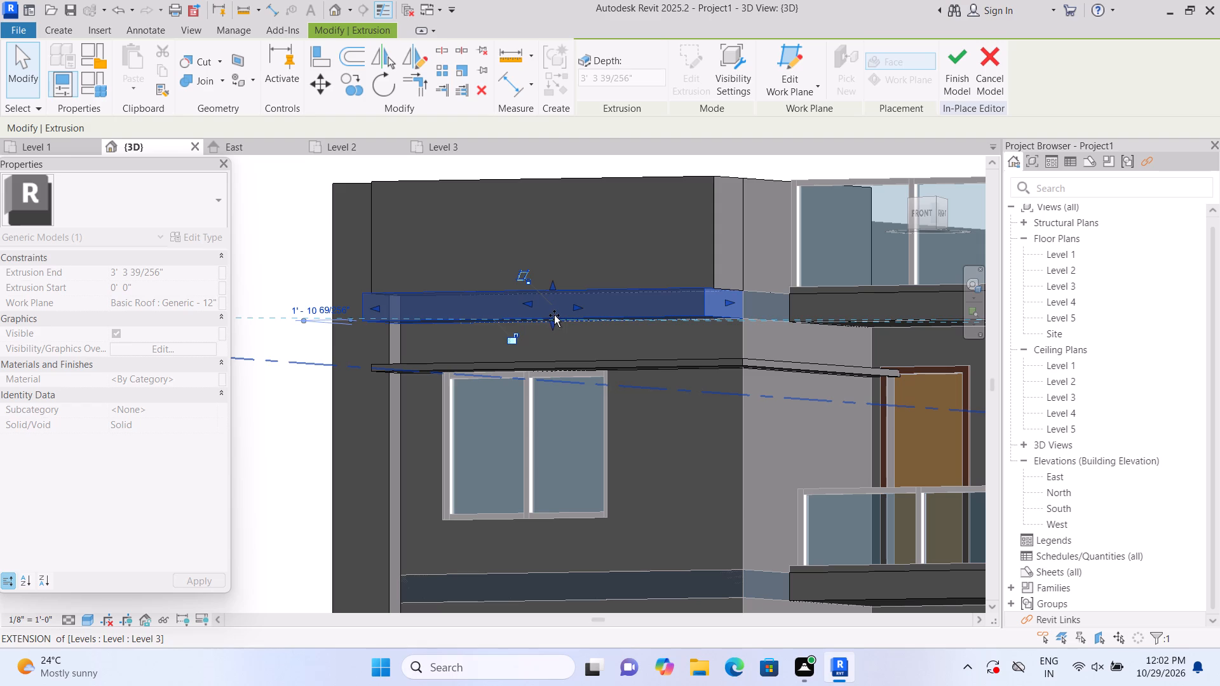
pyautogui.moveTo(554, 315); pyautogui.dragTo(554, 311)
pyautogui.click(264, 441)
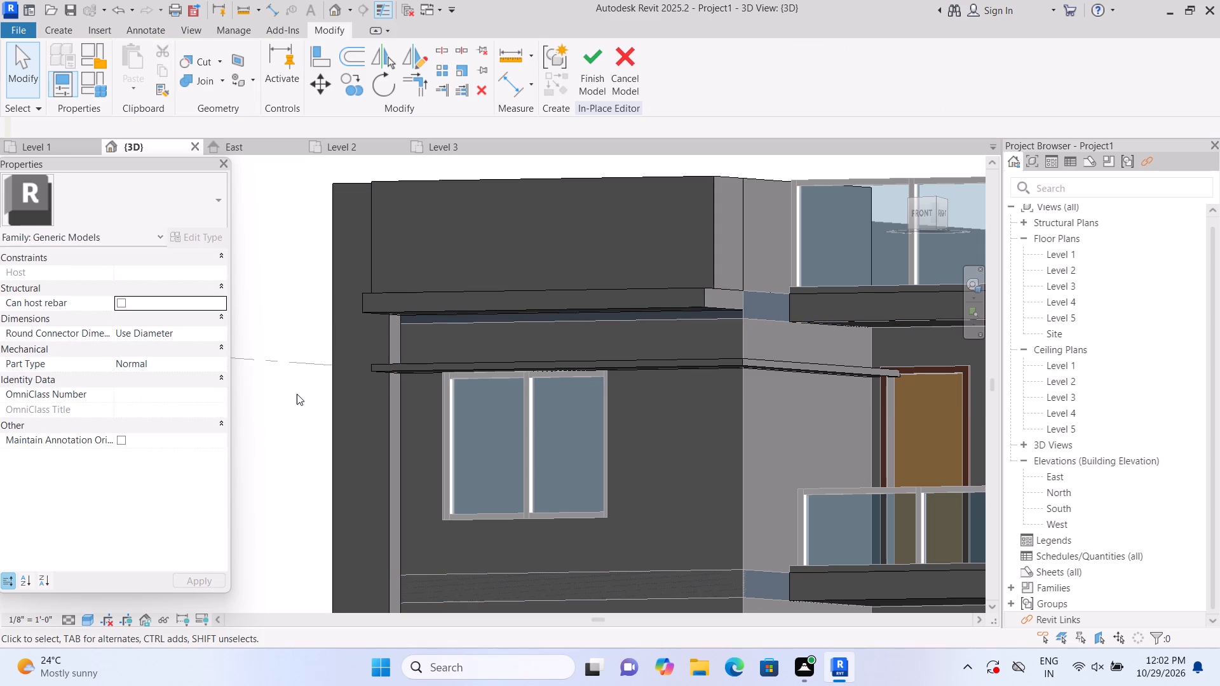
# Fine-tune the roof-edge band's underside upward in small amounts to slim the band further.
pyautogui.keyDown('shift'); pyautogui.moveTo(297, 394); pyautogui.dragTo(301, 437, button='middle'); pyautogui.keyUp('shift')
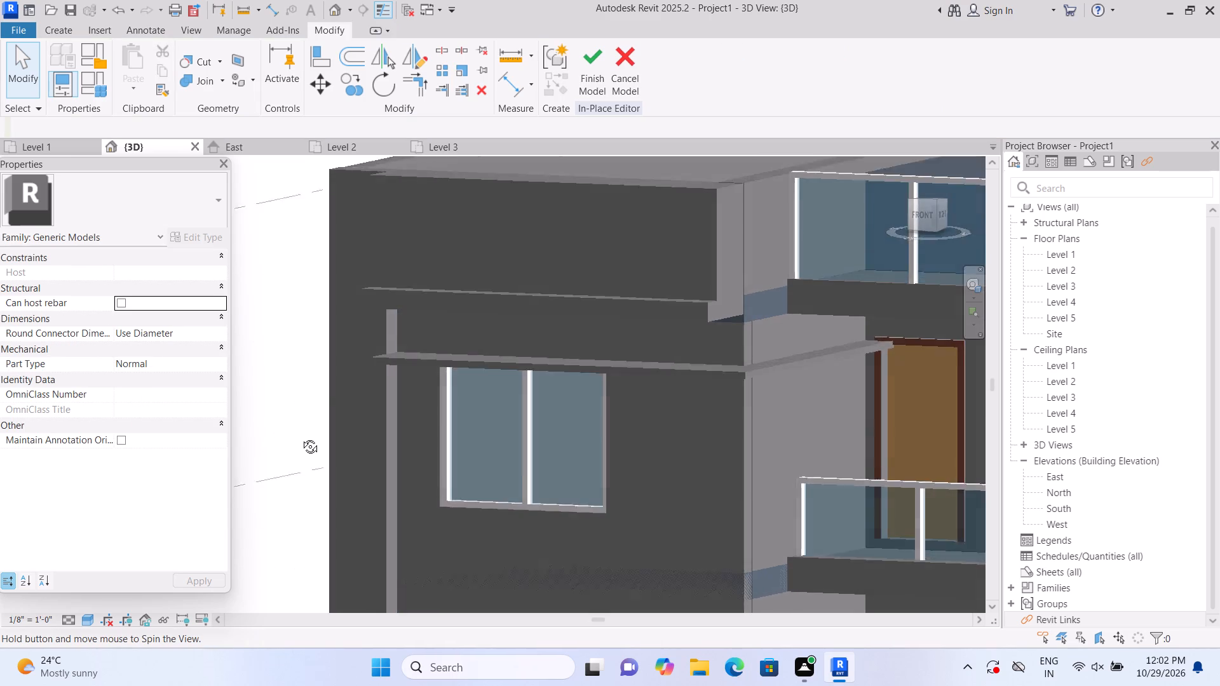
pyautogui.keyDown('shift'); pyautogui.moveTo(301, 437); pyautogui.dragTo(290, 476, button='middle'); pyautogui.keyUp('shift')
pyautogui.scroll(2, 299, 415)
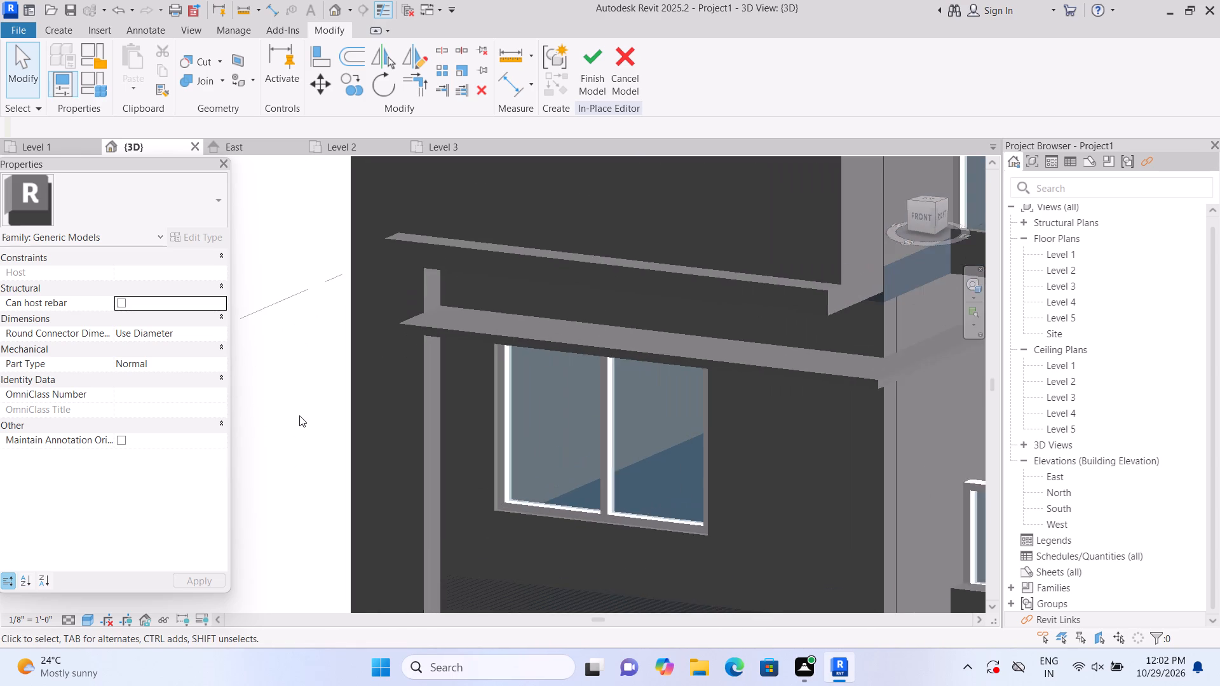
pyautogui.scroll(-1, 299, 415)
pyautogui.keyDown('shift'); pyautogui.moveTo(293, 433); pyautogui.dragTo(311, 373, button='middle'); pyautogui.keyUp('shift')
pyautogui.click(517, 292)
pyautogui.scroll(1, 556, 299)
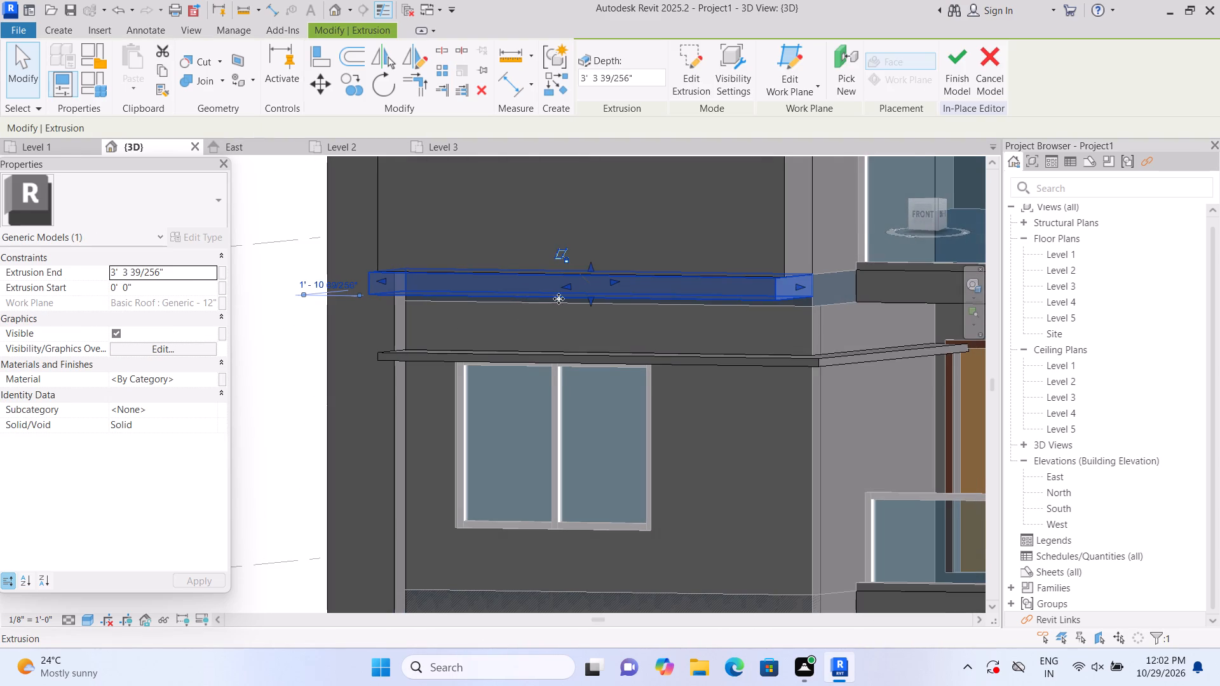
pyautogui.moveTo(597, 300); pyautogui.dragTo(600, 291)
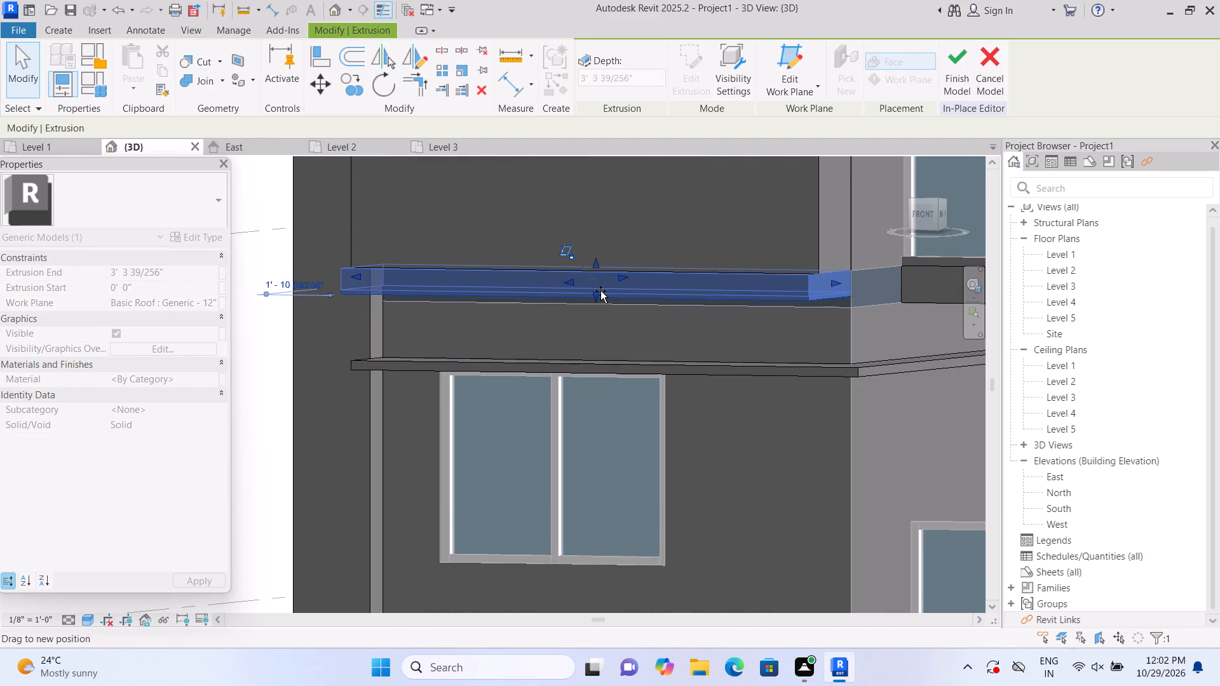
pyautogui.moveTo(600, 291); pyautogui.dragTo(601, 290)
pyautogui.scroll(-2, 493, 364)
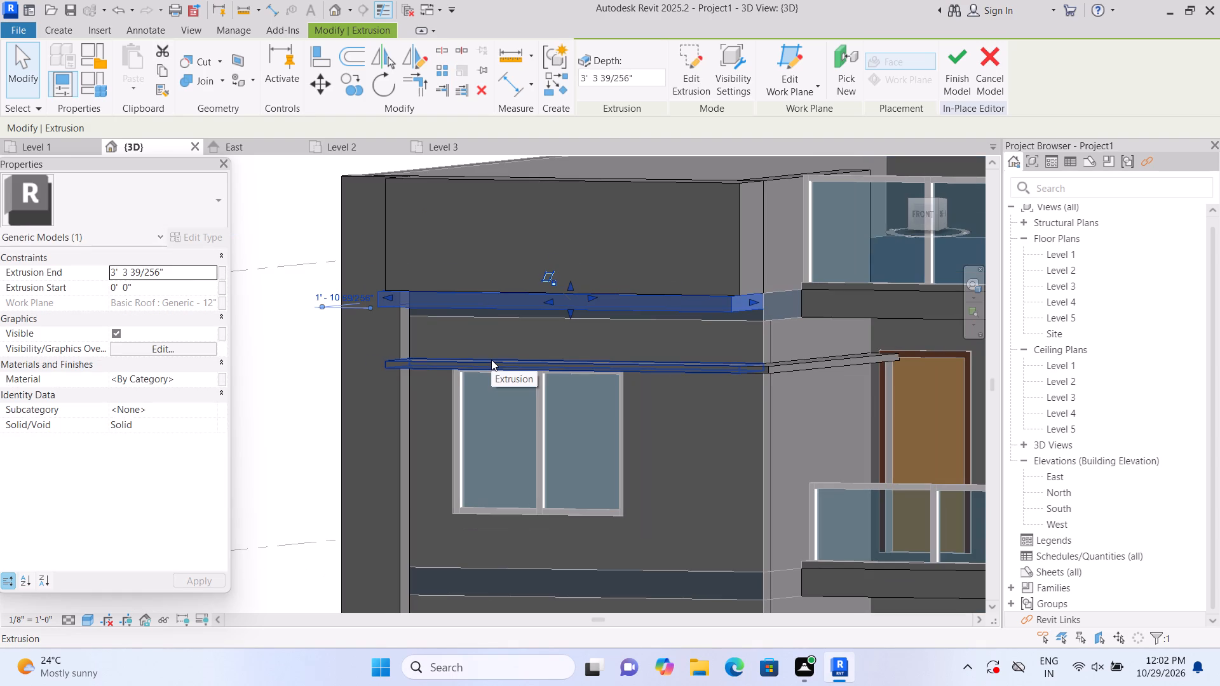
pyautogui.scroll(1, 494, 347)
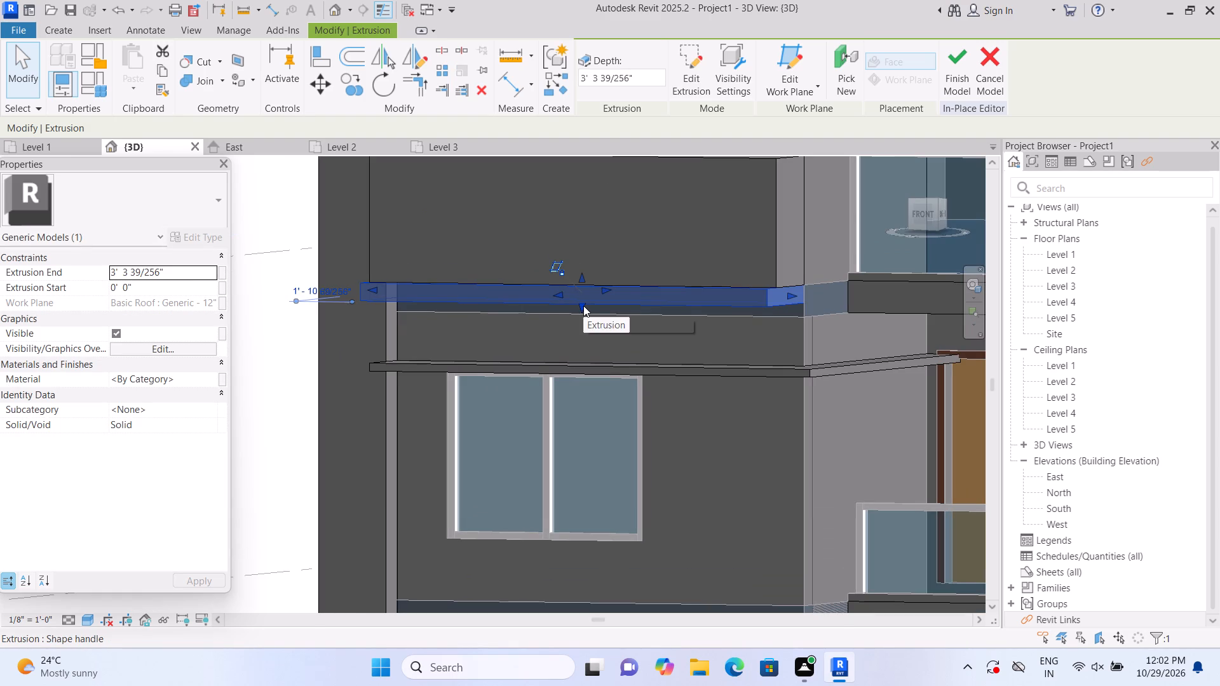
pyautogui.moveTo(580, 306); pyautogui.dragTo(581, 305)
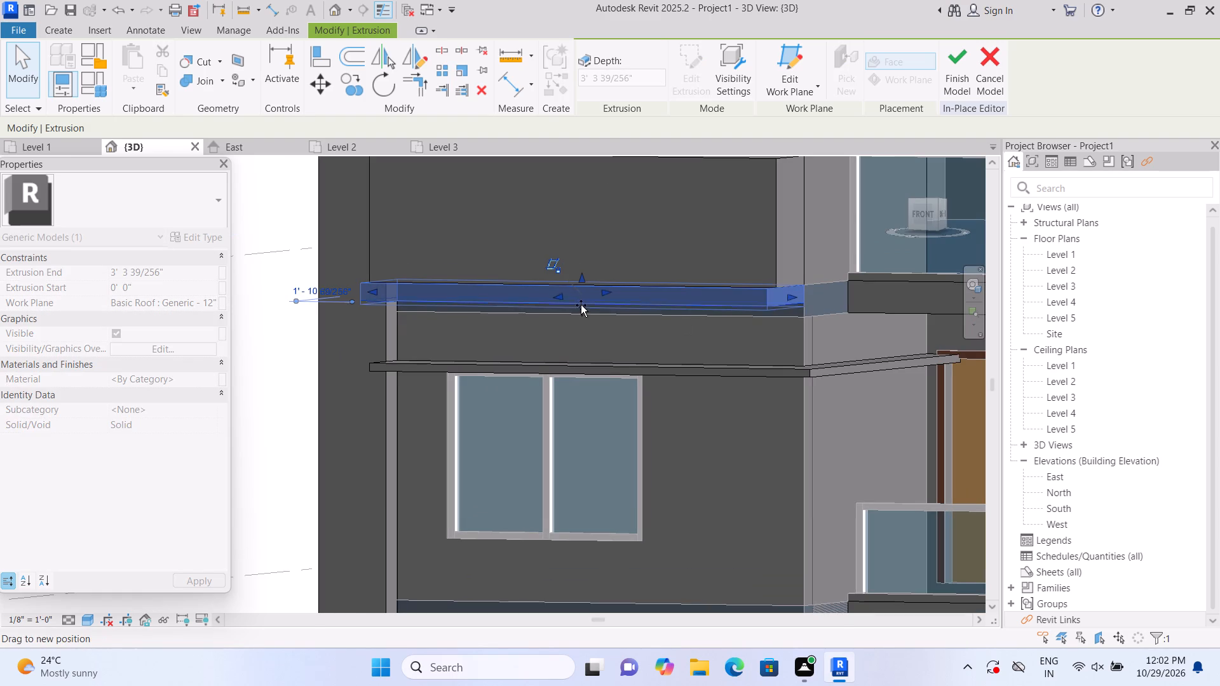
pyautogui.moveTo(581, 305); pyautogui.dragTo(583, 299)
pyautogui.scroll(-2, 560, 328)
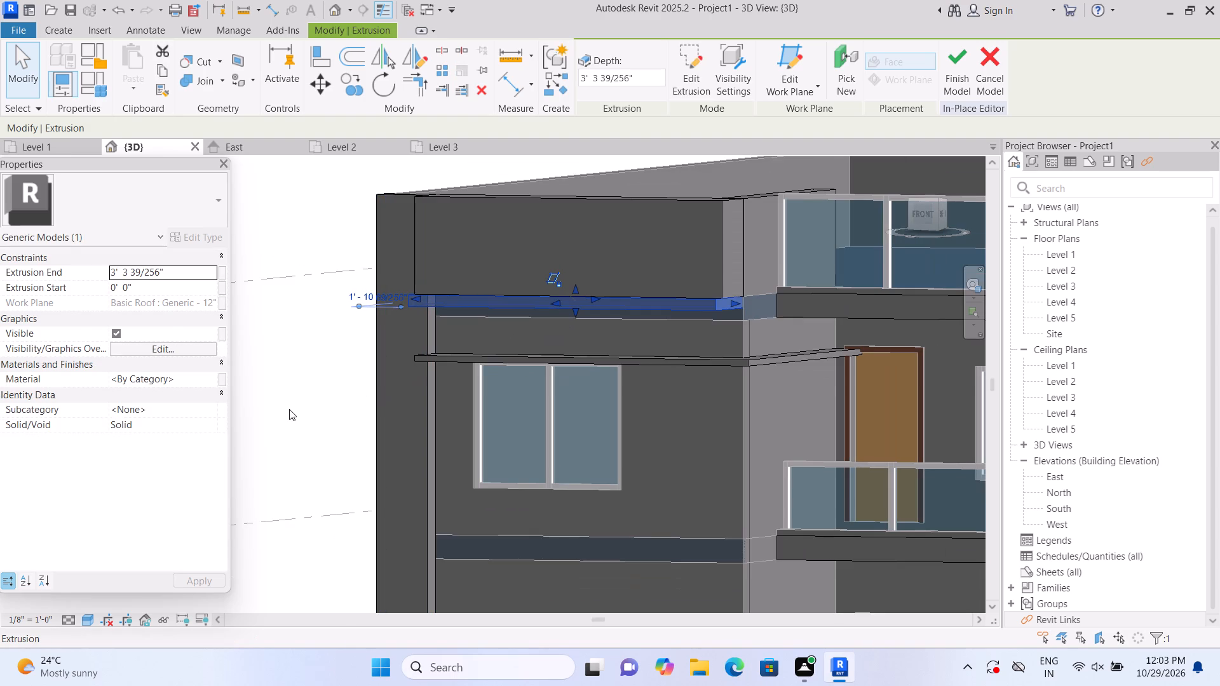
pyautogui.click(289, 409)
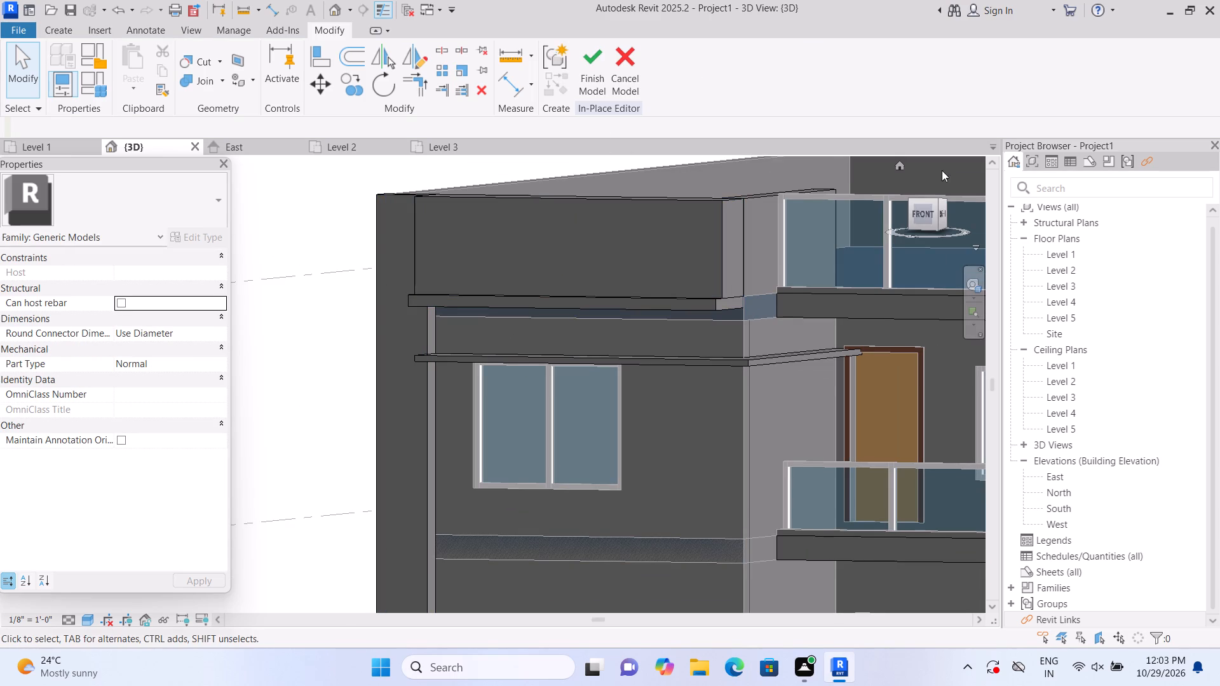
# Pull the front face of the slimmed roof-edge band outward so it projects further from the facade.
pyautogui.click(897, 164)
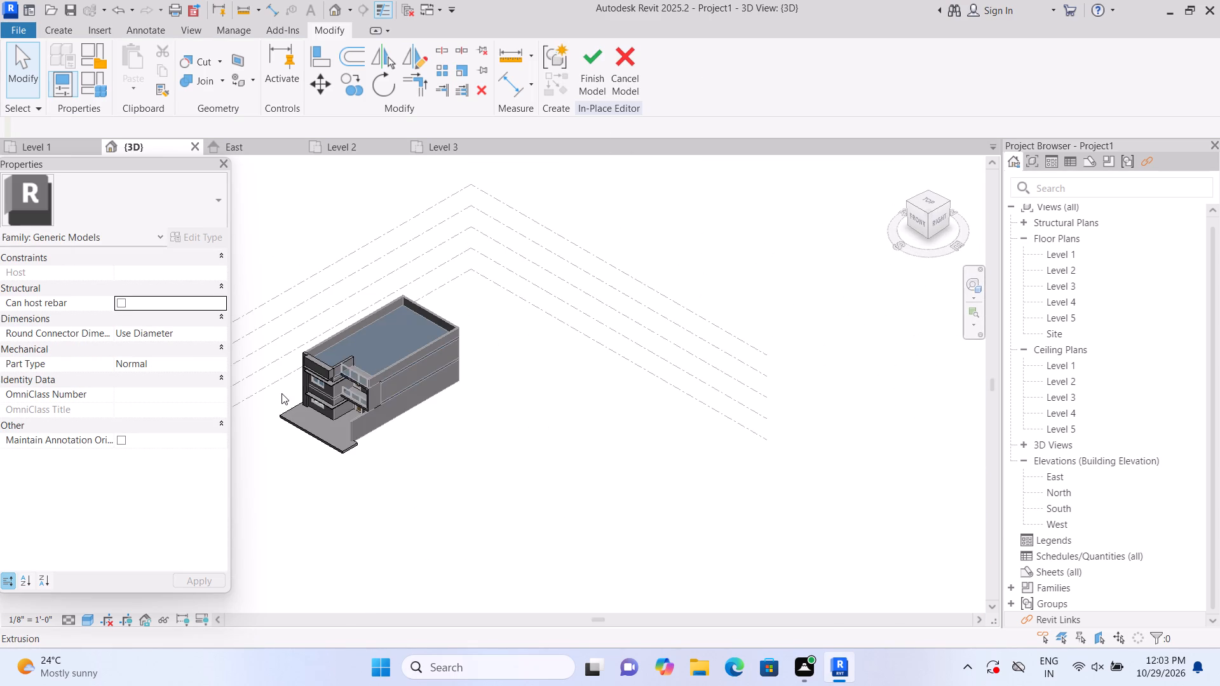
pyautogui.scroll(11, 281, 393)
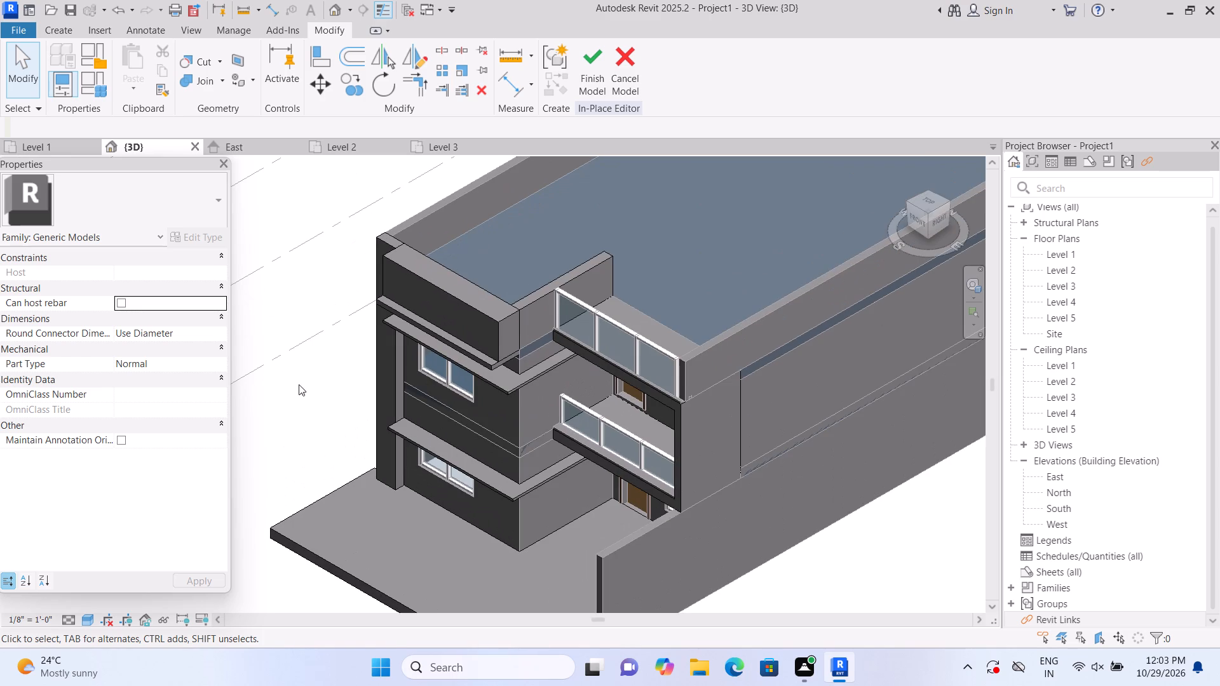
pyautogui.moveTo(299, 384); pyautogui.dragTo(279, 331, button='middle')
pyautogui.scroll(2, 373, 293)
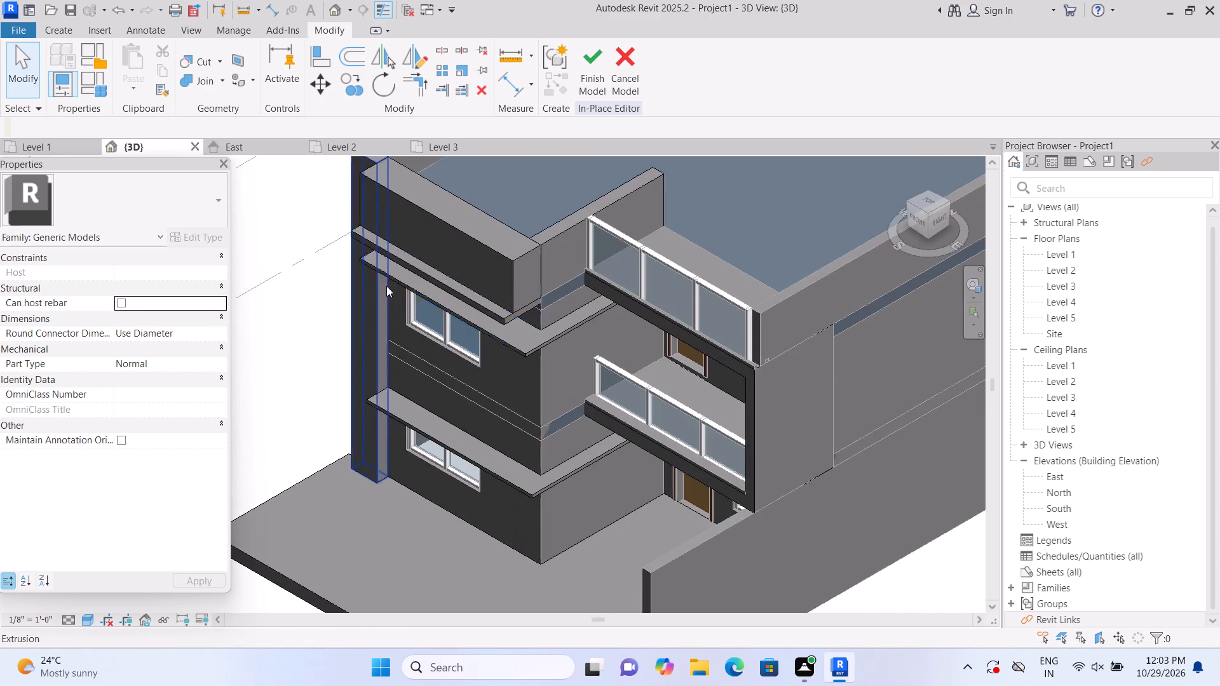
pyautogui.scroll(1, 393, 285)
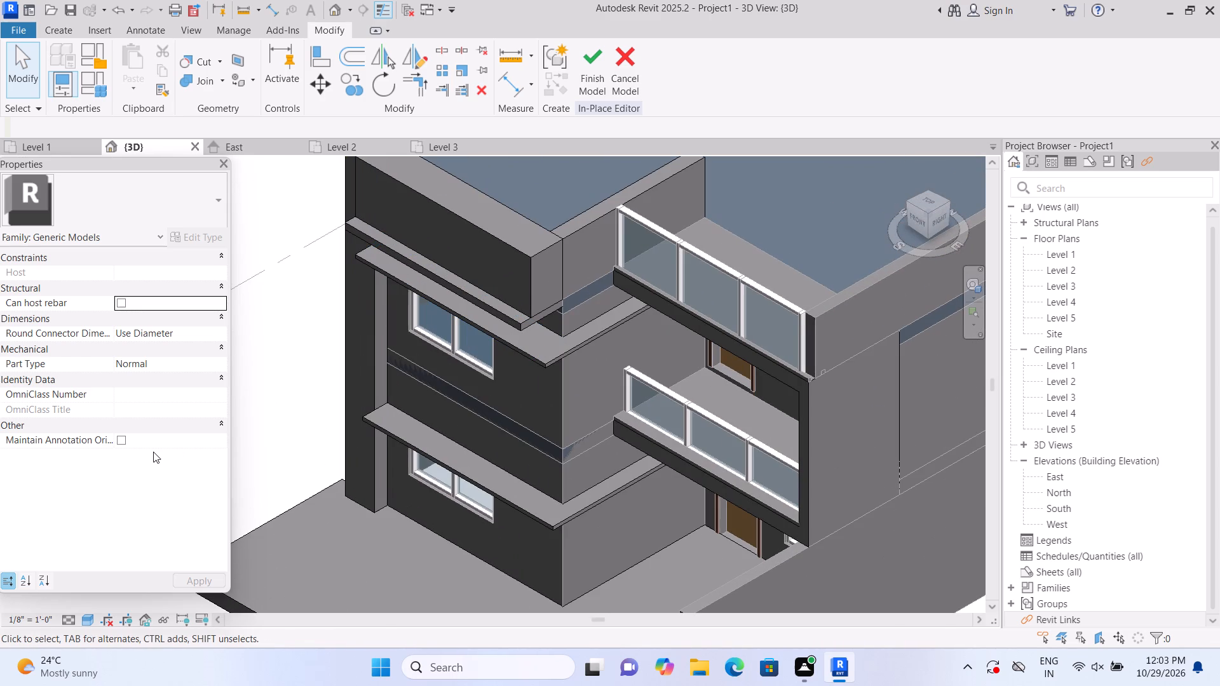
pyautogui.scroll(1, 402, 301)
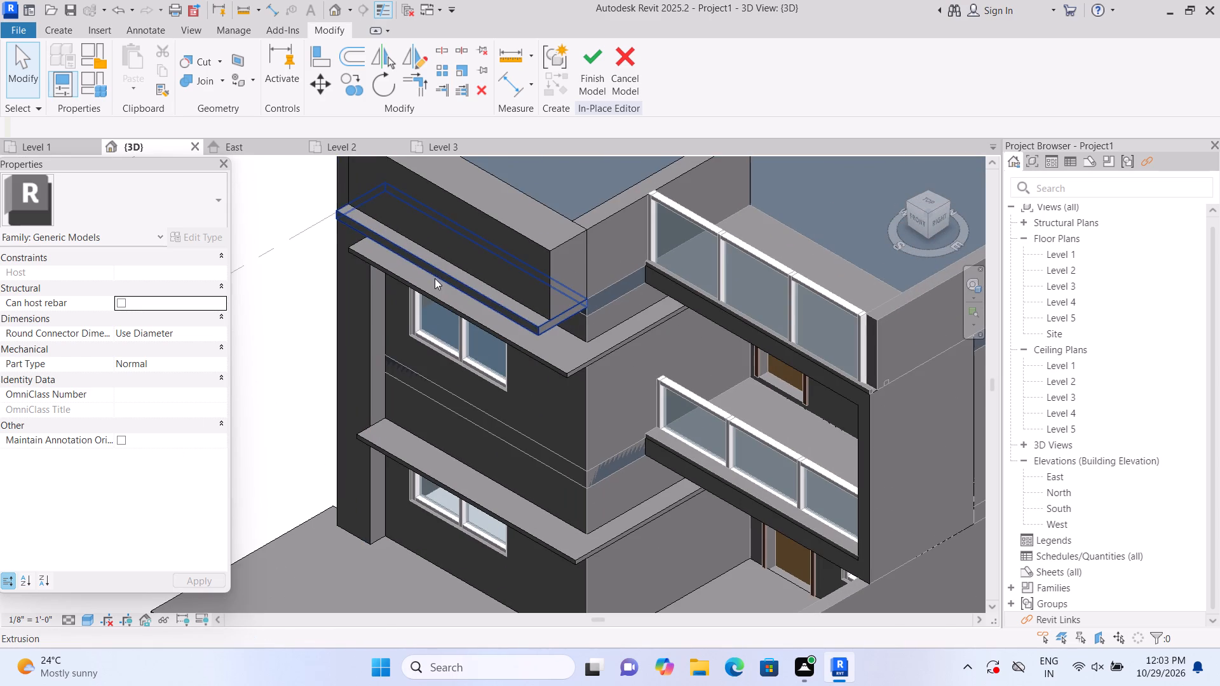
pyautogui.click(436, 277)
pyautogui.moveTo(432, 274); pyautogui.dragTo(423, 279)
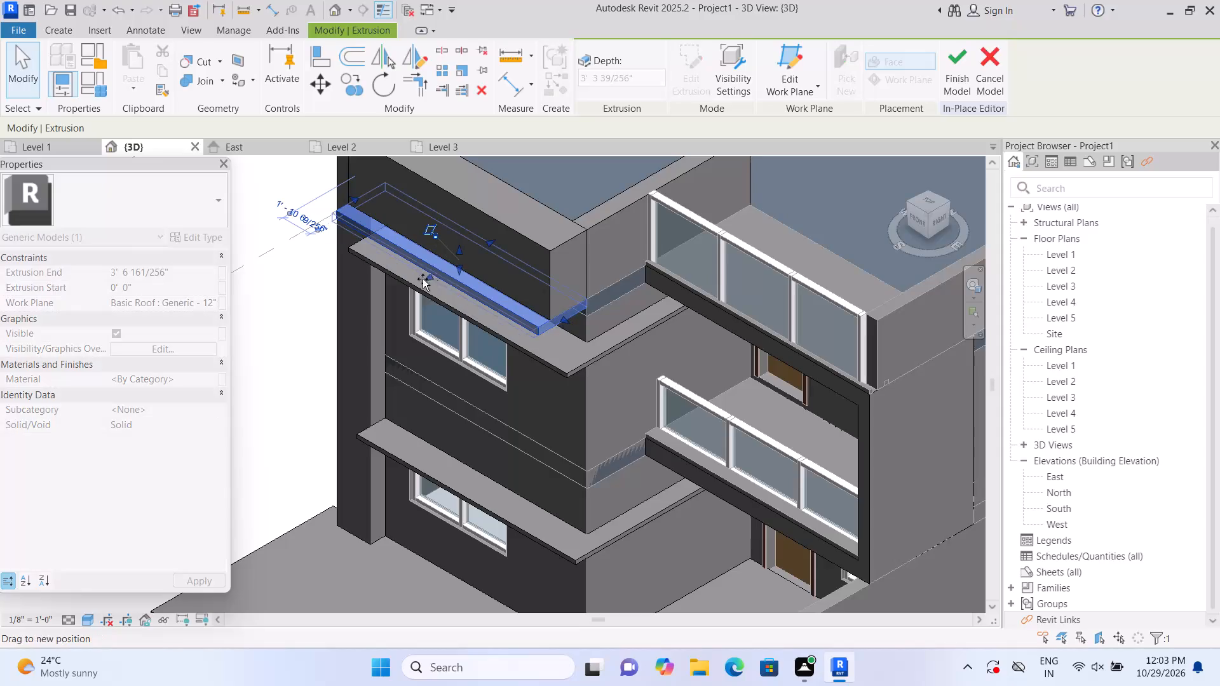
pyautogui.moveTo(423, 279); pyautogui.dragTo(416, 283)
pyautogui.click(285, 358)
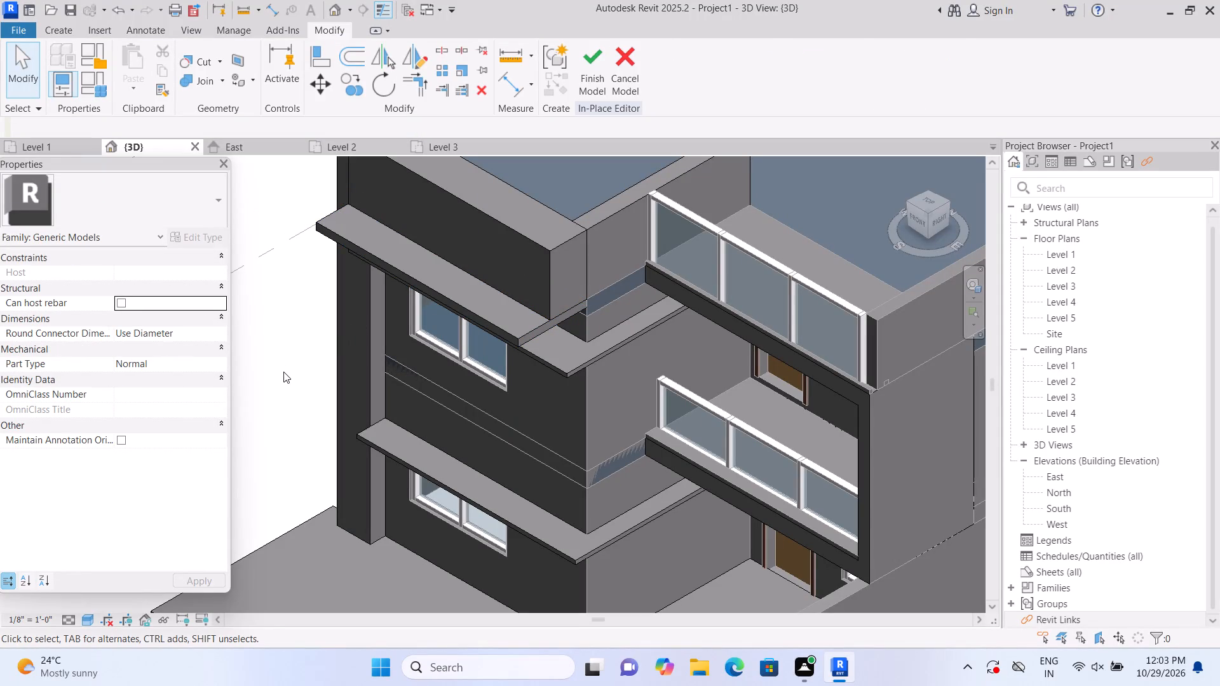
# Examine the front facade from several angles, comparing the roof-edge band's projection with the window ledges around the corner.
pyautogui.keyDown('shift'); pyautogui.moveTo(276, 378); pyautogui.dragTo(299, 286, button='middle'); pyautogui.keyUp('shift')
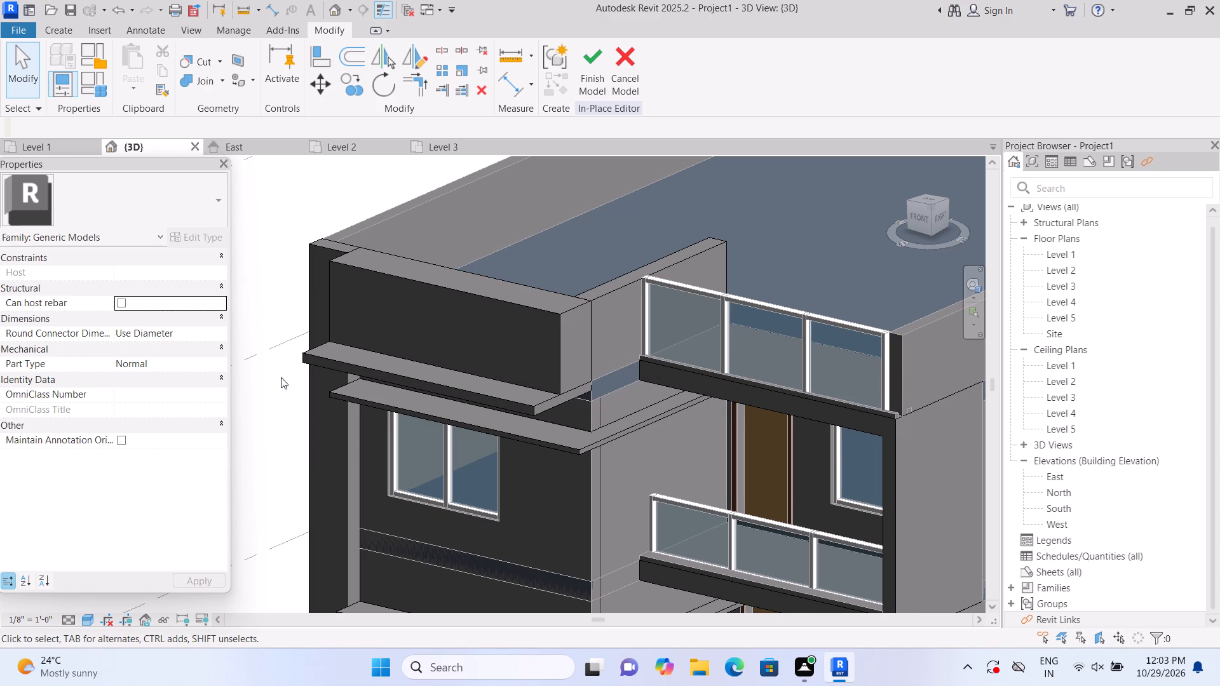
pyautogui.keyDown('shift'); pyautogui.moveTo(274, 419); pyautogui.dragTo(323, 454, button='middle'); pyautogui.keyUp('shift')
pyautogui.moveTo(311, 433); pyautogui.dragTo(357, 176, button='middle')
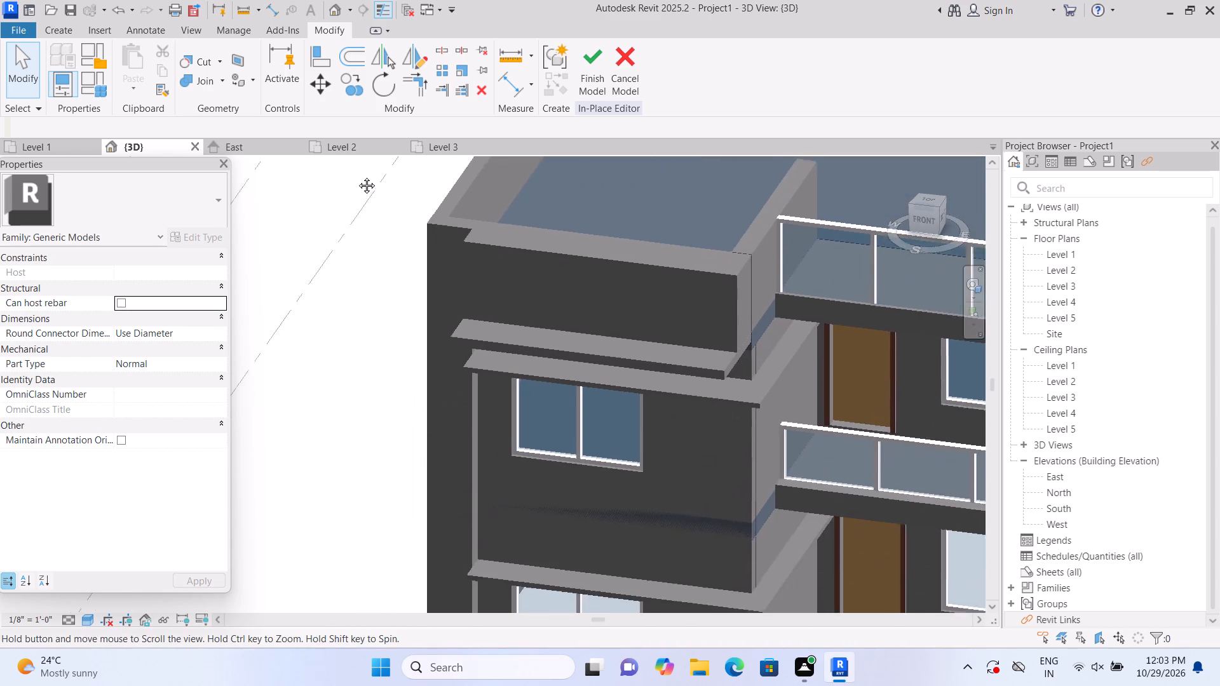
pyautogui.moveTo(357, 176); pyautogui.dragTo(356, 159, button='middle')
pyautogui.keyDown('shift'); pyautogui.moveTo(318, 555); pyautogui.dragTo(297, 549, button='middle'); pyautogui.keyUp('shift')
pyautogui.keyDown('shift'); pyautogui.scroll(1, 297, 548); pyautogui.keyUp('shift')
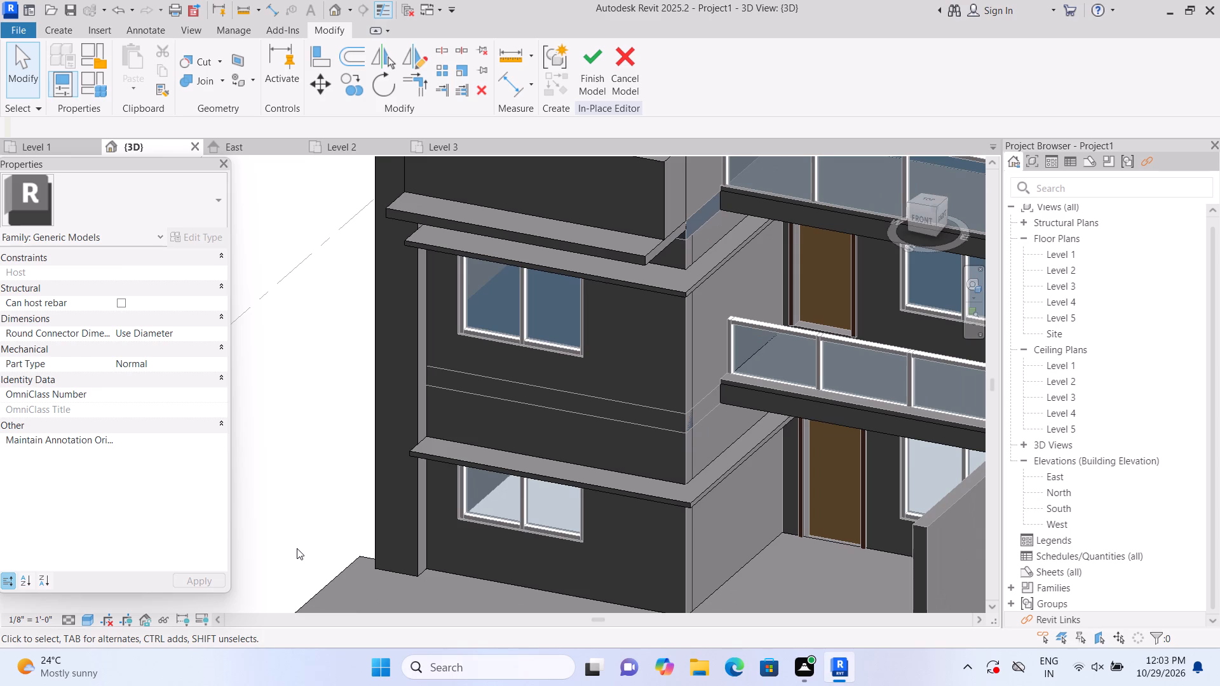
pyautogui.scroll(-3, 297, 548)
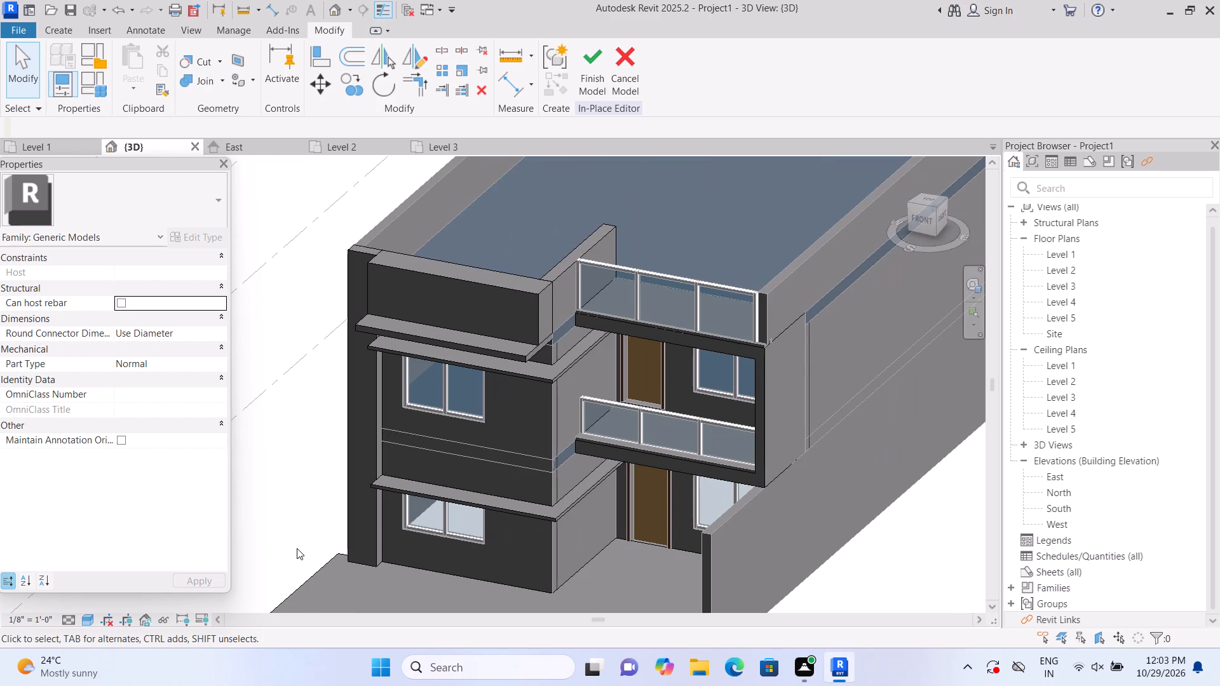
pyautogui.scroll(-1, 297, 548)
pyautogui.moveTo(297, 548); pyautogui.dragTo(310, 537, button='middle')
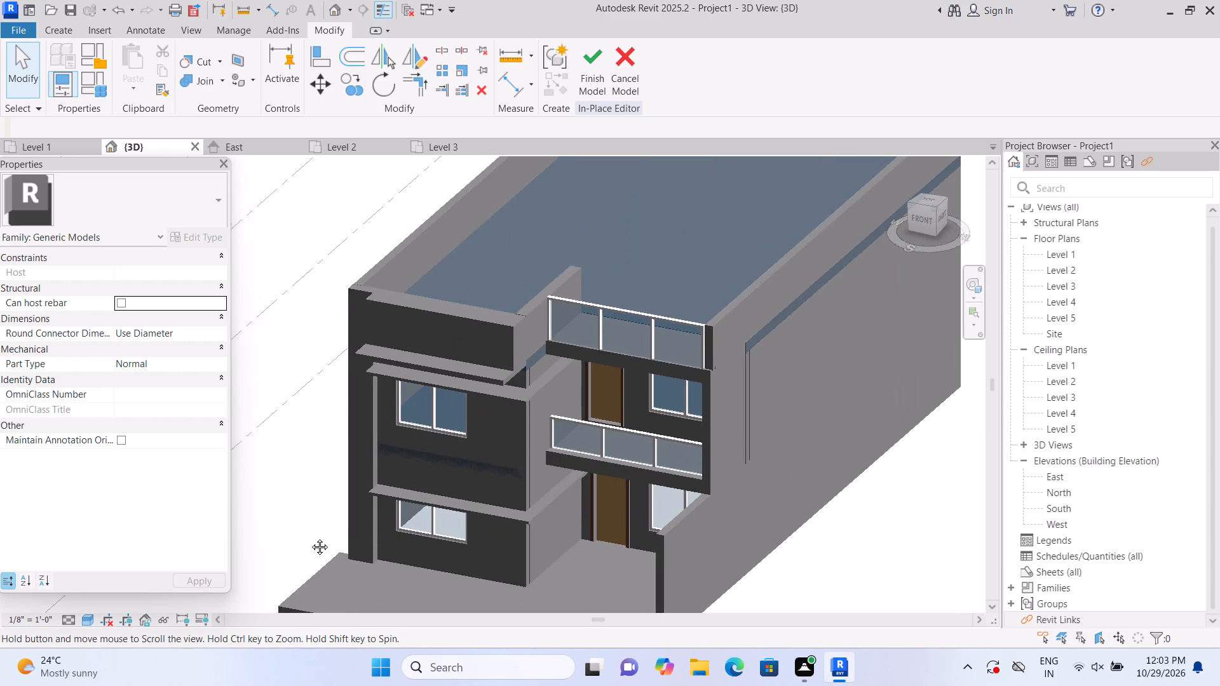
pyautogui.moveTo(310, 537); pyautogui.dragTo(320, 506, button='middle')
pyautogui.middleClick(320, 504)
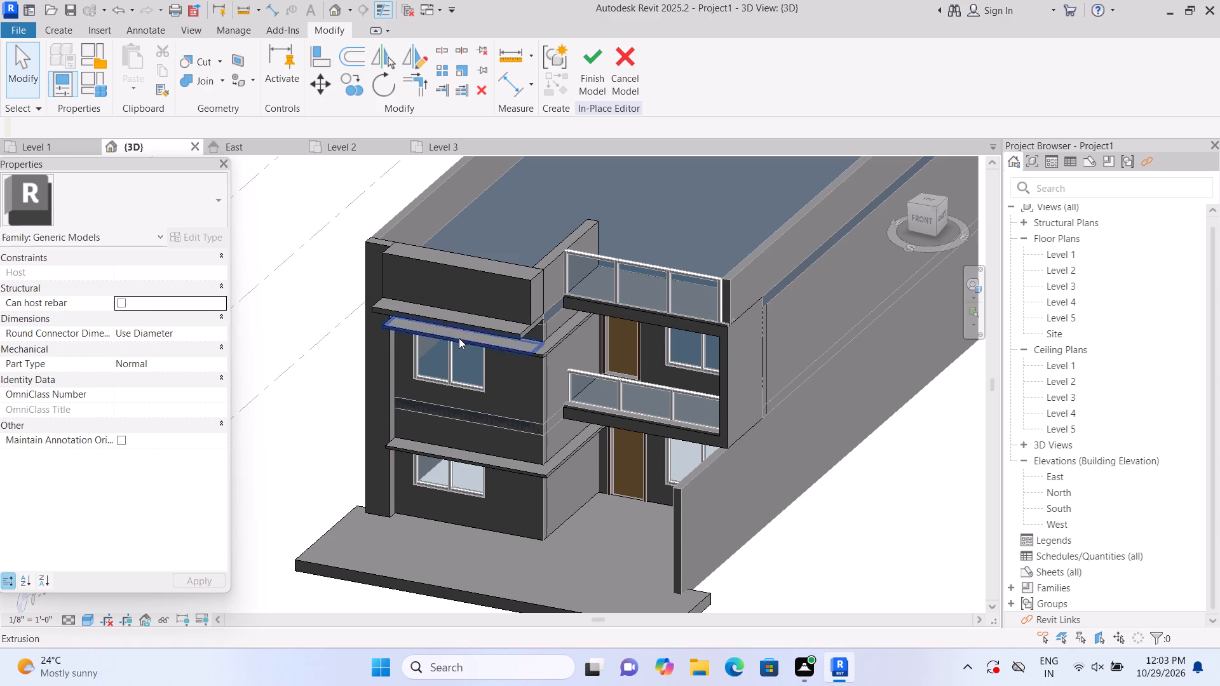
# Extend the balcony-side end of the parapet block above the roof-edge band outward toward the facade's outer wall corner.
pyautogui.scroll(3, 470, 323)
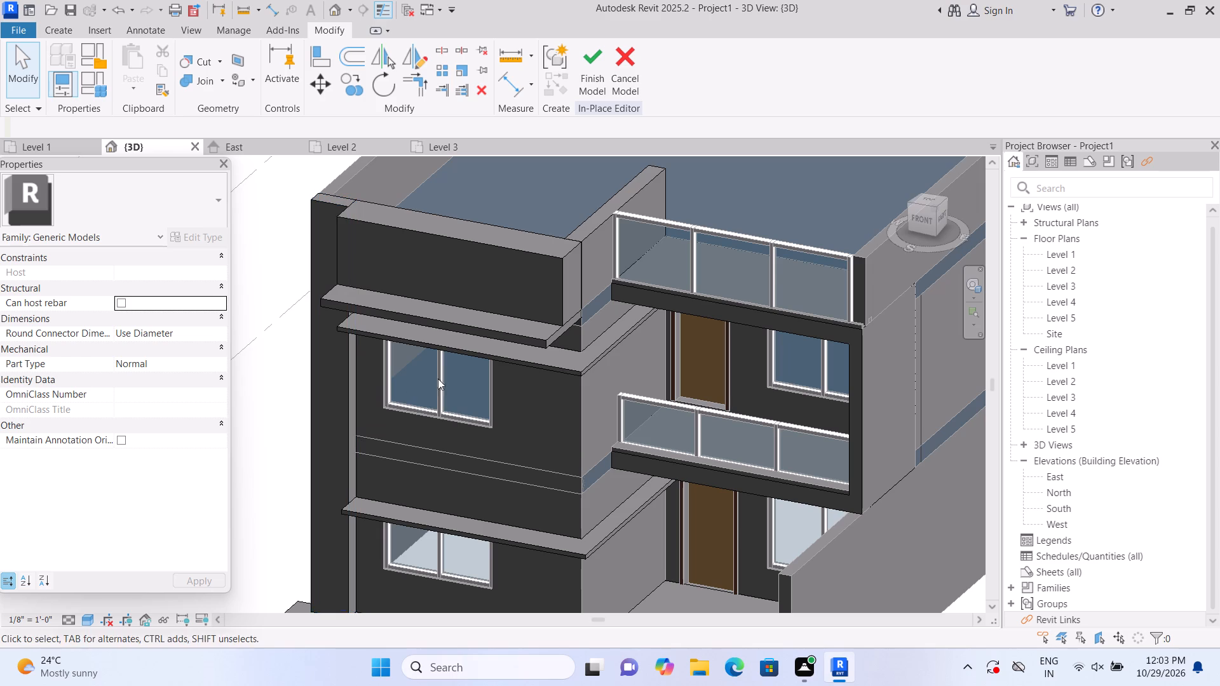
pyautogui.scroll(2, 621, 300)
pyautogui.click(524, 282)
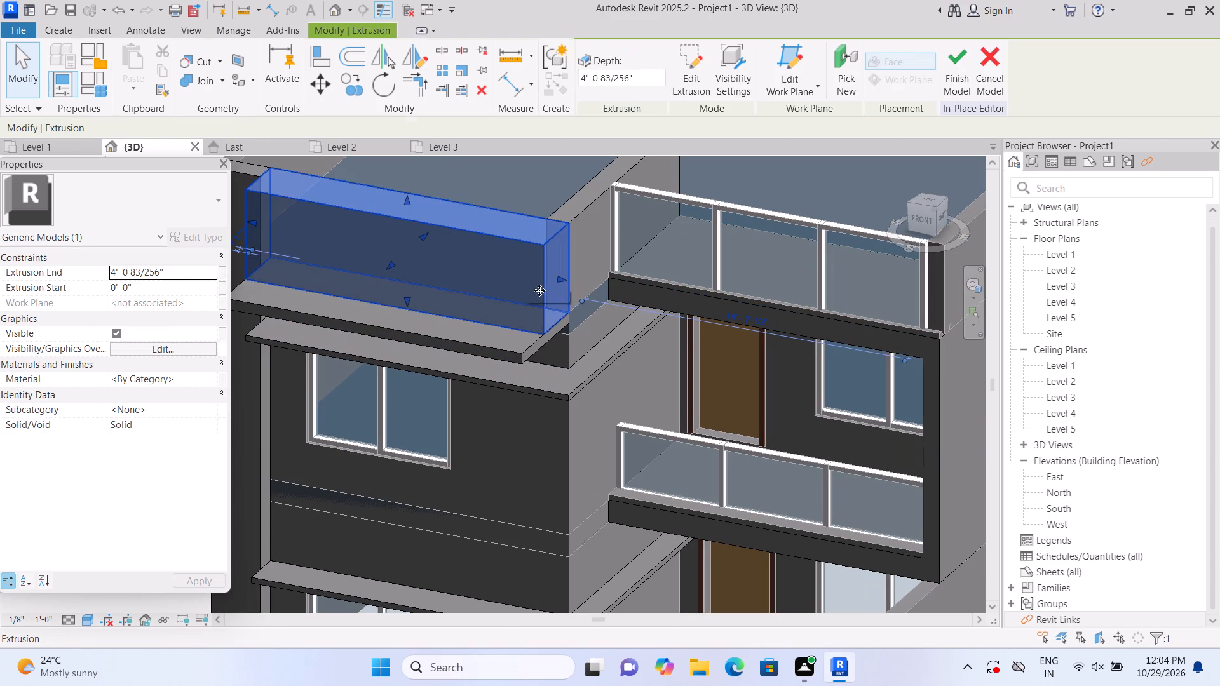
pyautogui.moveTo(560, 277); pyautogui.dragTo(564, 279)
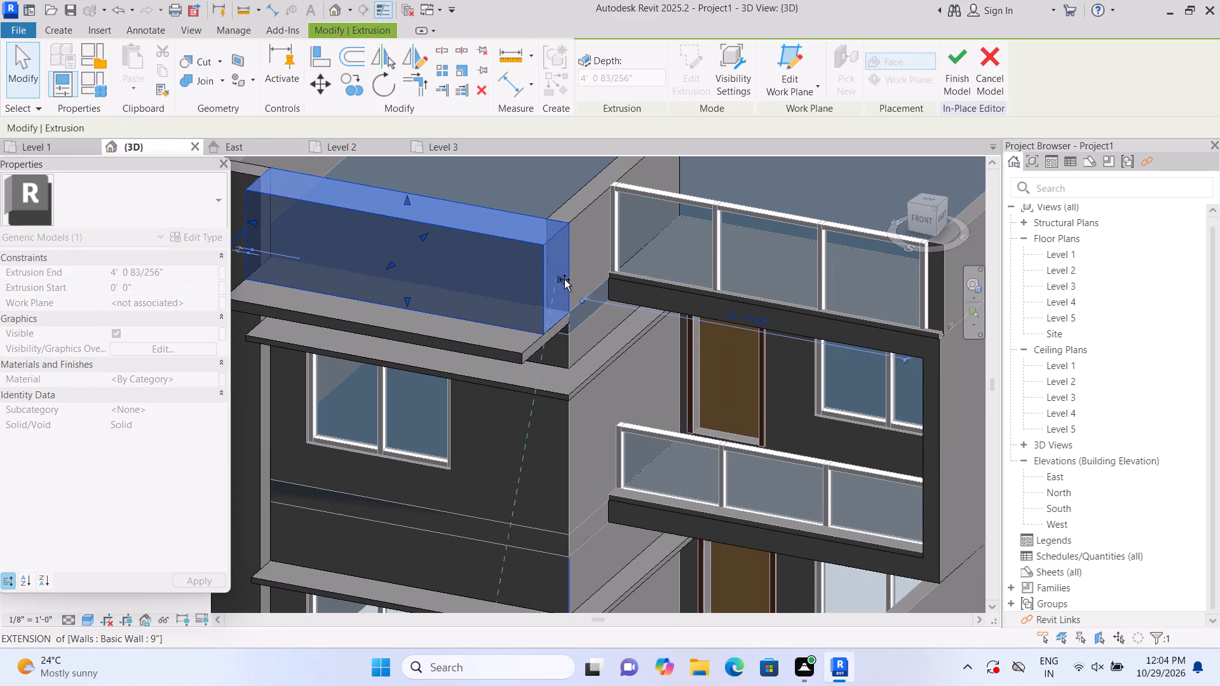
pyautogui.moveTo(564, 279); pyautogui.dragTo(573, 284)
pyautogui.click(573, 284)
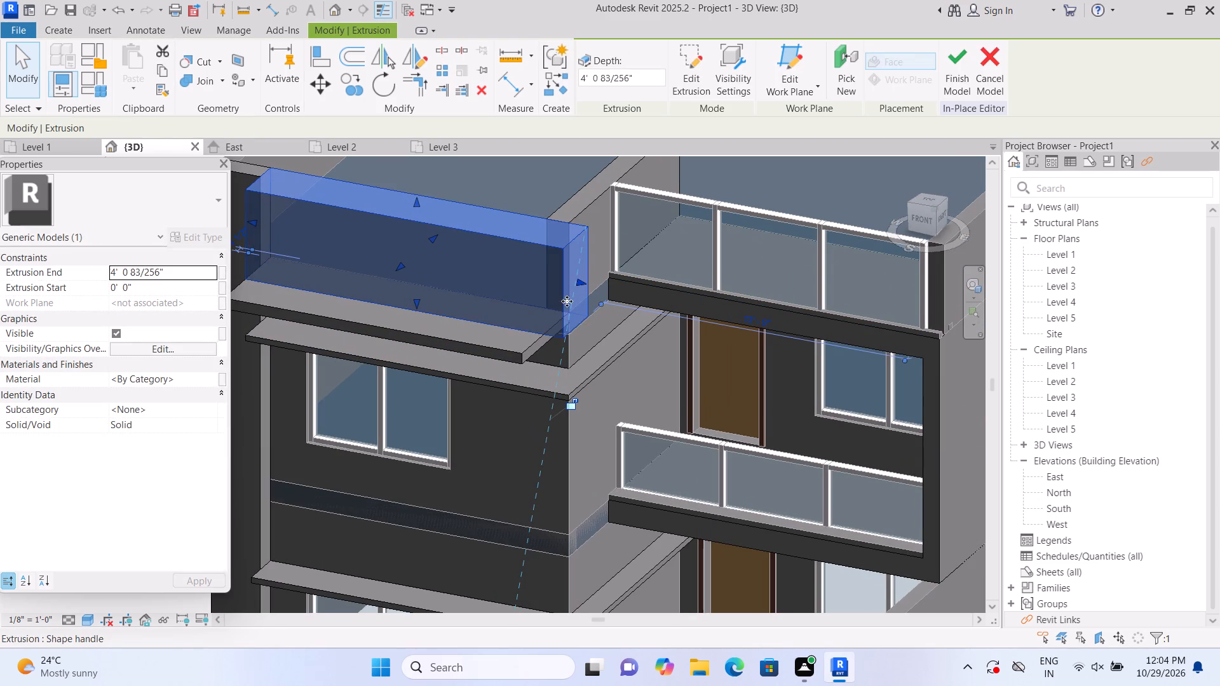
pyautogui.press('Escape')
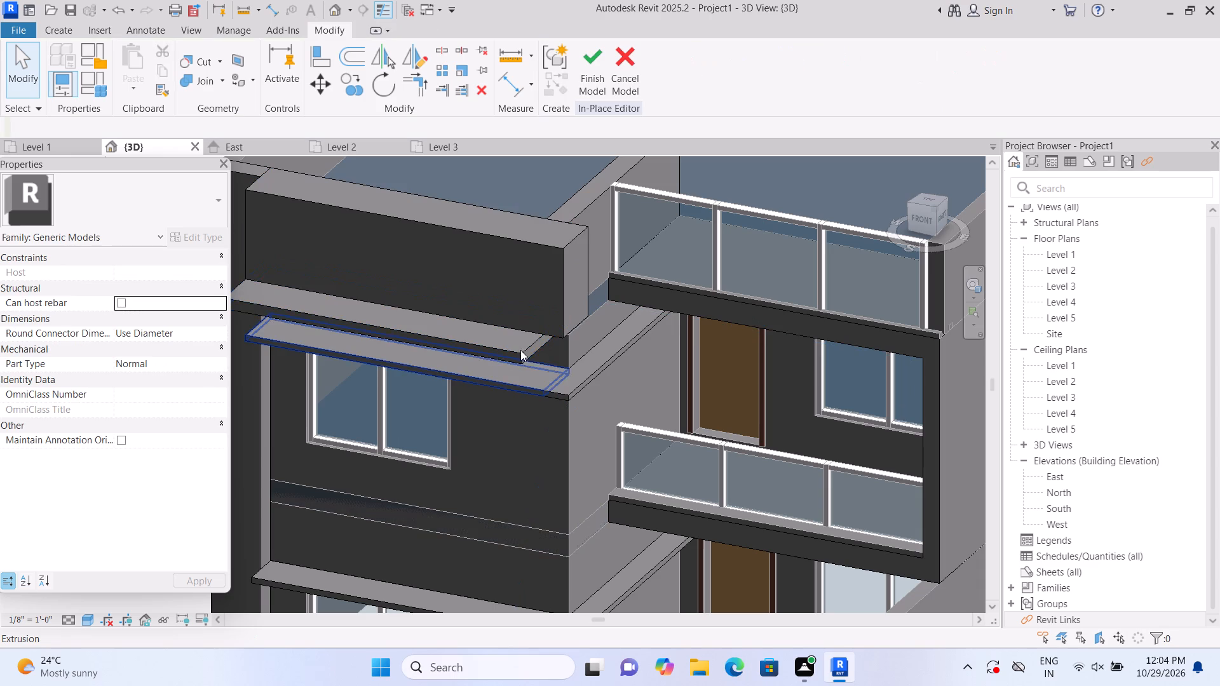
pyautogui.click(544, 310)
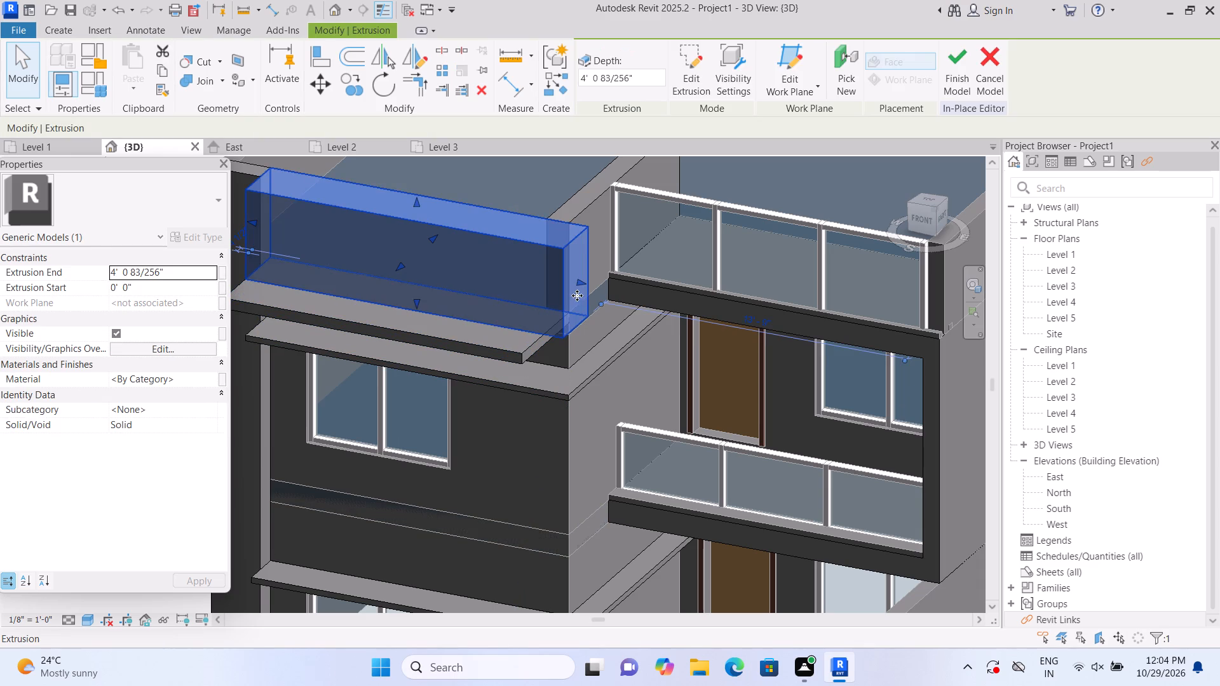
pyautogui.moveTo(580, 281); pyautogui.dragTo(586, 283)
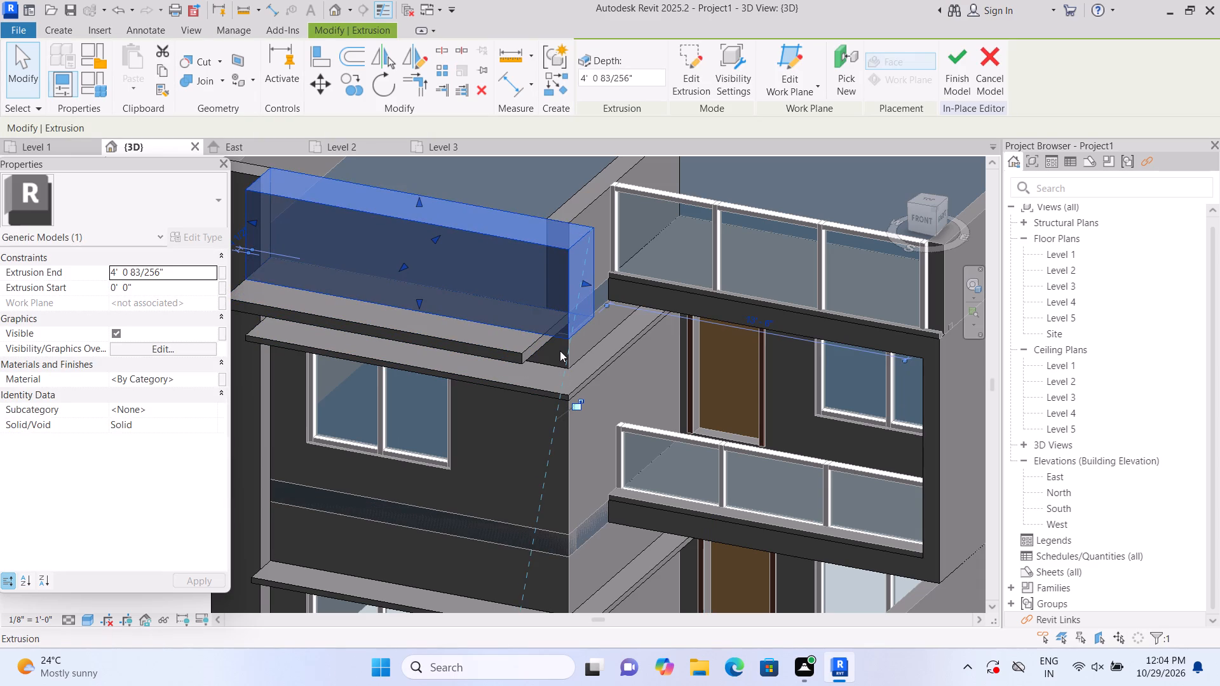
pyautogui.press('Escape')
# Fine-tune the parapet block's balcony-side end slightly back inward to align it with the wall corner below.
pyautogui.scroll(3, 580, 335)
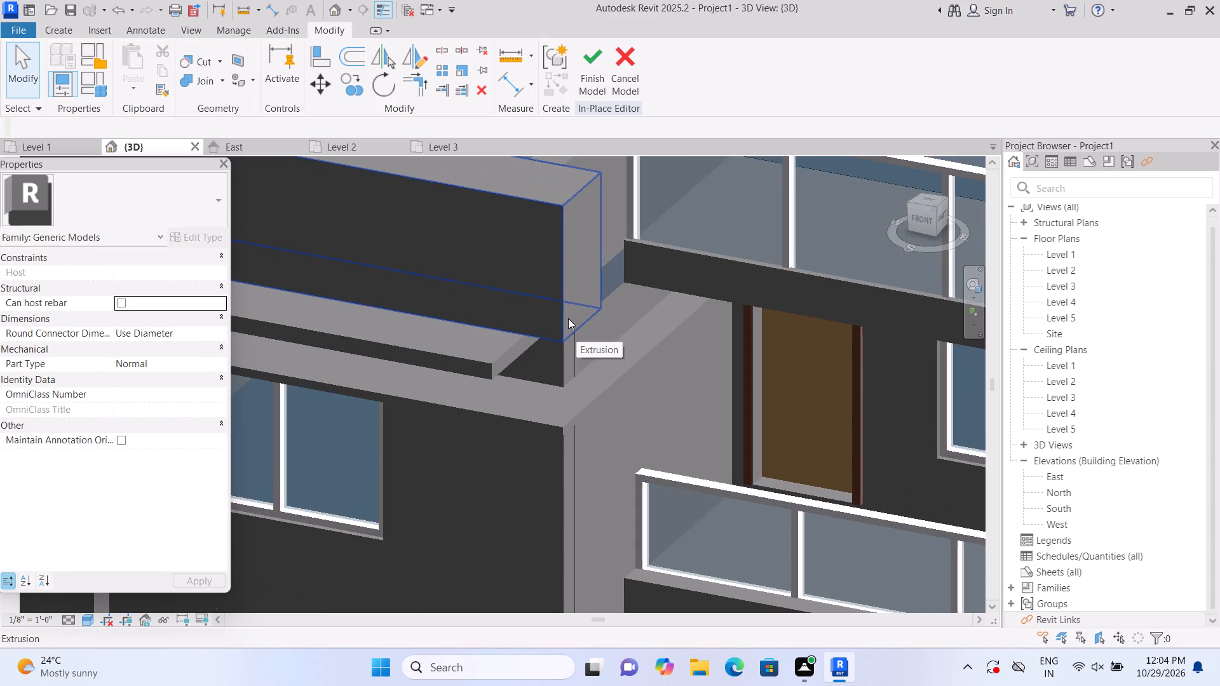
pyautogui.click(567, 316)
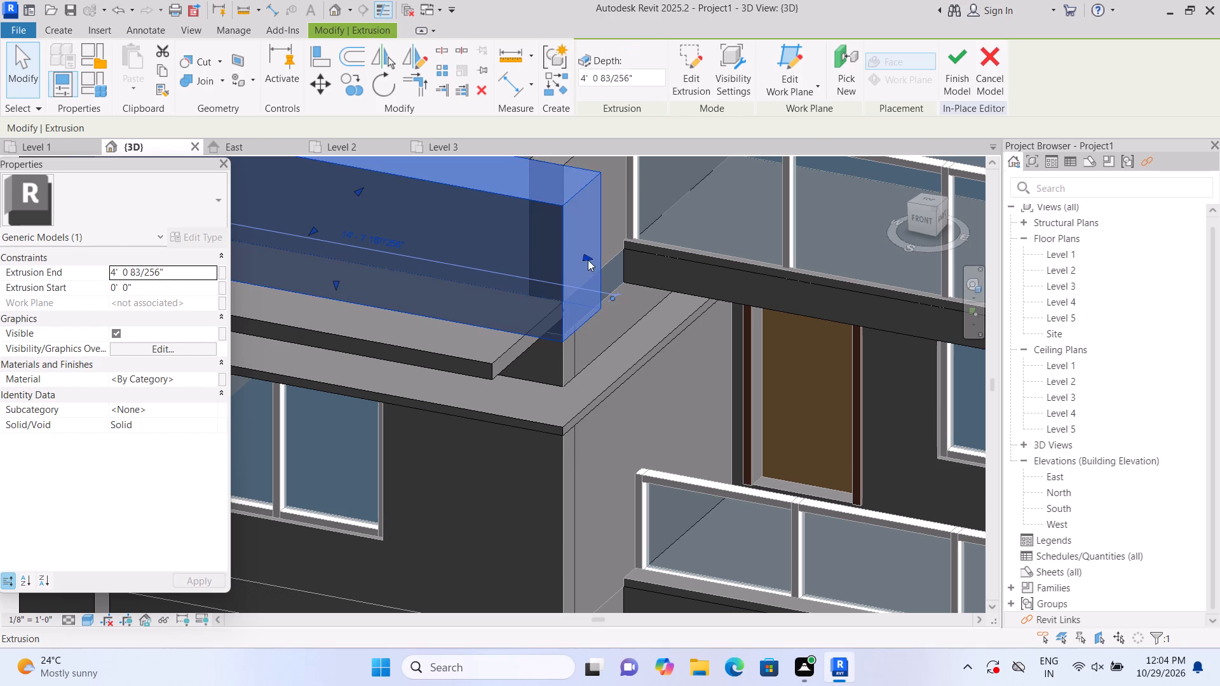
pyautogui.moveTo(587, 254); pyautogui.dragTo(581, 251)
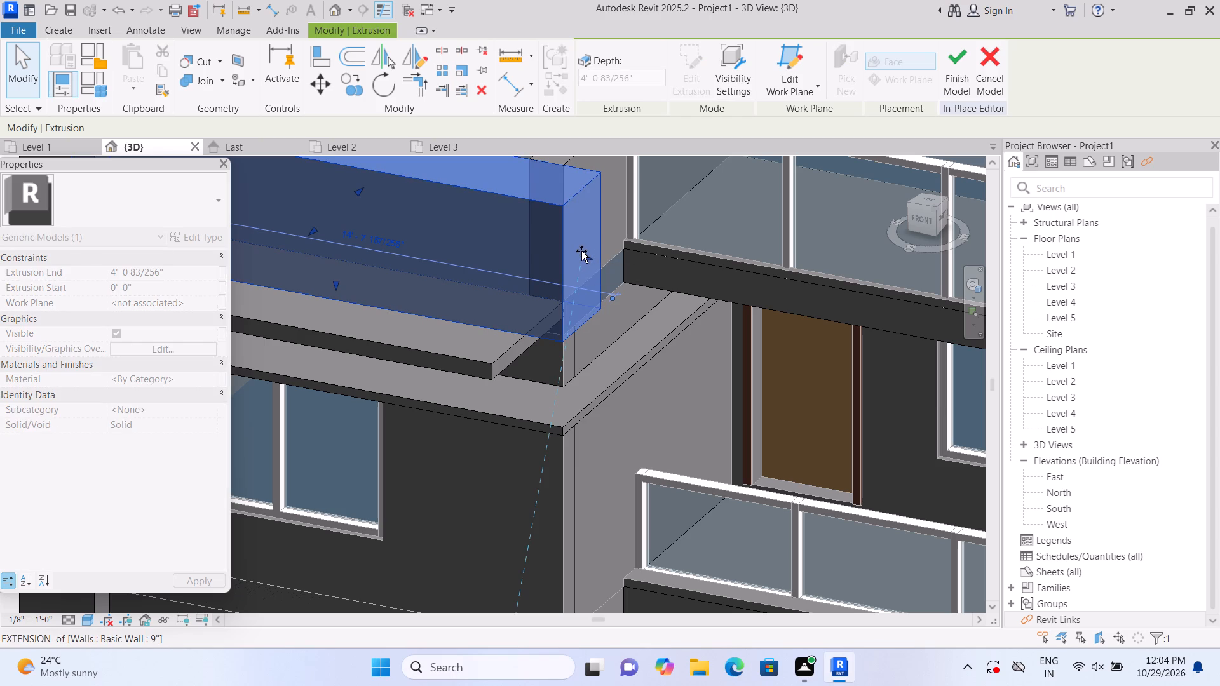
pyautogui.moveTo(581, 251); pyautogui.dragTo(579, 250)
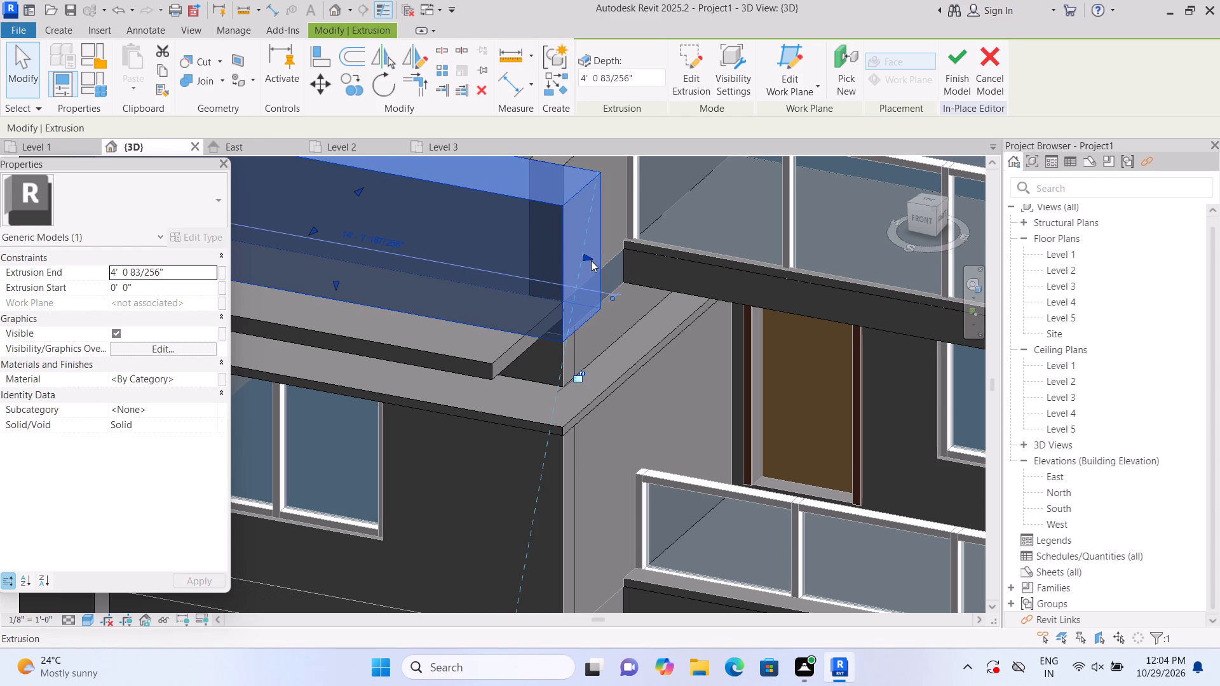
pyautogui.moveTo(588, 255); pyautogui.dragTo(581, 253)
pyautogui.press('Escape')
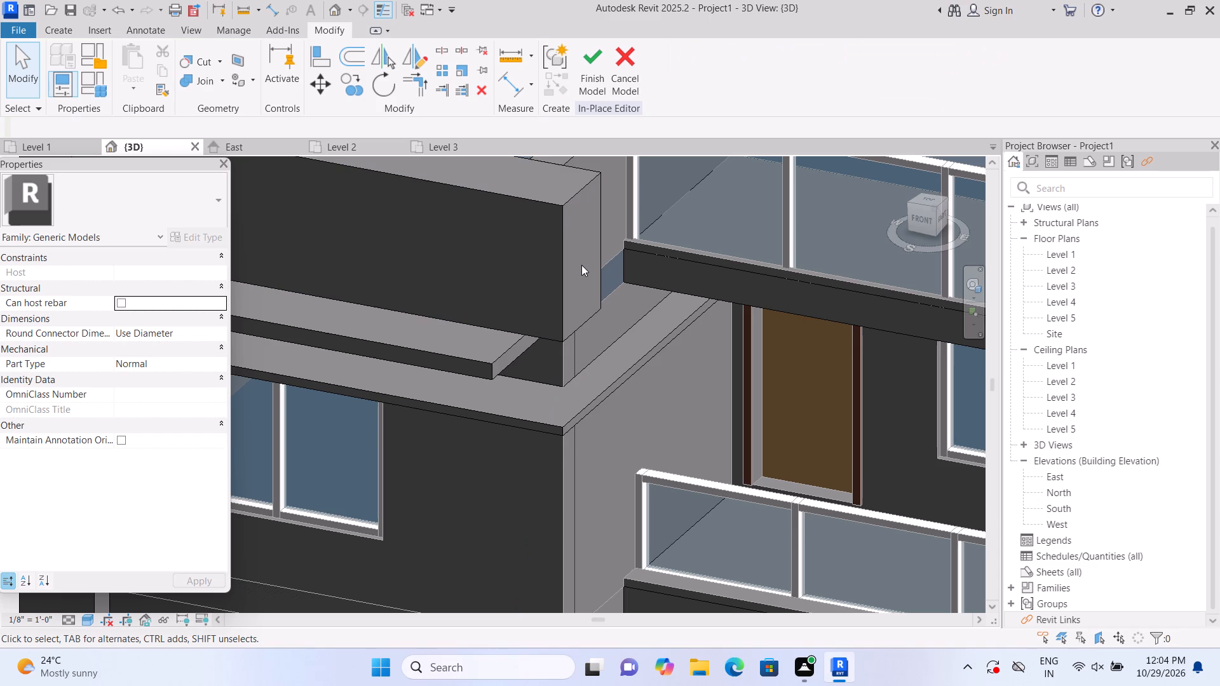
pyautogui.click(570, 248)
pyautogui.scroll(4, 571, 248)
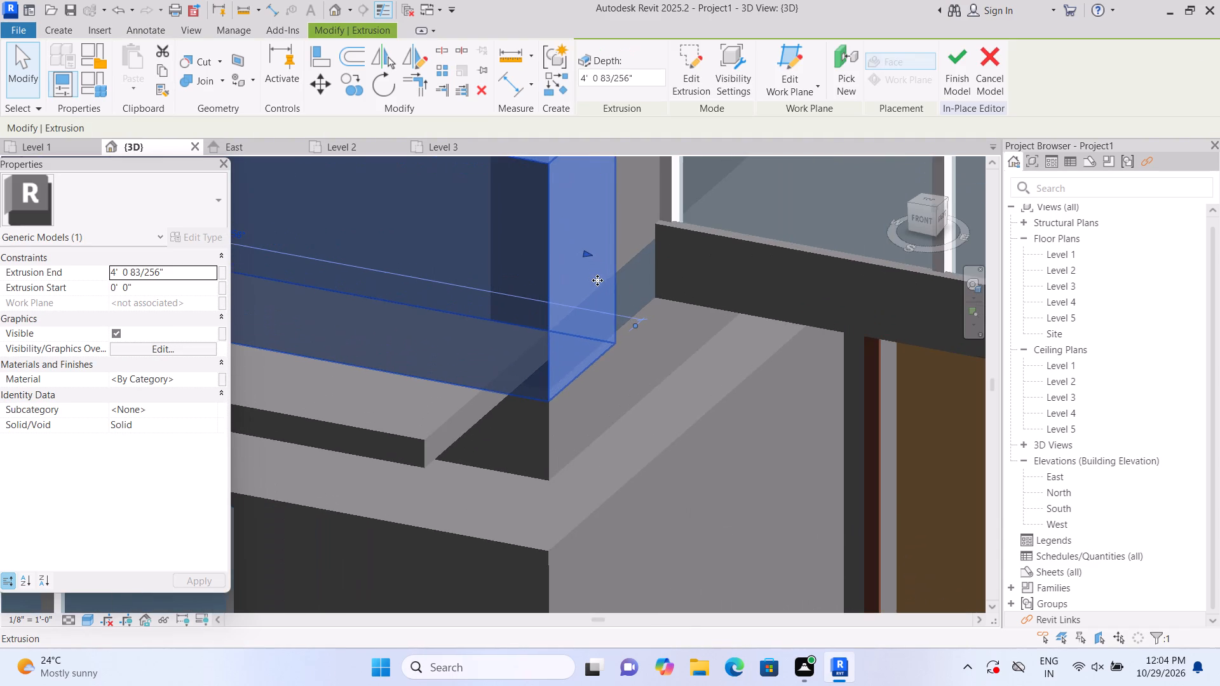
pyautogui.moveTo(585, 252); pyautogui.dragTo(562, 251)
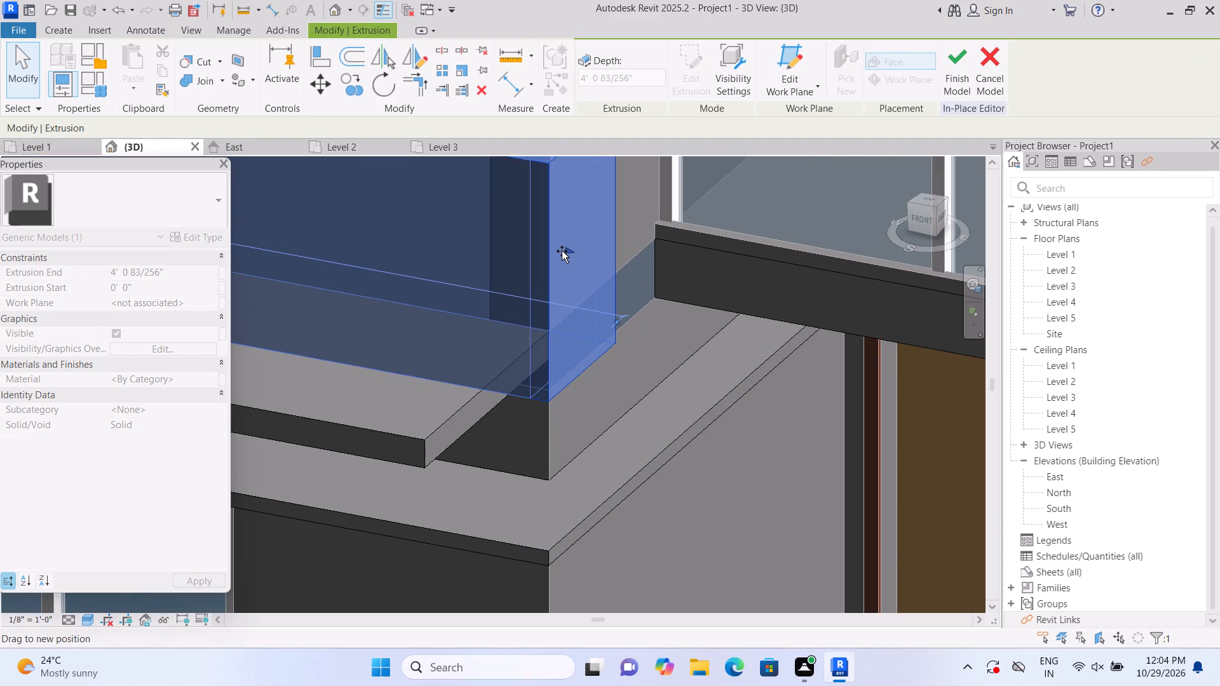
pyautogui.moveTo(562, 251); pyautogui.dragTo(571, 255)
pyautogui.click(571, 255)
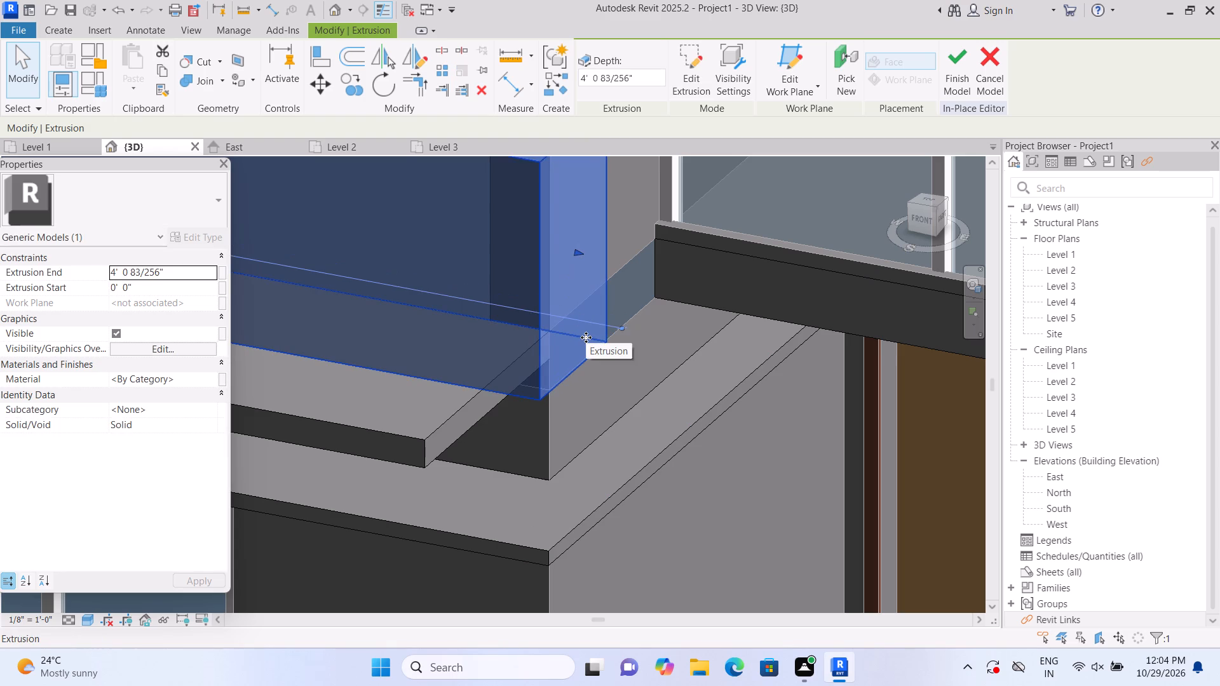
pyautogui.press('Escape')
# Extend the balcony-side end of the roof-edge band outward to the wall corner beneath the parapet block.
pyautogui.scroll(-6, 502, 425)
pyautogui.moveTo(545, 440); pyautogui.dragTo(666, 408, button='middle')
pyautogui.scroll(1, 663, 408)
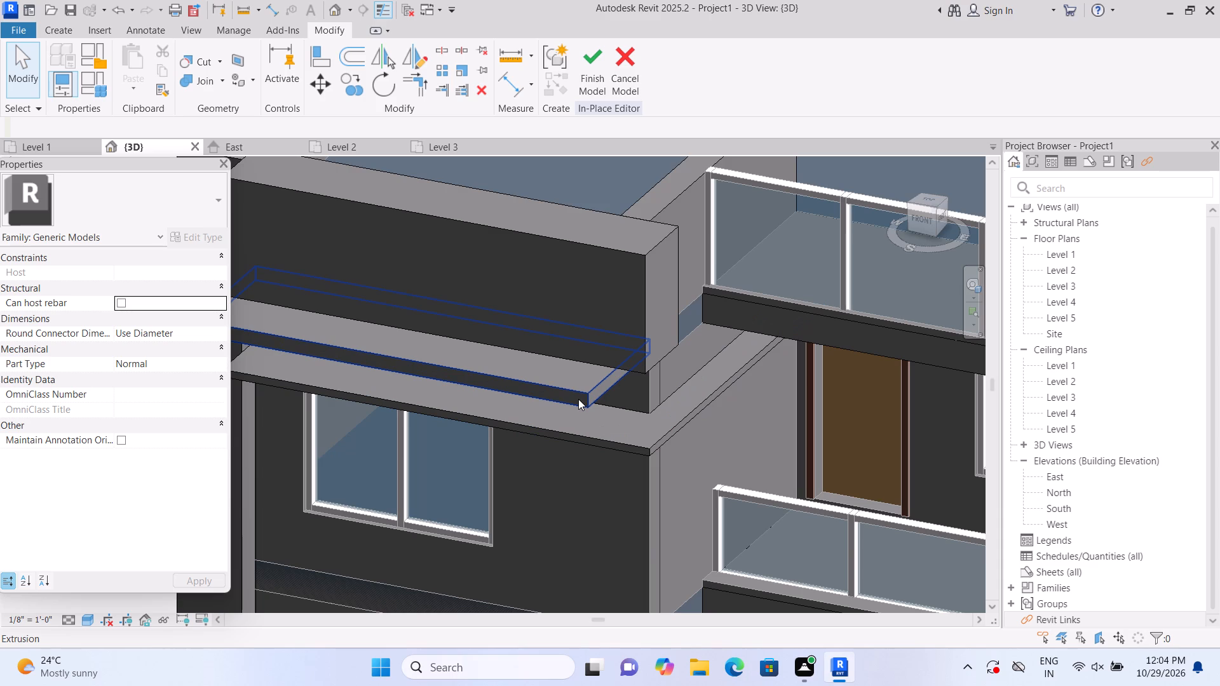
pyautogui.click(578, 399)
pyautogui.moveTo(625, 374); pyautogui.dragTo(639, 382)
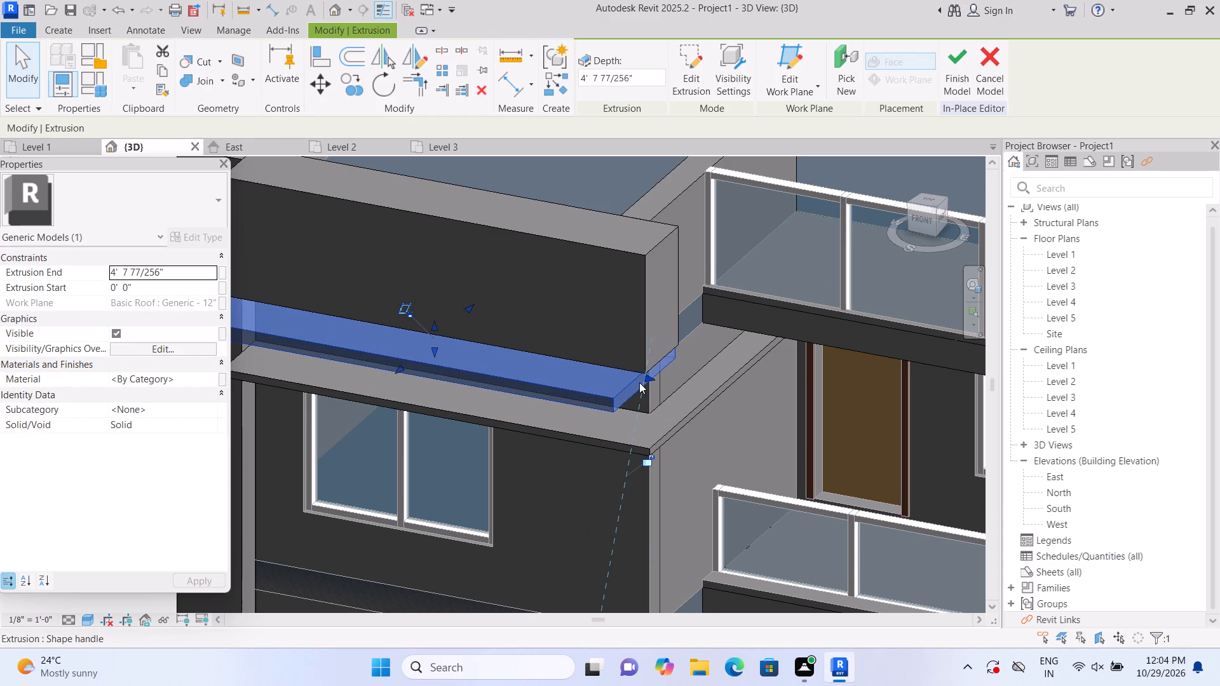
pyautogui.press('Escape')
# Pull the roof-edge band's front face back toward the facade, to an extrusion end of about 3' 11".
pyautogui.scroll(-5, 639, 382)
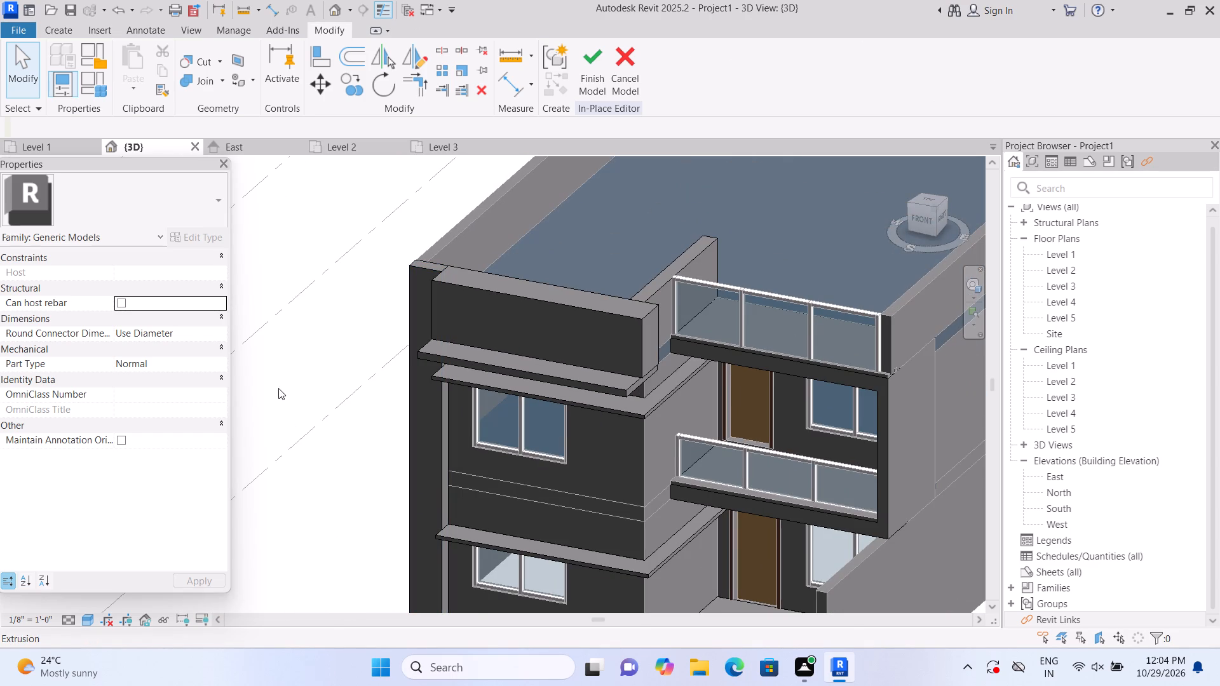
pyautogui.scroll(-1, 259, 307)
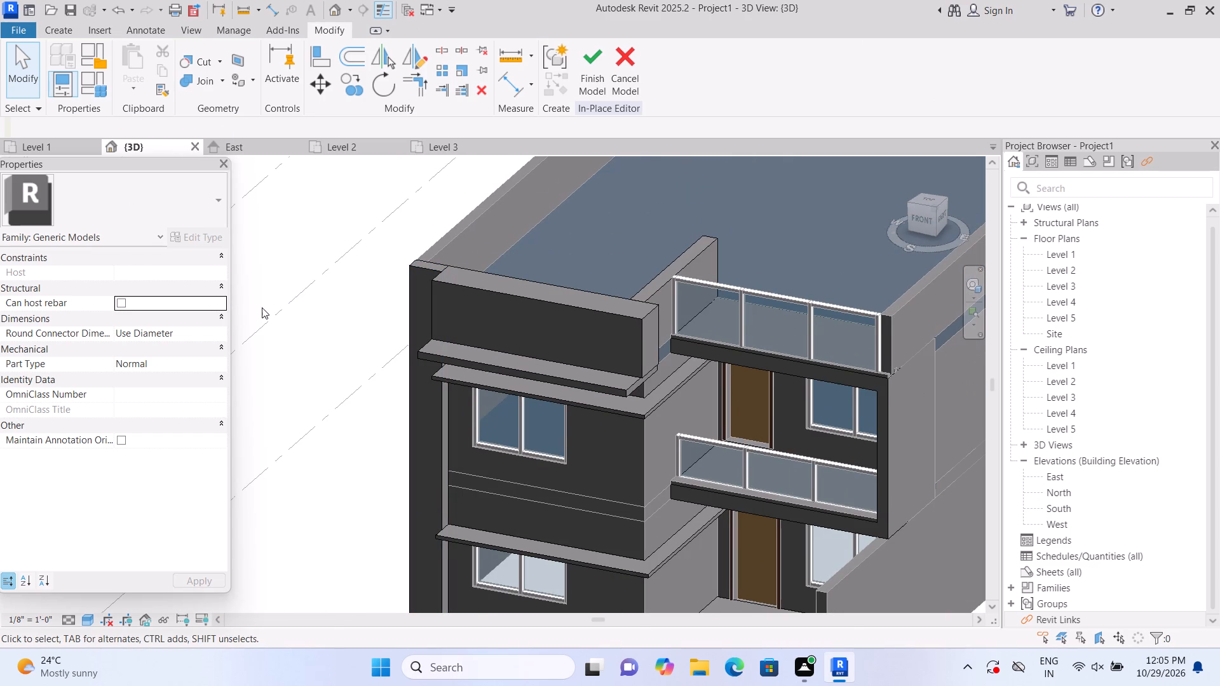
pyautogui.moveTo(292, 430); pyautogui.dragTo(314, 344, button='middle')
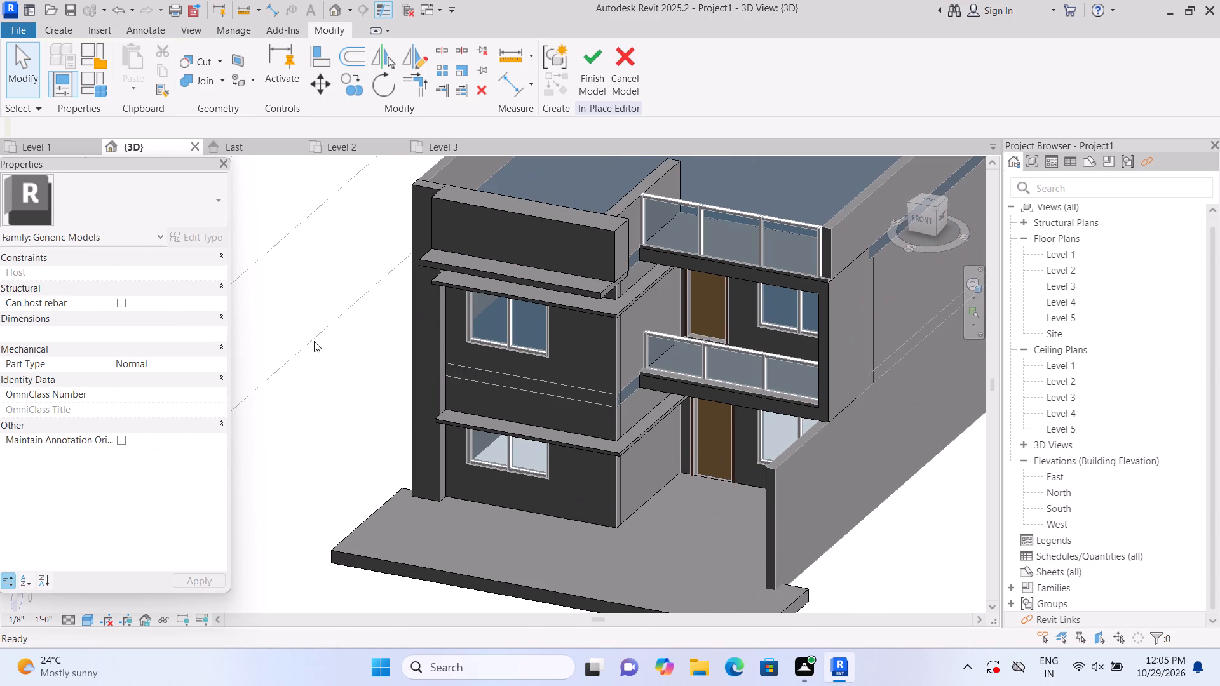
pyautogui.scroll(1, 461, 281)
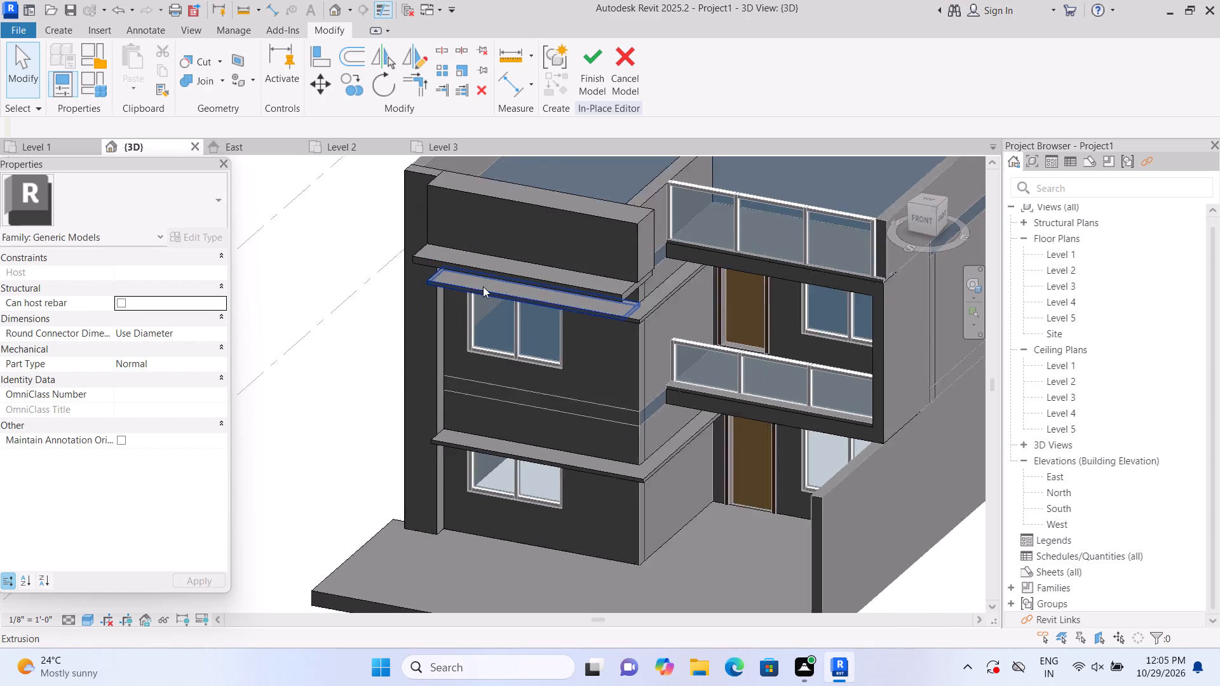
pyautogui.scroll(1, 483, 286)
pyautogui.click(583, 279)
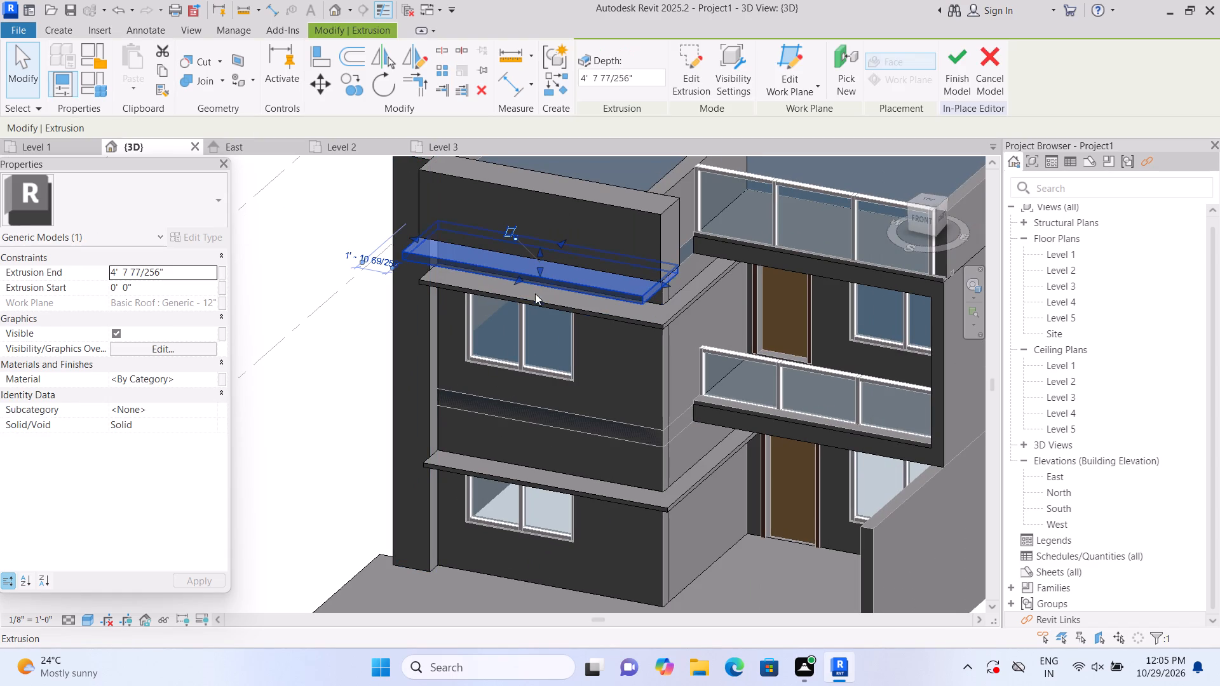
pyautogui.moveTo(517, 279); pyautogui.dragTo(522, 278)
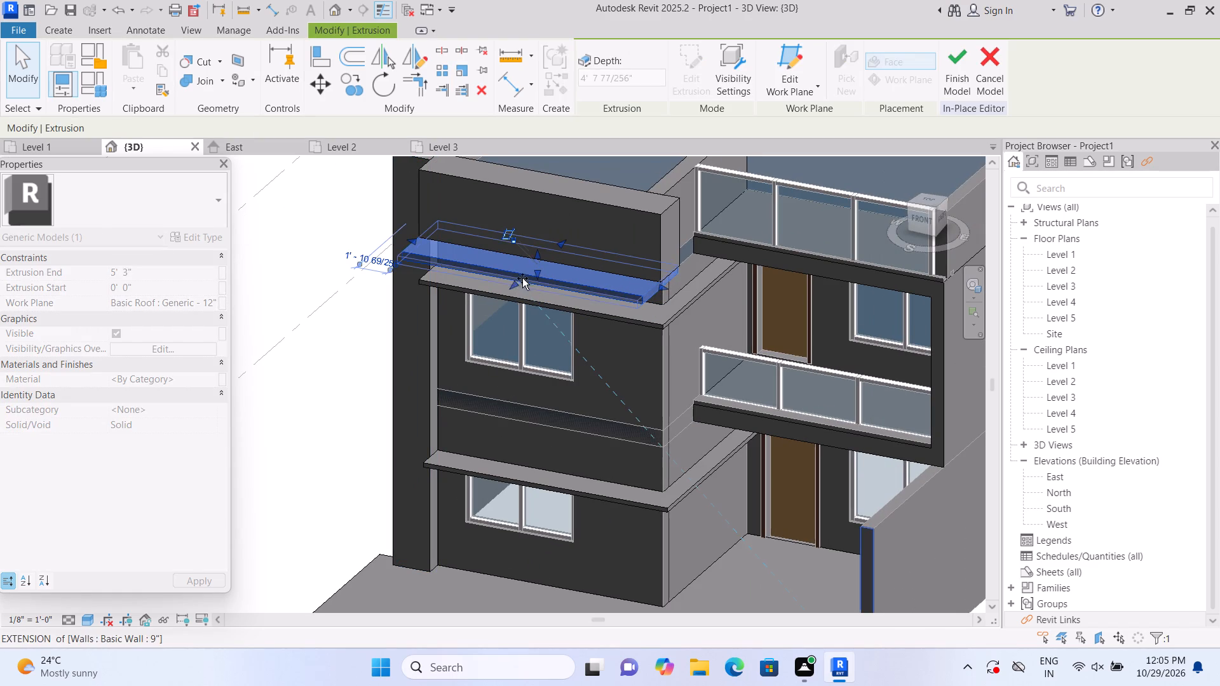
pyautogui.moveTo(522, 278); pyautogui.dragTo(528, 274)
pyautogui.click(528, 274)
pyautogui.click(334, 361)
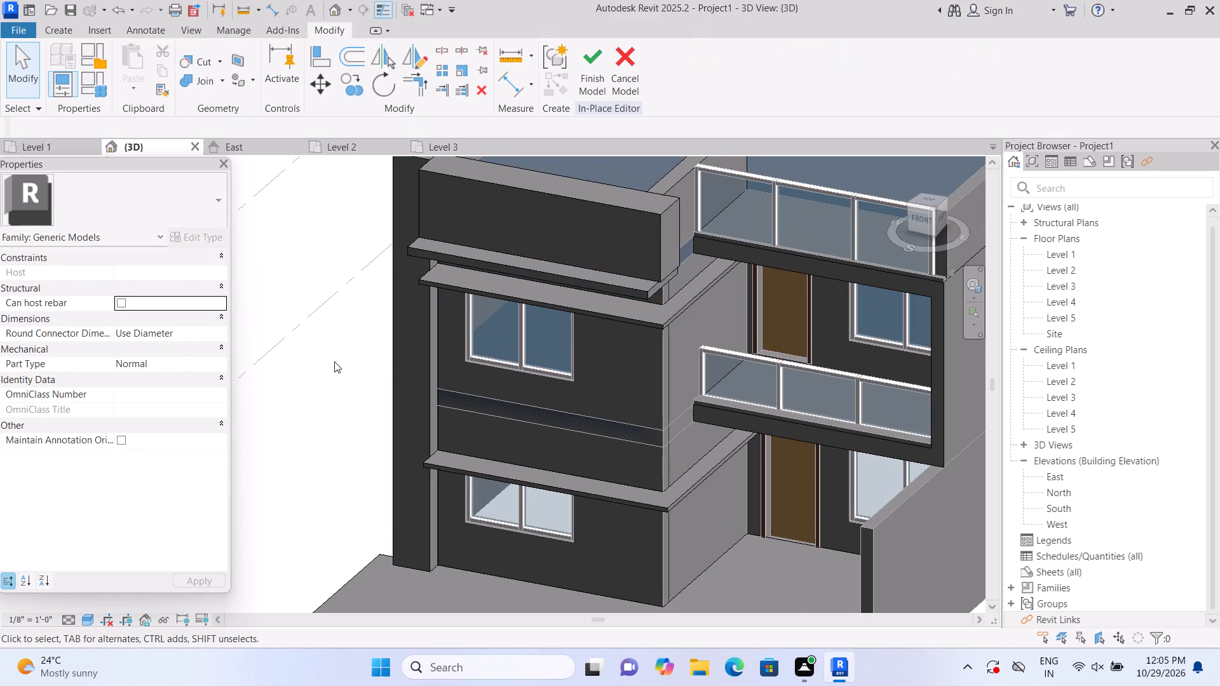
# Bring the roof-edge band's rear face forward to make the band about 1' 5 1/2" deep.
pyautogui.click(593, 295)
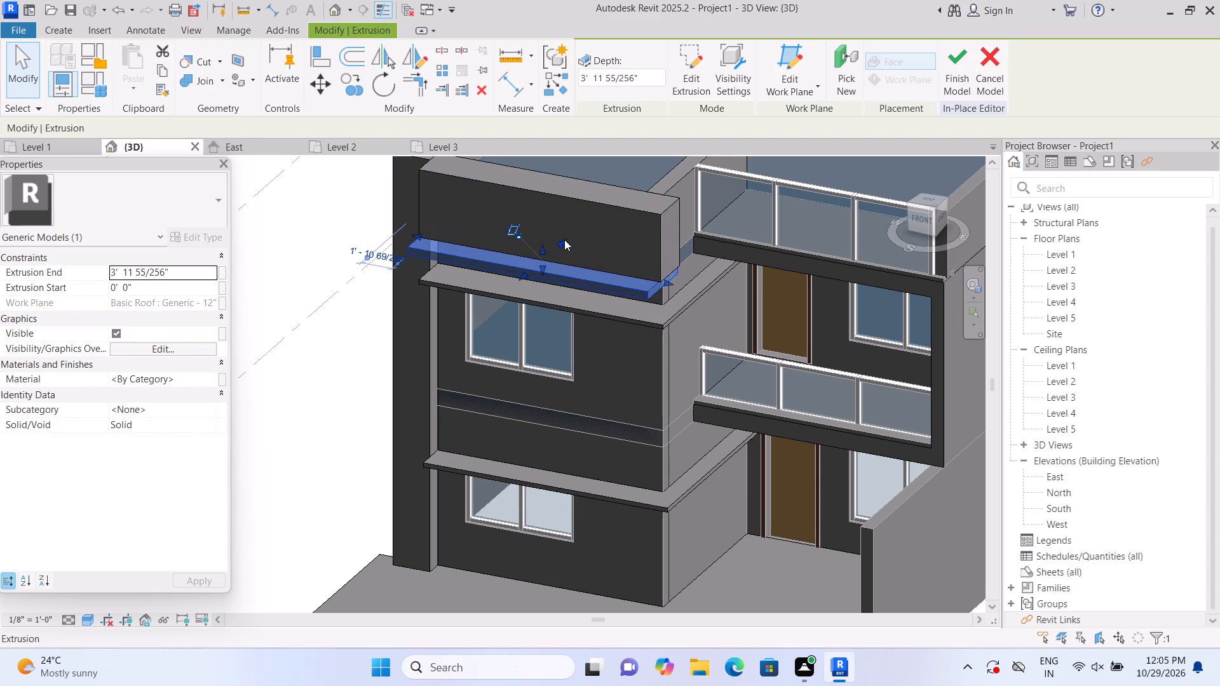
pyautogui.moveTo(564, 239); pyautogui.dragTo(539, 264)
pyautogui.click(539, 264)
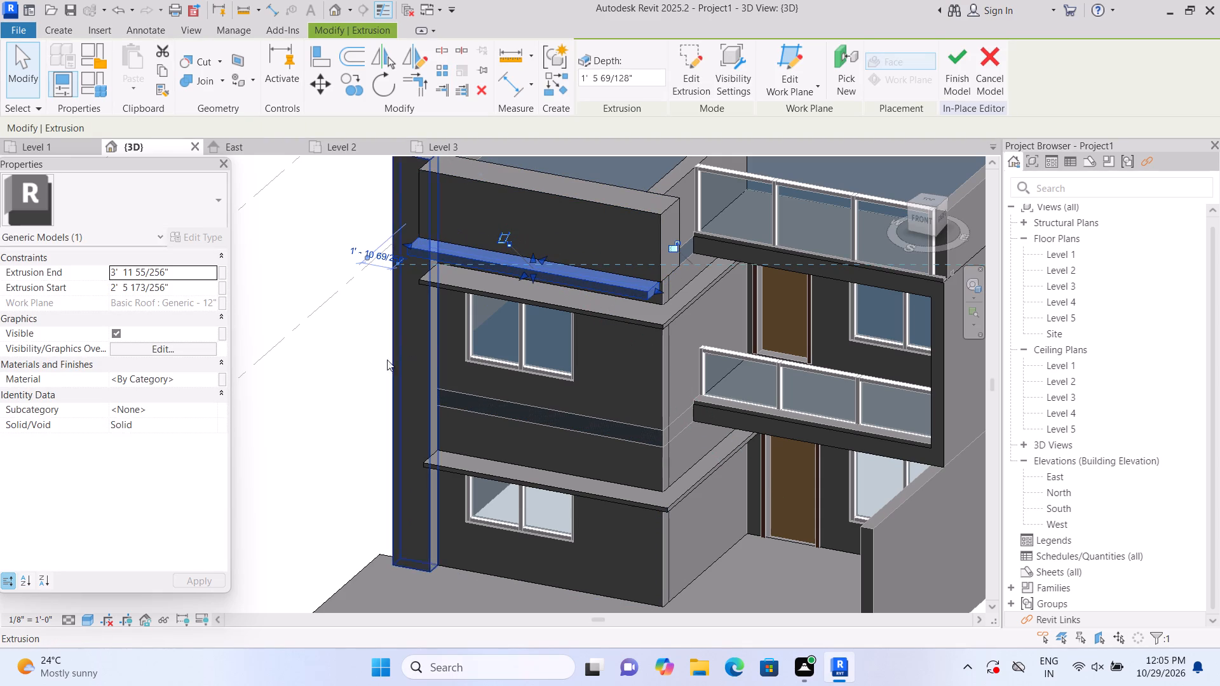
pyautogui.click(353, 379)
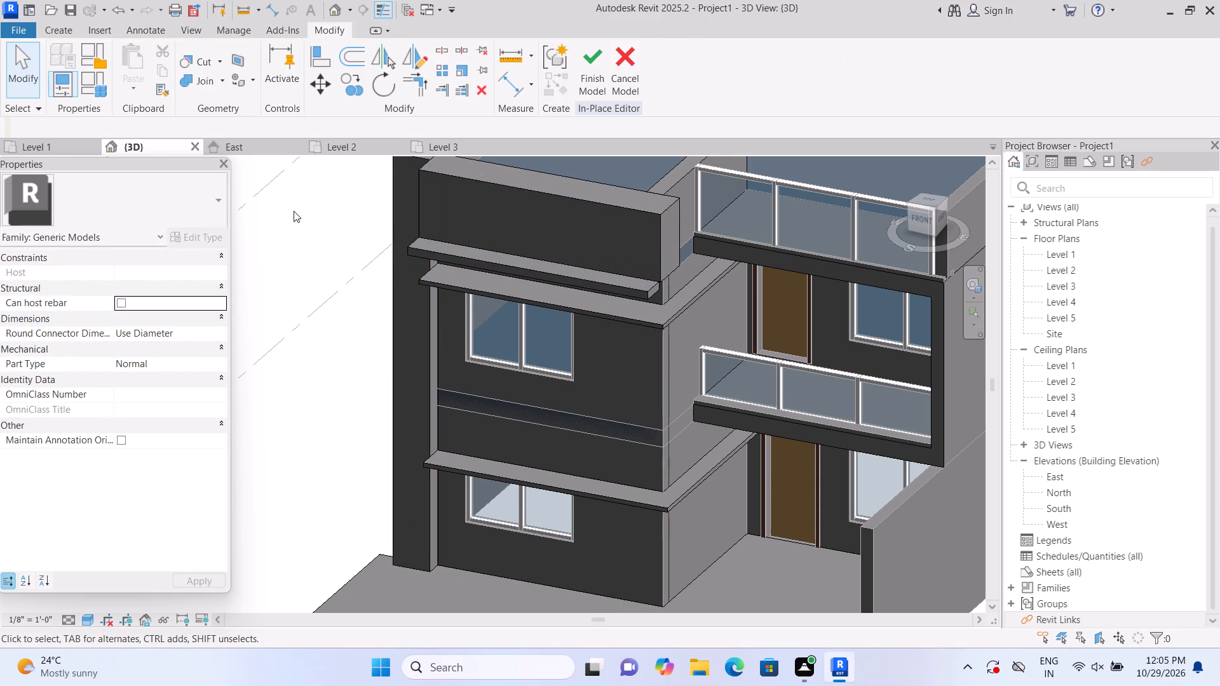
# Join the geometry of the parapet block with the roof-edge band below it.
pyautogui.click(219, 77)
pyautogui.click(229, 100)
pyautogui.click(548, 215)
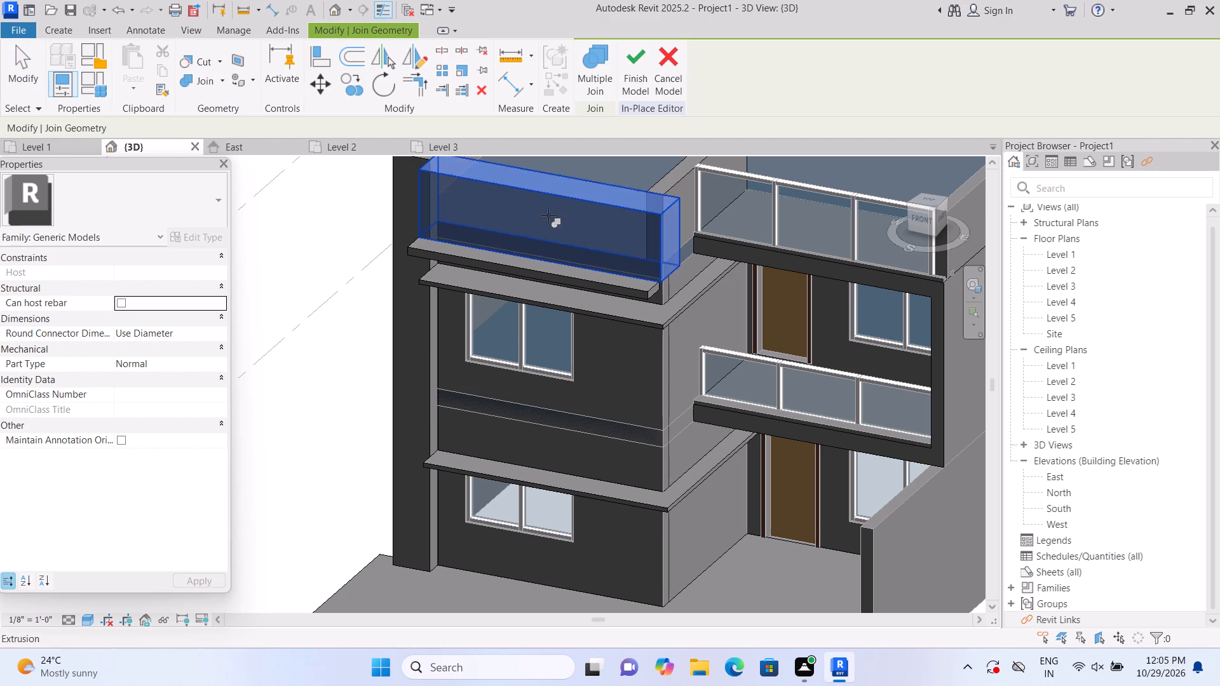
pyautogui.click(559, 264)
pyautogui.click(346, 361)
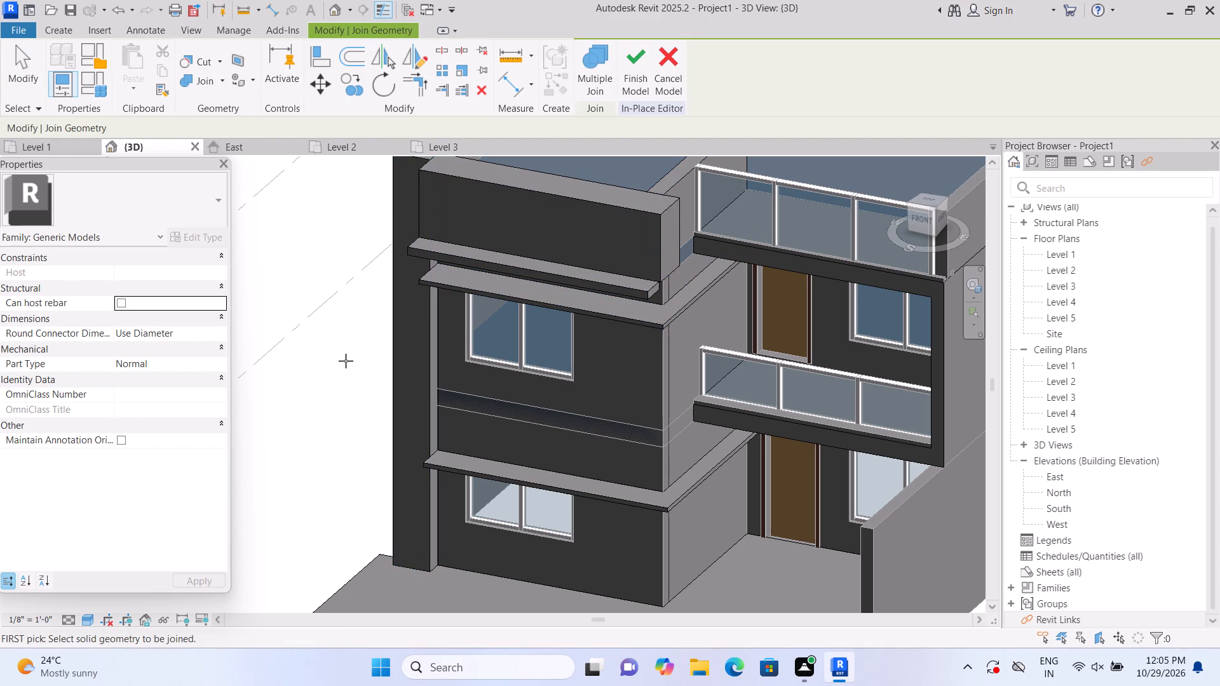
# Delete the parapet block extrusion above the roof-edge band.
pyautogui.scroll(-2, 346, 361)
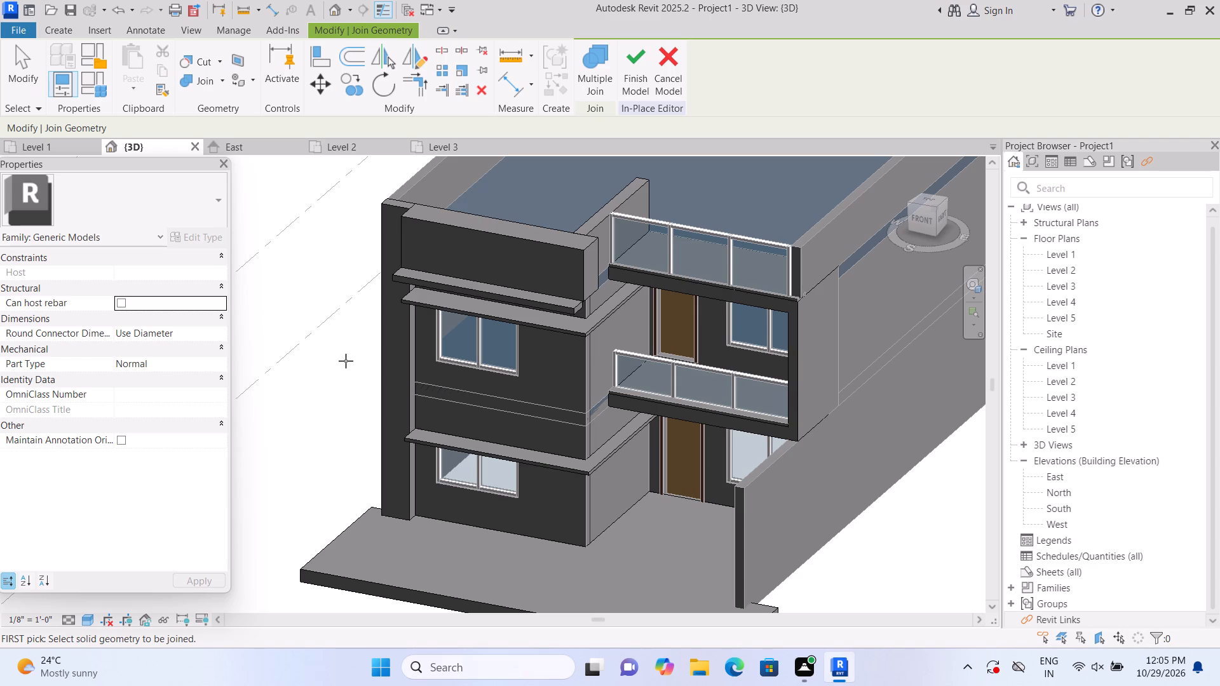
pyautogui.keyDown('shift'); pyautogui.moveTo(346, 375); pyautogui.dragTo(372, 301, button='middle'); pyautogui.keyUp('shift')
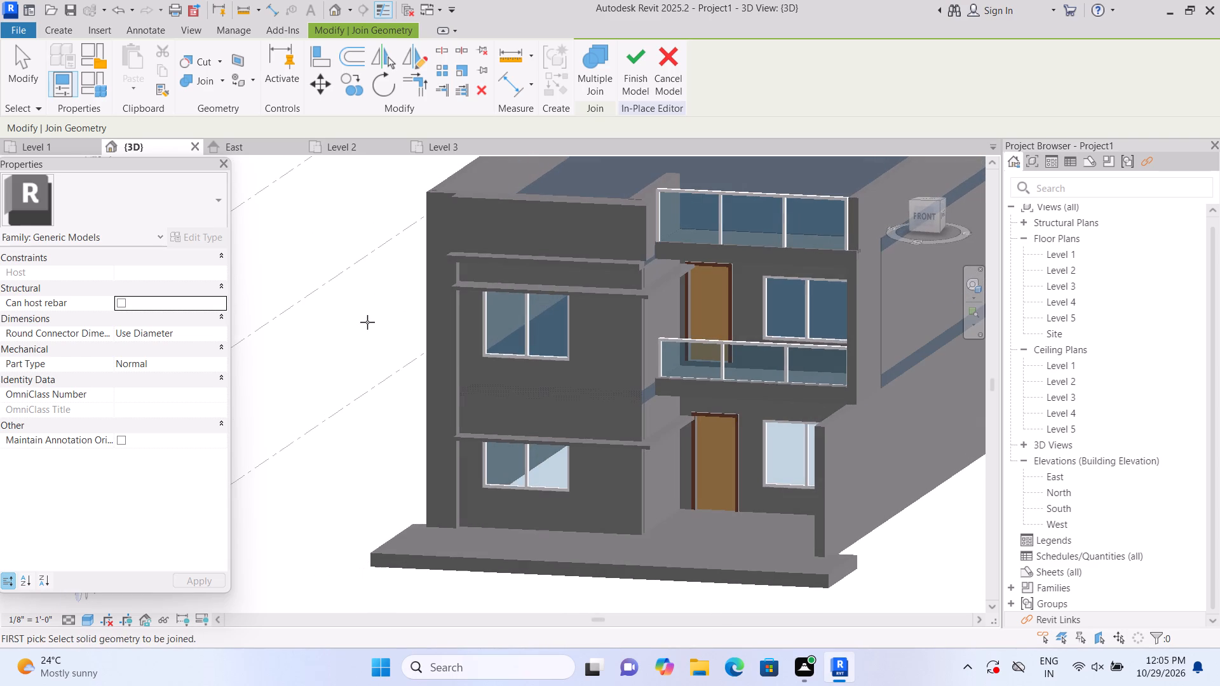
pyautogui.scroll(1, 415, 296)
pyautogui.click(574, 237)
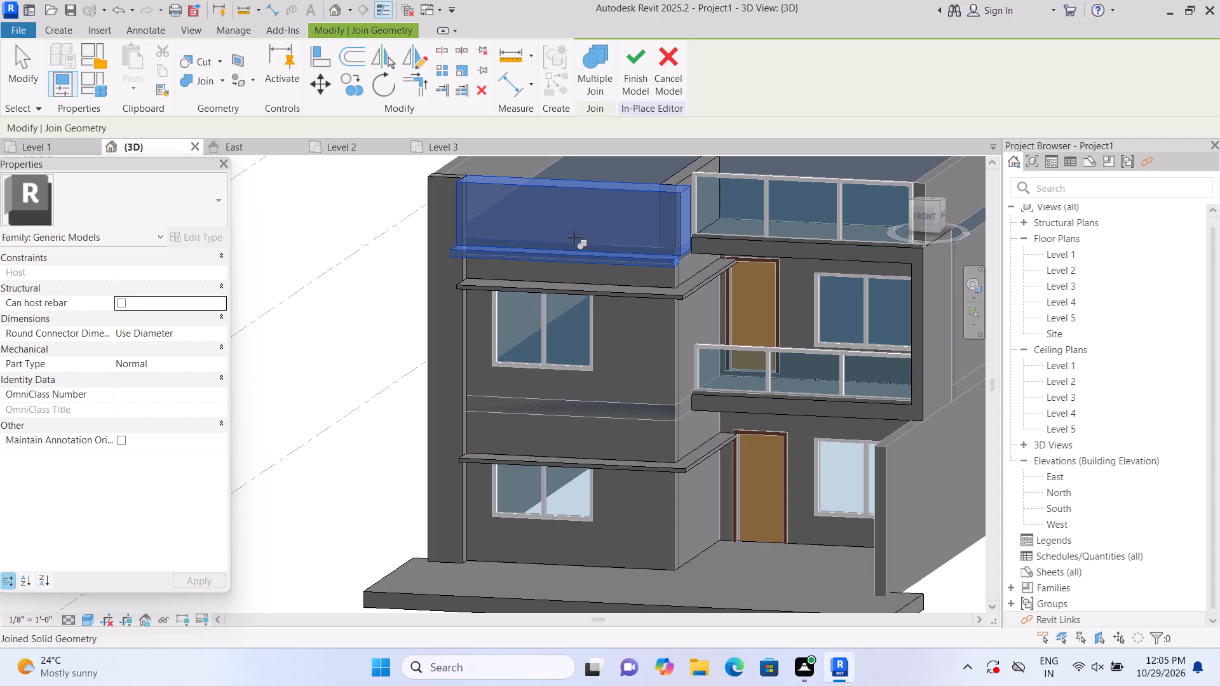
pyautogui.press('Delete')
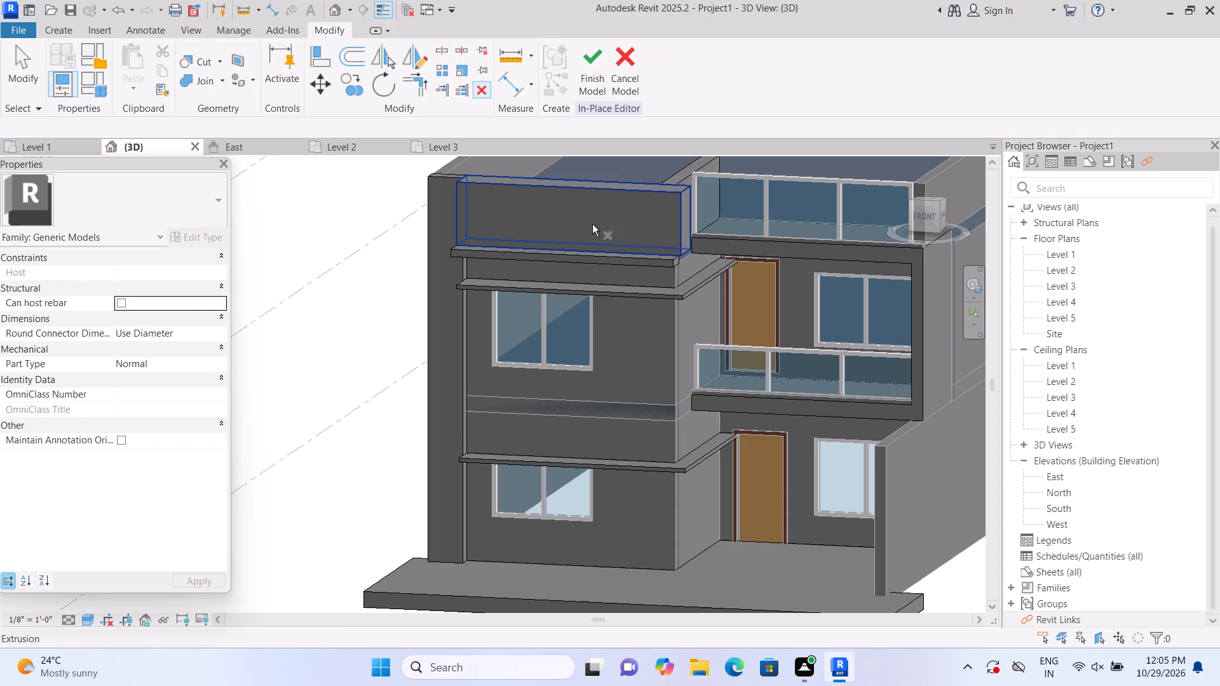
pyautogui.doubleClick(592, 224)
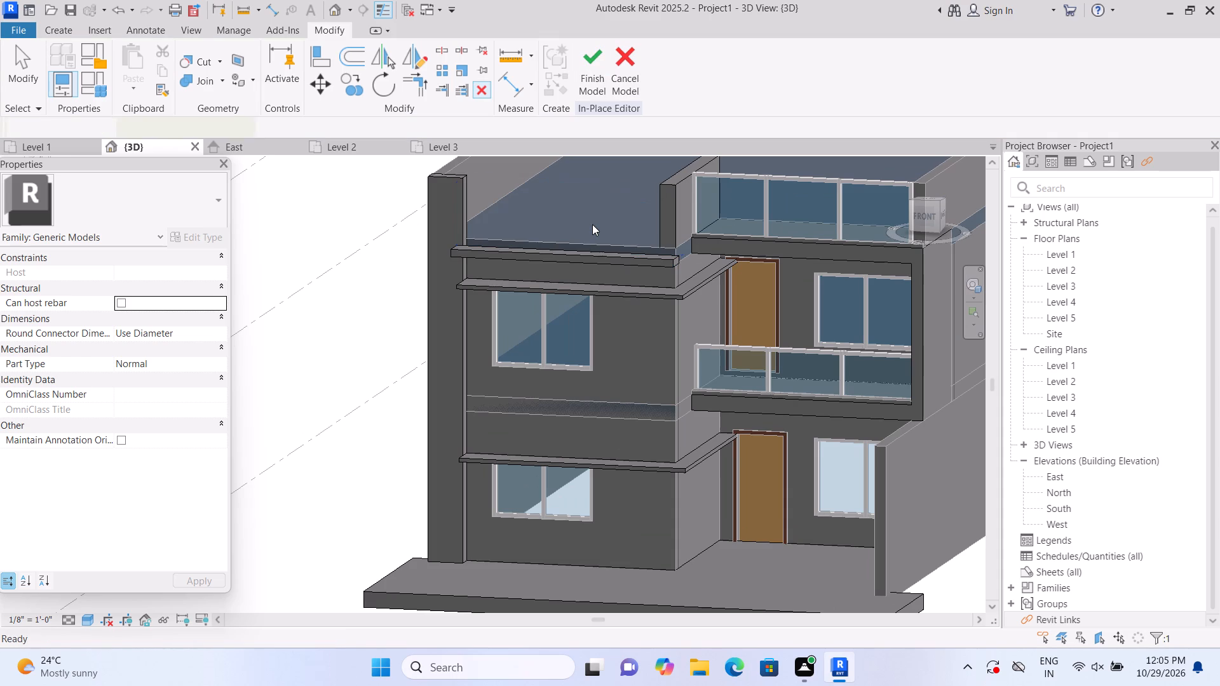
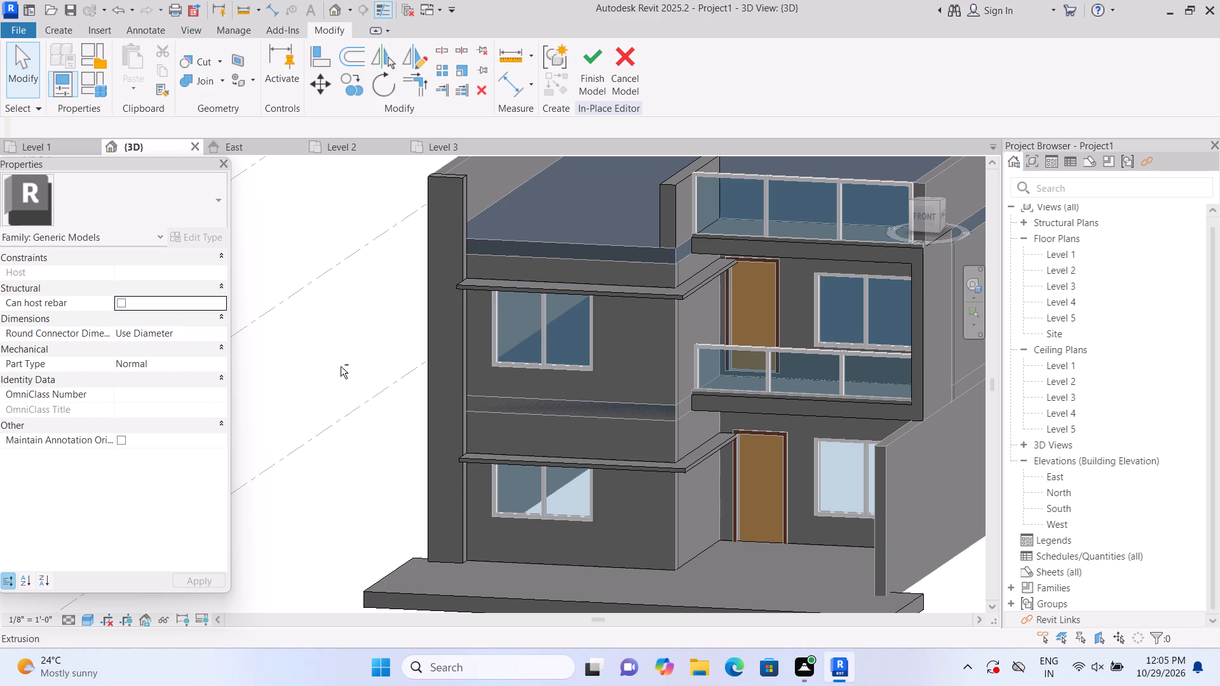
# Lower the top of the tall corner column extrusion, on the window side of the facade, to roof slab level.
pyautogui.keyDown('shift'); pyautogui.moveTo(339, 367); pyautogui.dragTo(287, 386, button='middle'); pyautogui.keyUp('shift')
pyautogui.scroll(-1, 334, 384)
pyautogui.keyDown('shift'); pyautogui.moveTo(906, 472); pyautogui.dragTo(804, 522, button='middle'); pyautogui.keyUp('shift')
pyautogui.moveTo(681, 228); pyautogui.dragTo(587, 652, button='middle')
pyautogui.scroll(2, 567, 341)
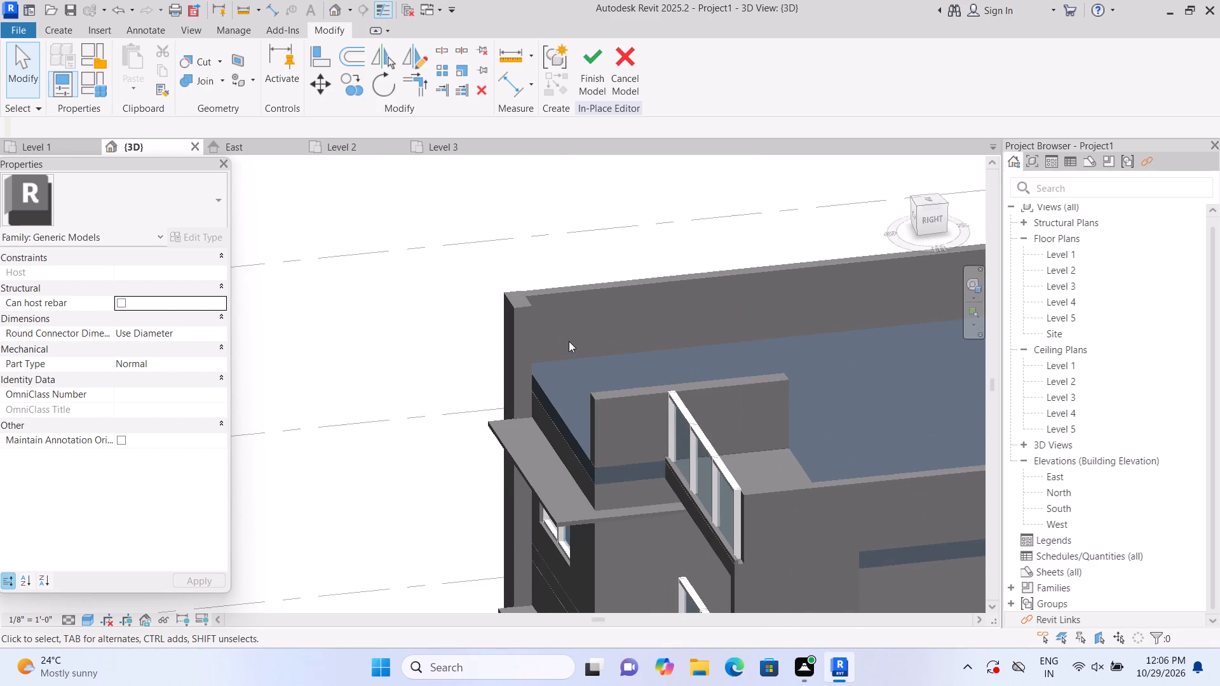
pyautogui.scroll(3, 569, 341)
pyautogui.scroll(1, 513, 345)
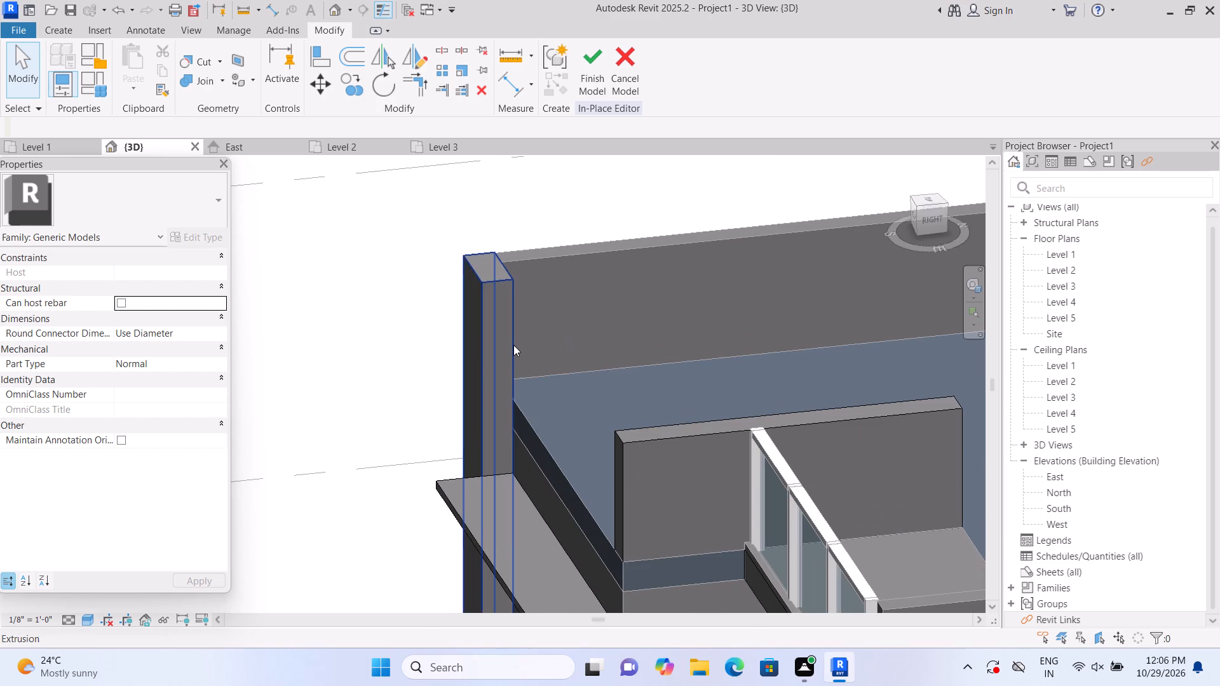
pyautogui.click(513, 345)
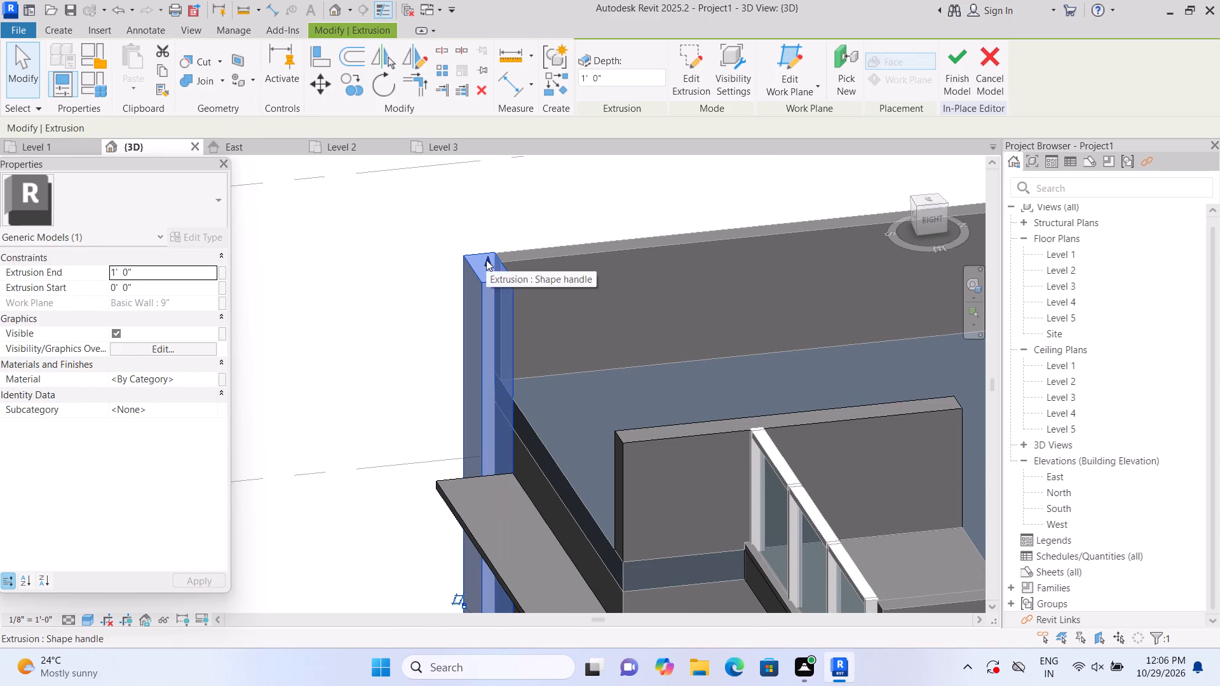
pyautogui.moveTo(486, 260); pyautogui.dragTo(492, 392)
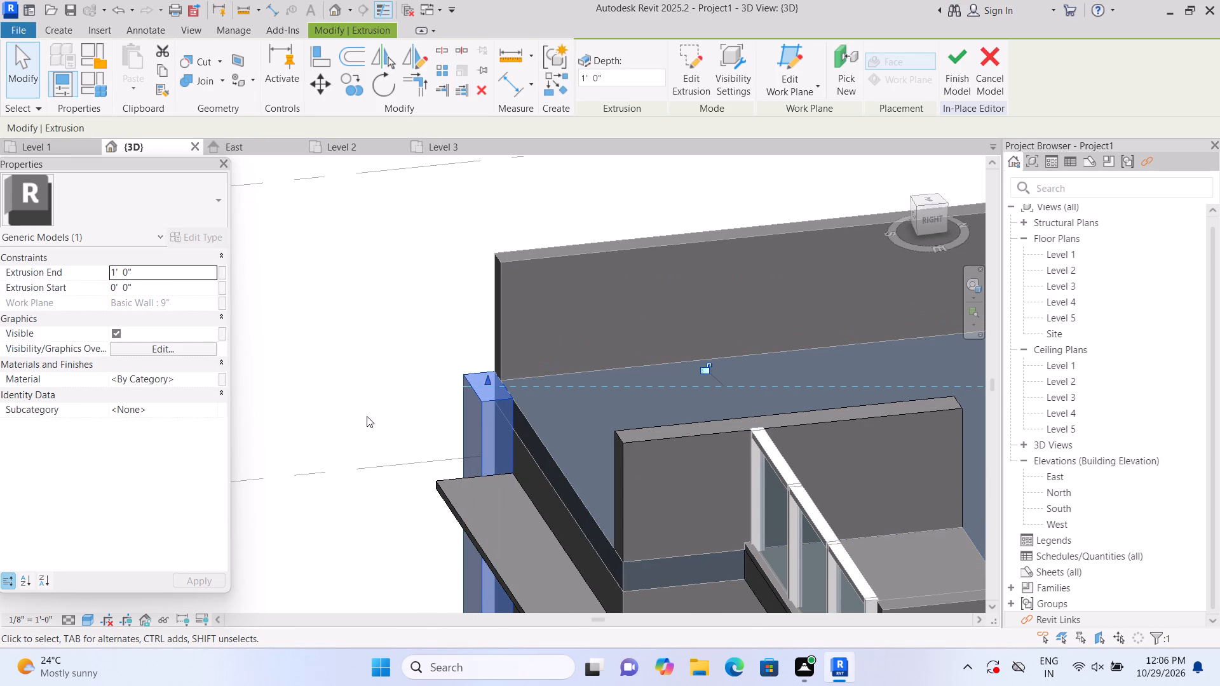
pyautogui.click(367, 416)
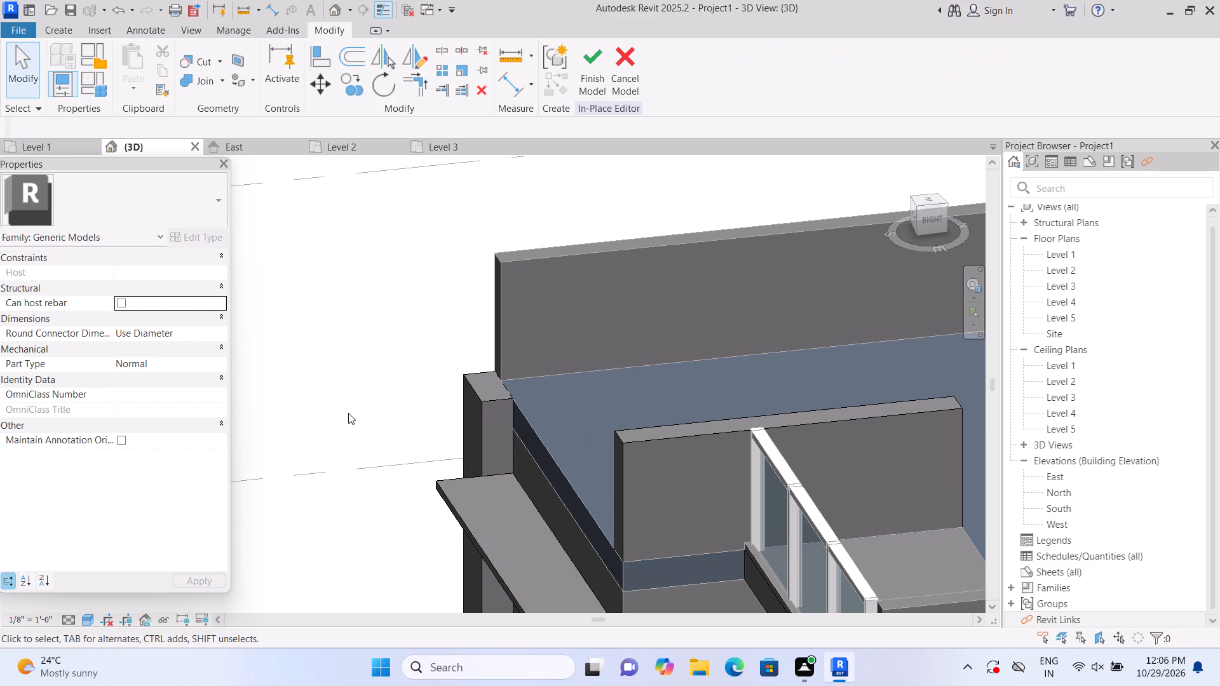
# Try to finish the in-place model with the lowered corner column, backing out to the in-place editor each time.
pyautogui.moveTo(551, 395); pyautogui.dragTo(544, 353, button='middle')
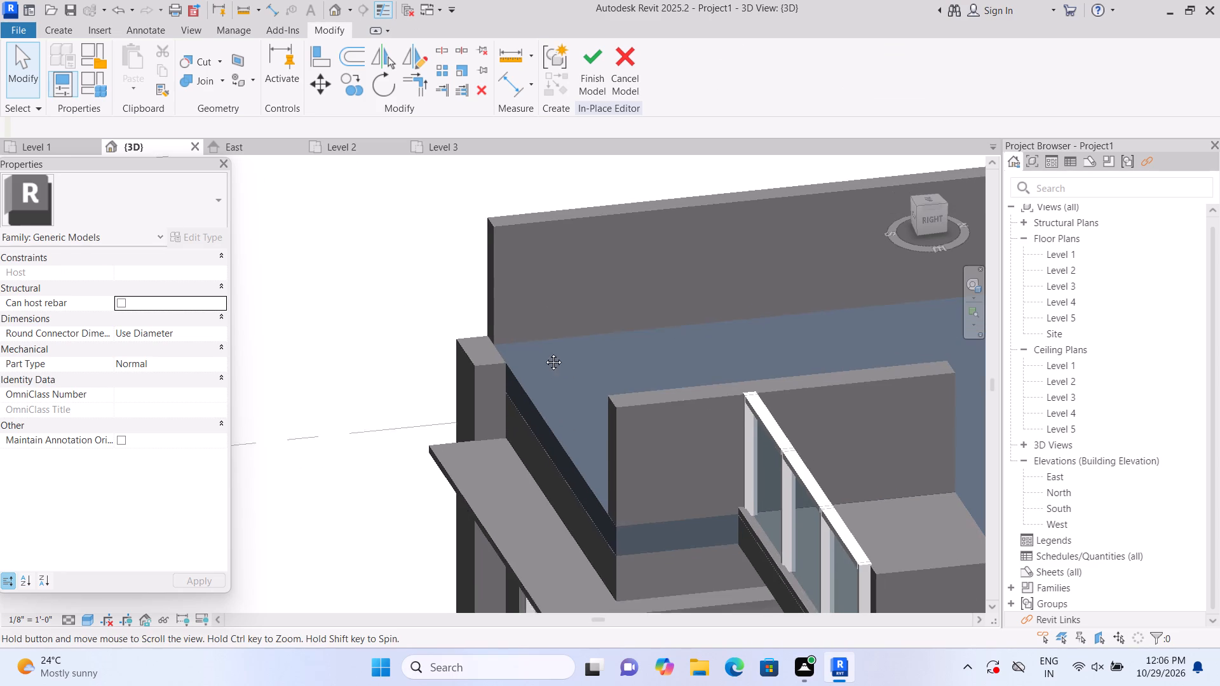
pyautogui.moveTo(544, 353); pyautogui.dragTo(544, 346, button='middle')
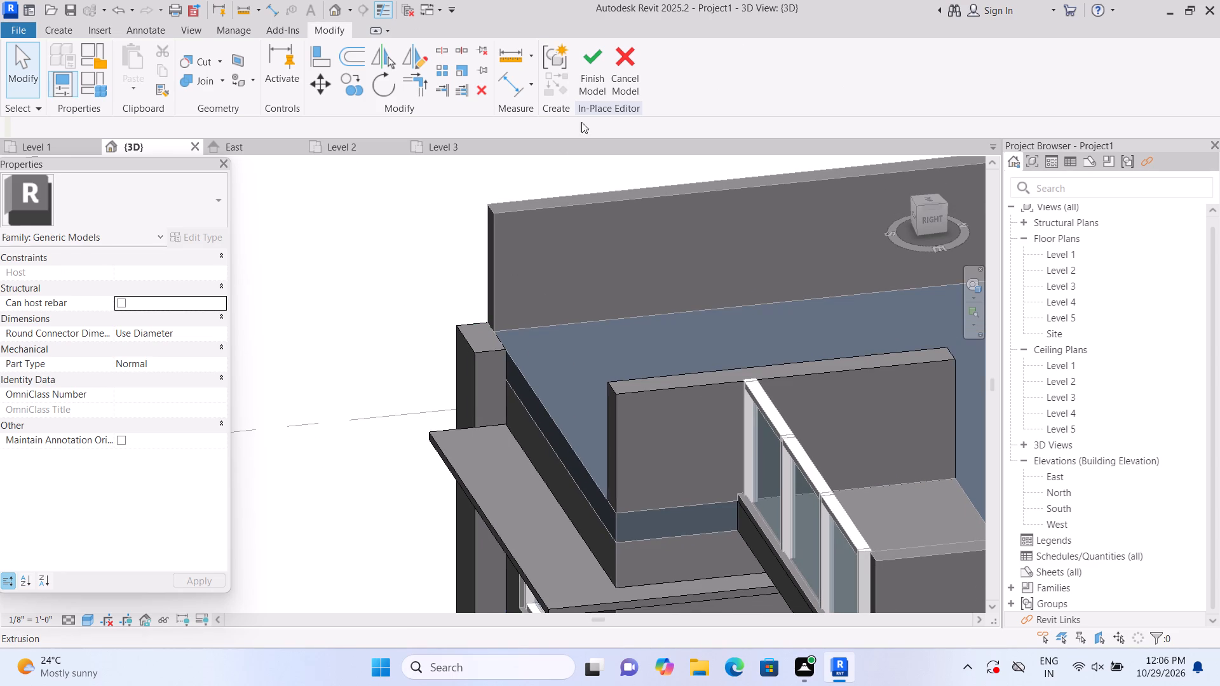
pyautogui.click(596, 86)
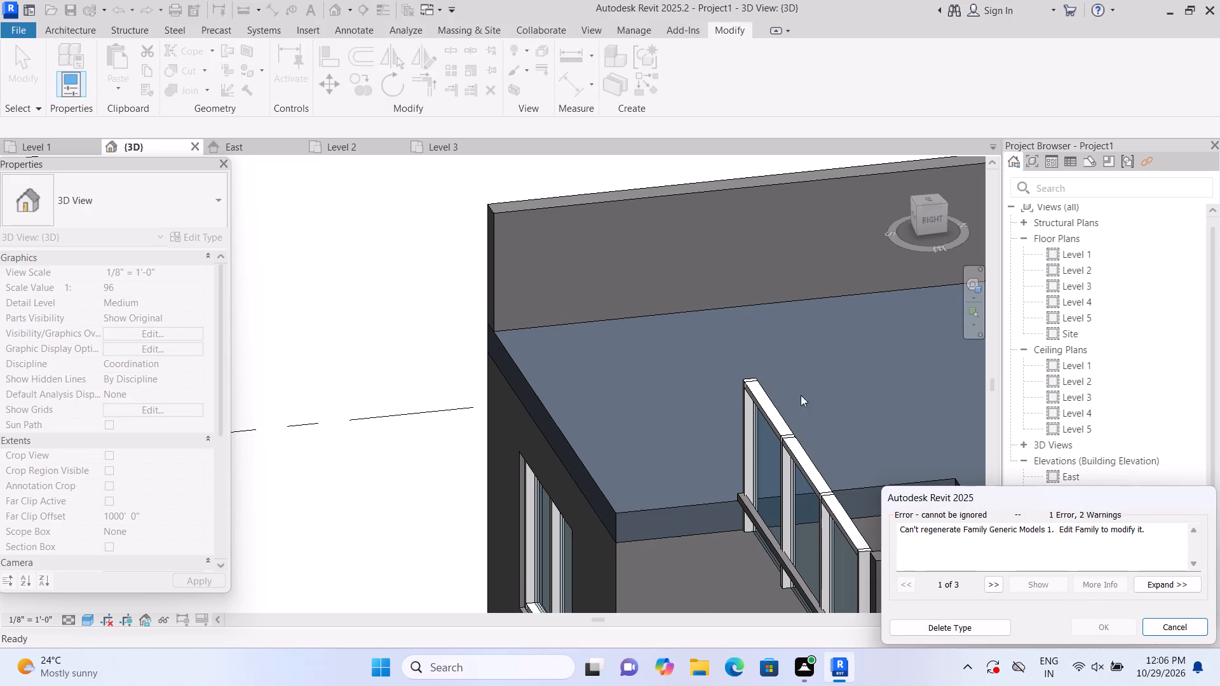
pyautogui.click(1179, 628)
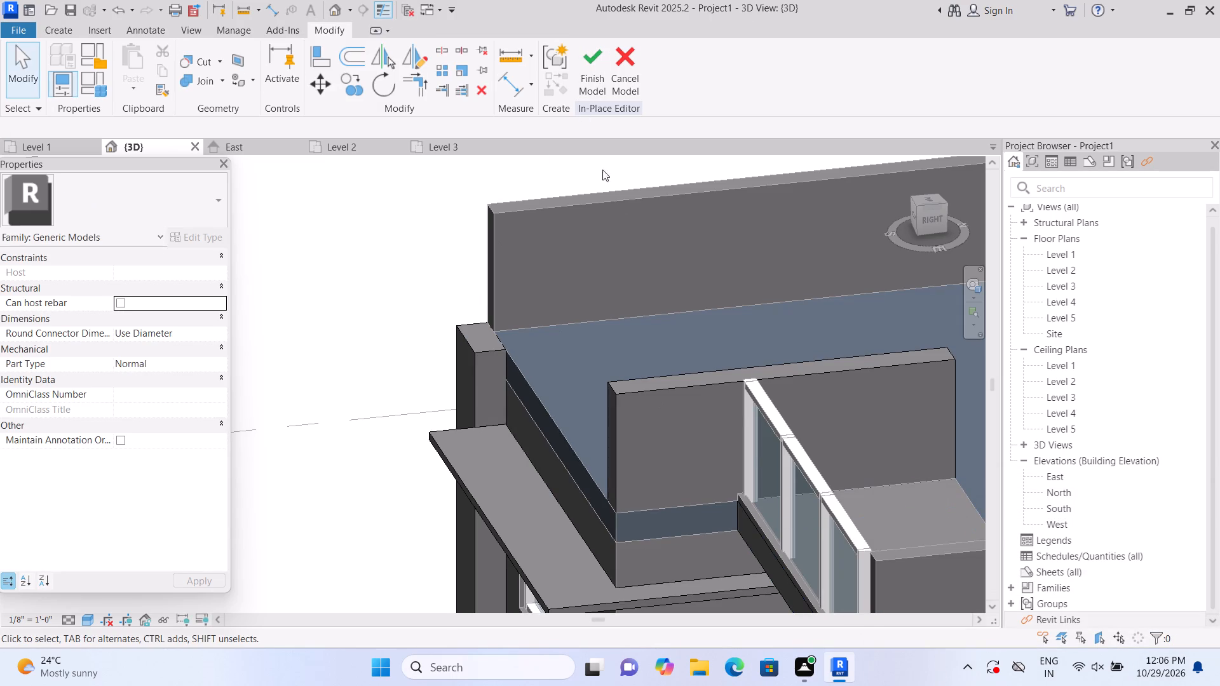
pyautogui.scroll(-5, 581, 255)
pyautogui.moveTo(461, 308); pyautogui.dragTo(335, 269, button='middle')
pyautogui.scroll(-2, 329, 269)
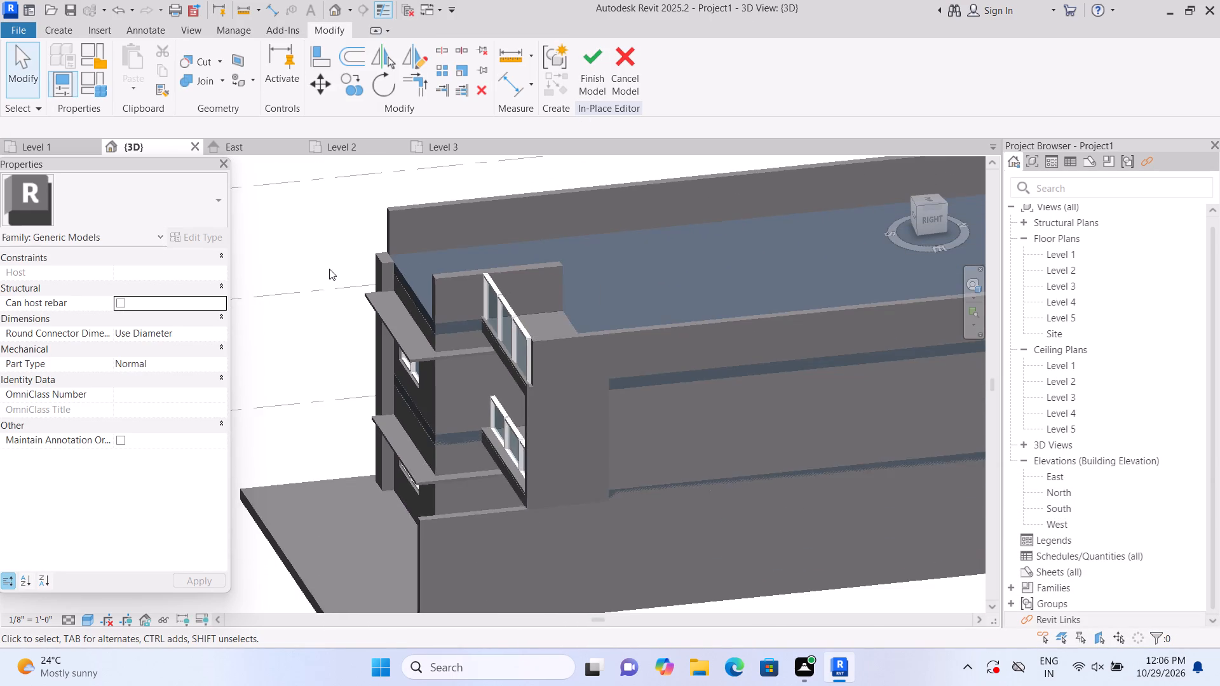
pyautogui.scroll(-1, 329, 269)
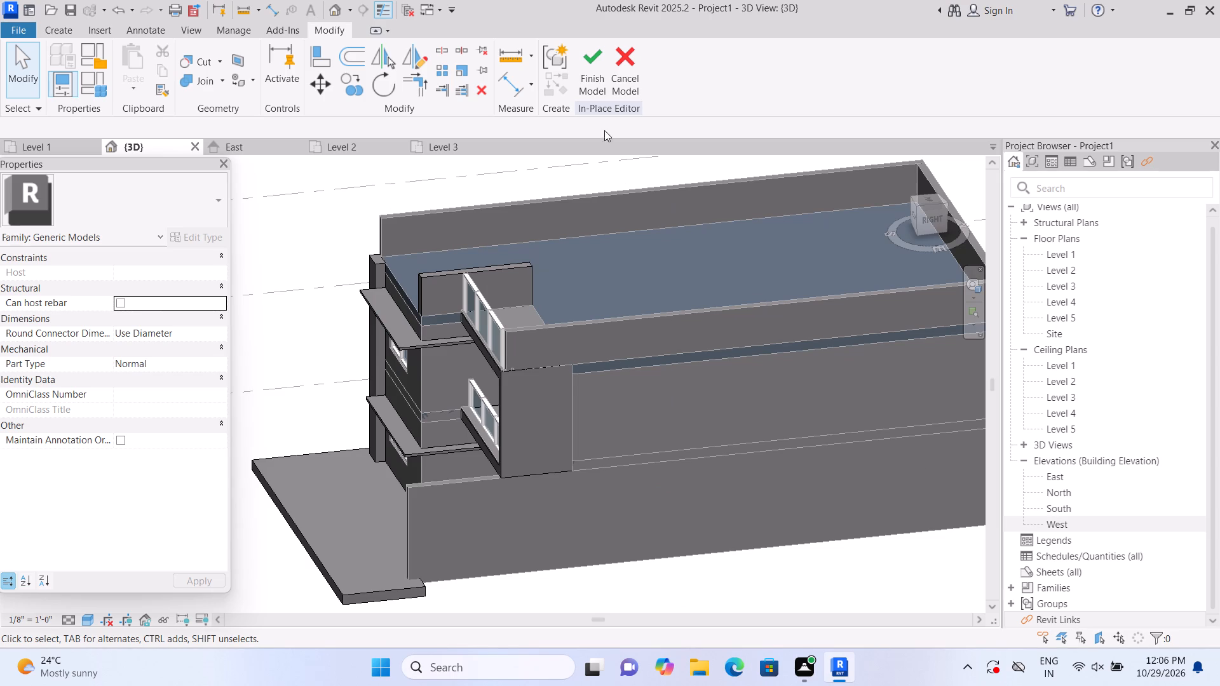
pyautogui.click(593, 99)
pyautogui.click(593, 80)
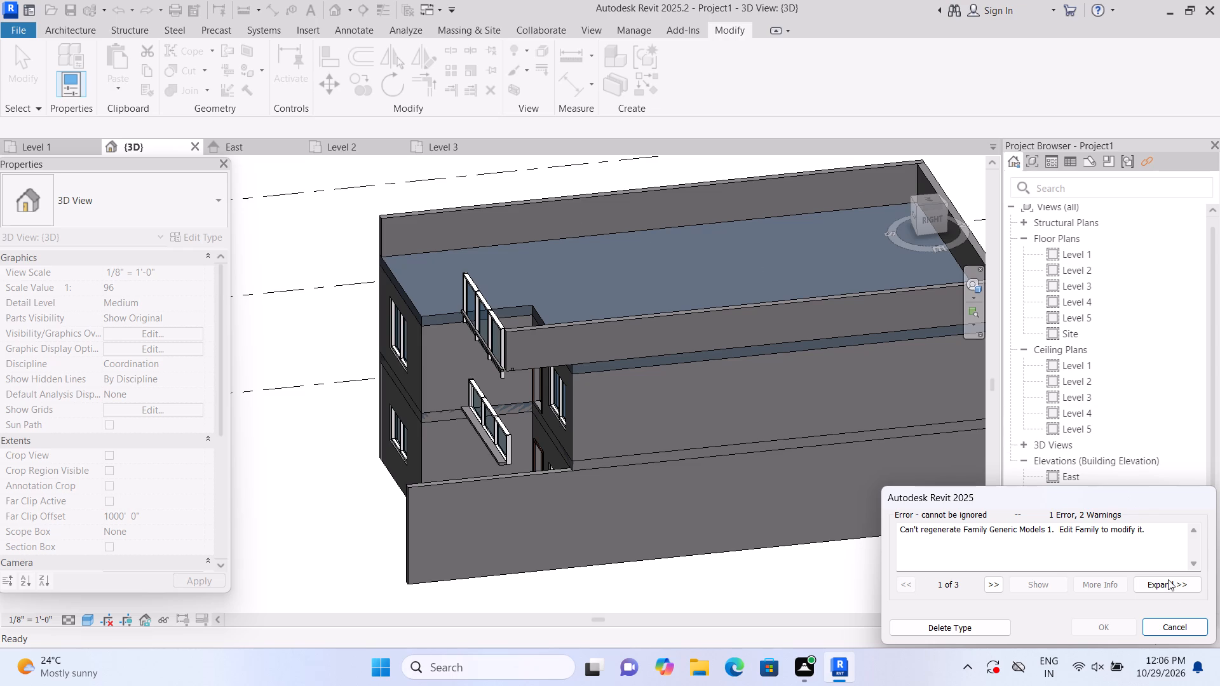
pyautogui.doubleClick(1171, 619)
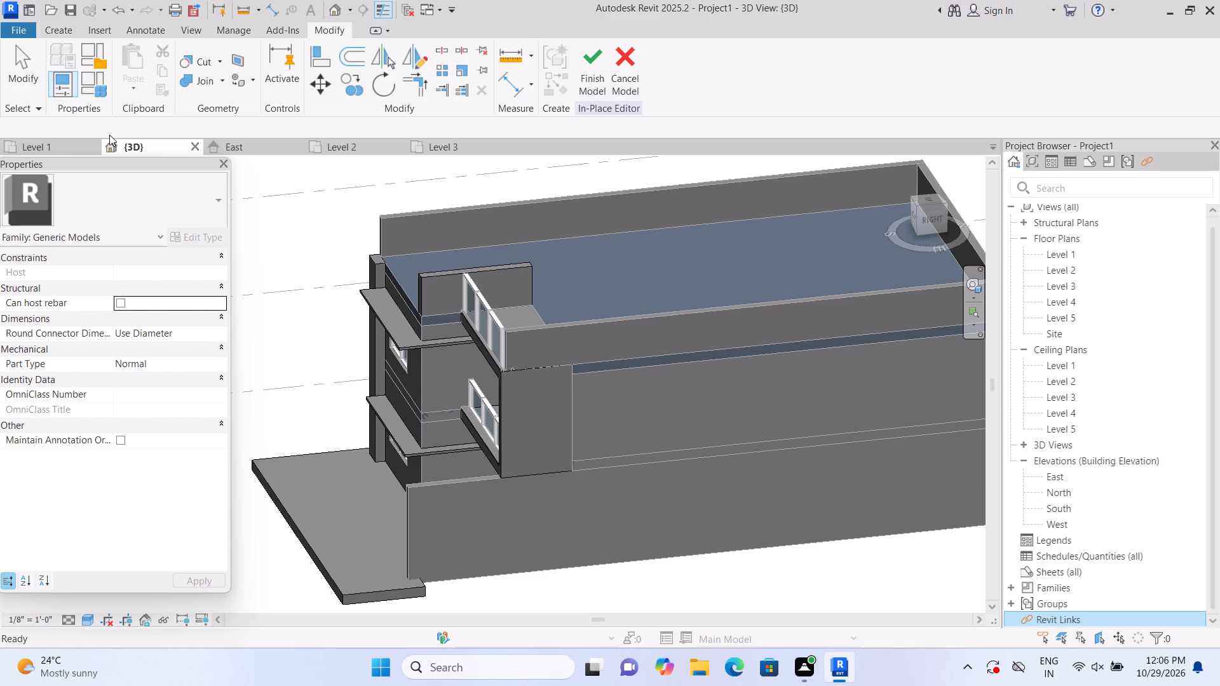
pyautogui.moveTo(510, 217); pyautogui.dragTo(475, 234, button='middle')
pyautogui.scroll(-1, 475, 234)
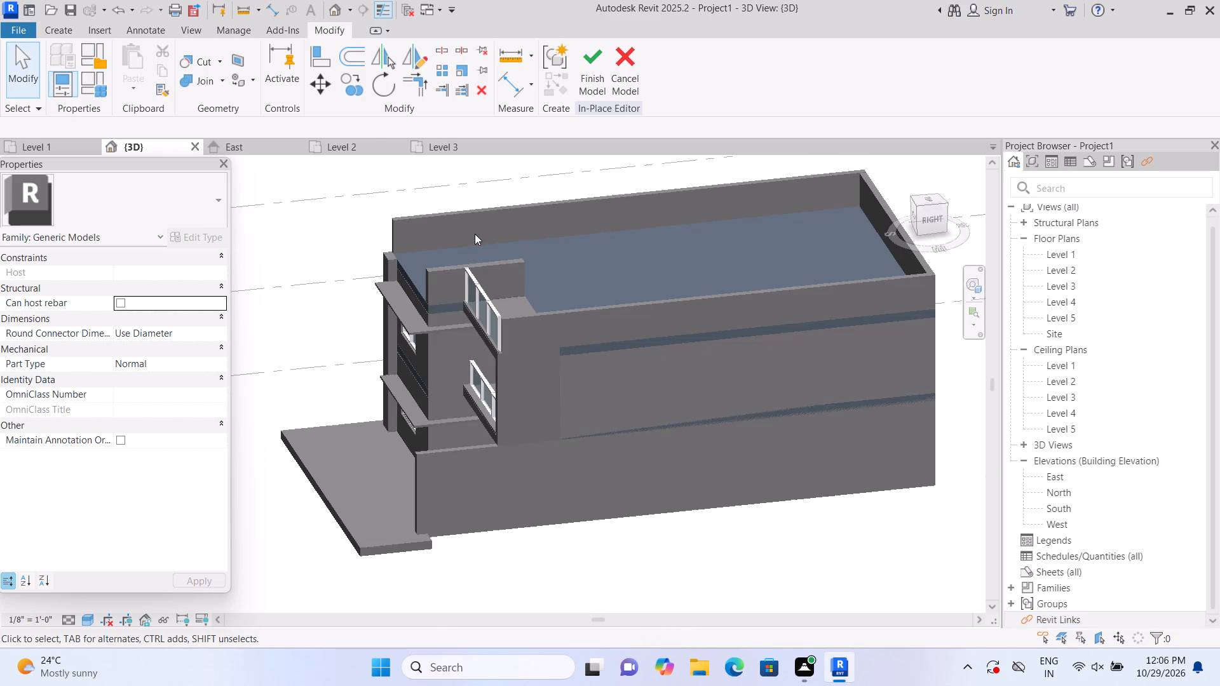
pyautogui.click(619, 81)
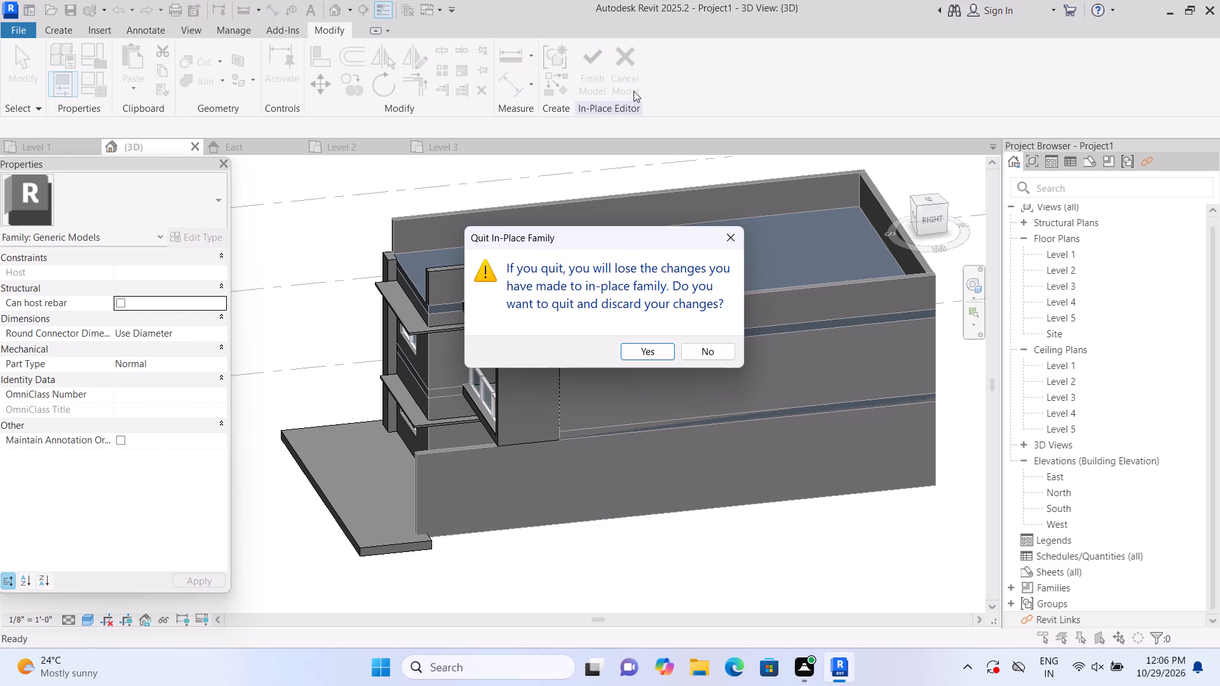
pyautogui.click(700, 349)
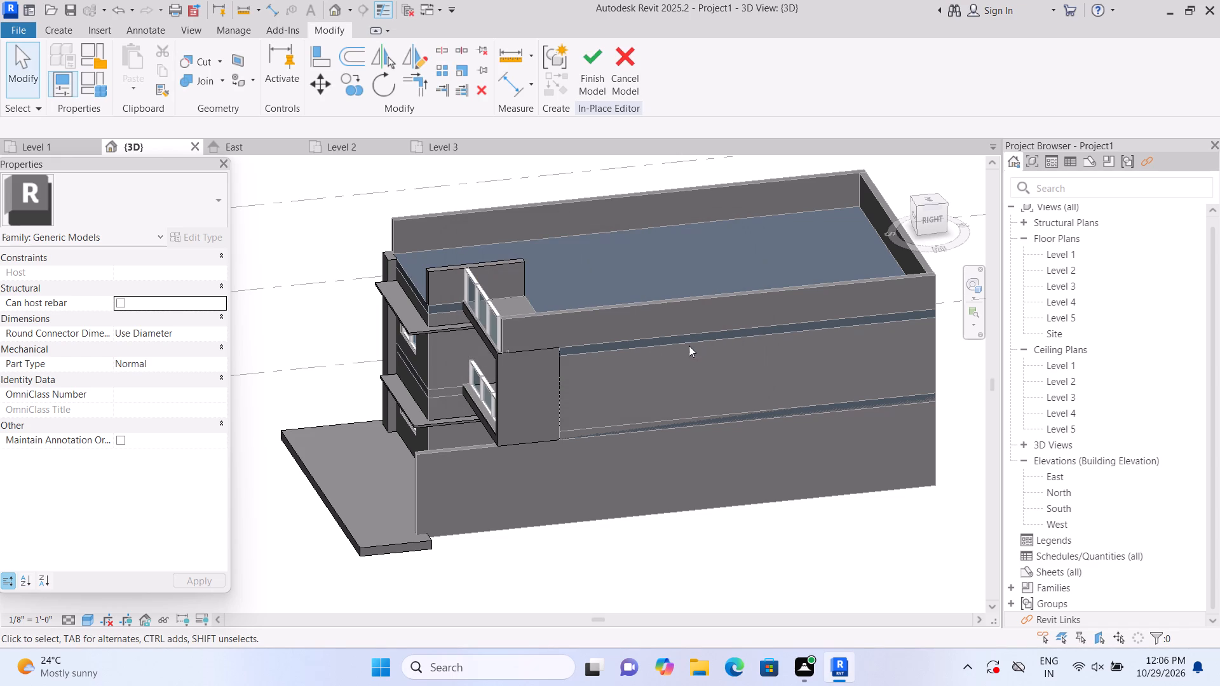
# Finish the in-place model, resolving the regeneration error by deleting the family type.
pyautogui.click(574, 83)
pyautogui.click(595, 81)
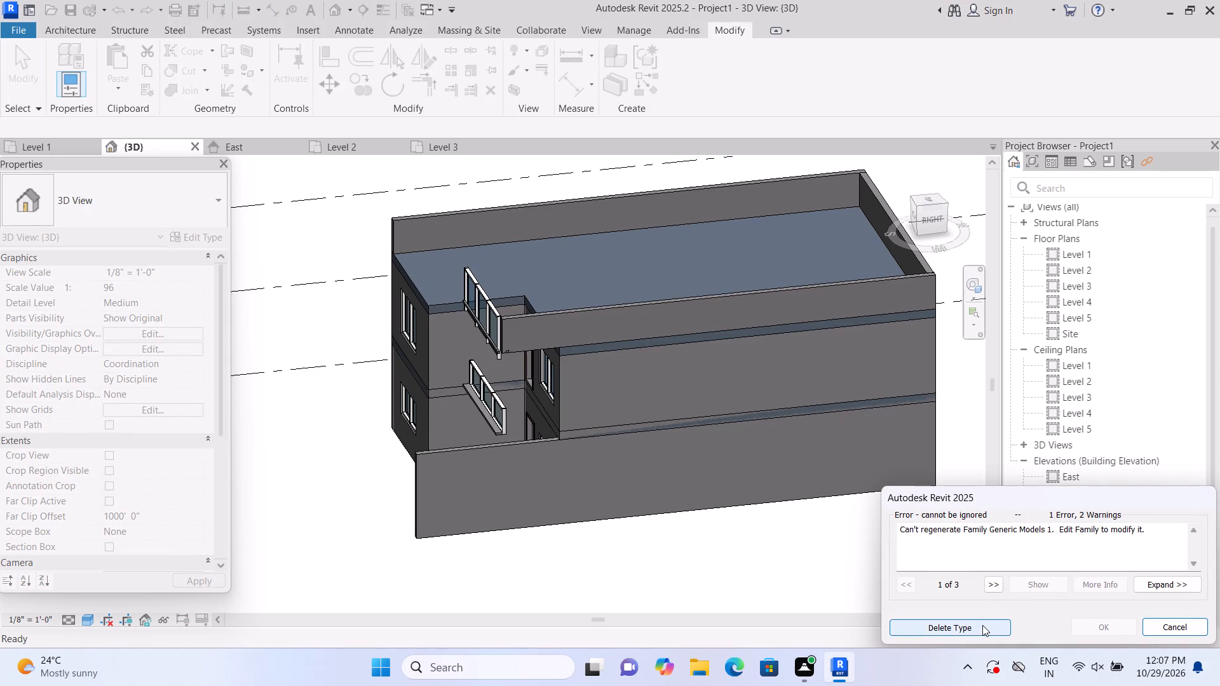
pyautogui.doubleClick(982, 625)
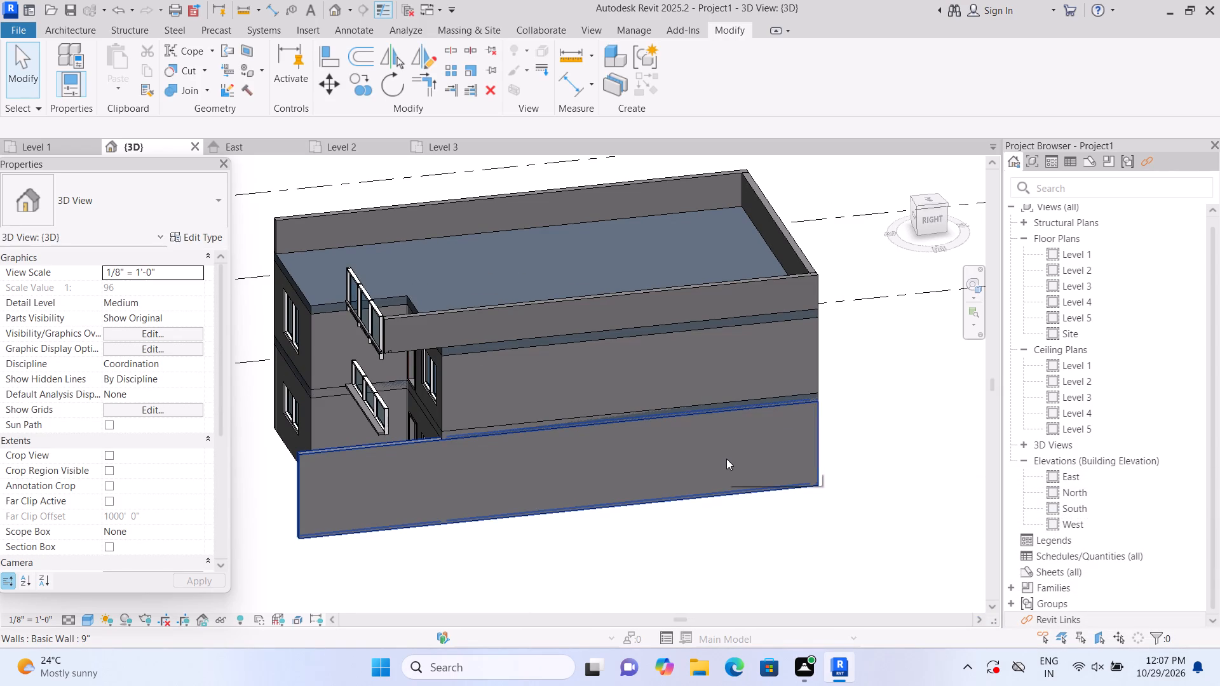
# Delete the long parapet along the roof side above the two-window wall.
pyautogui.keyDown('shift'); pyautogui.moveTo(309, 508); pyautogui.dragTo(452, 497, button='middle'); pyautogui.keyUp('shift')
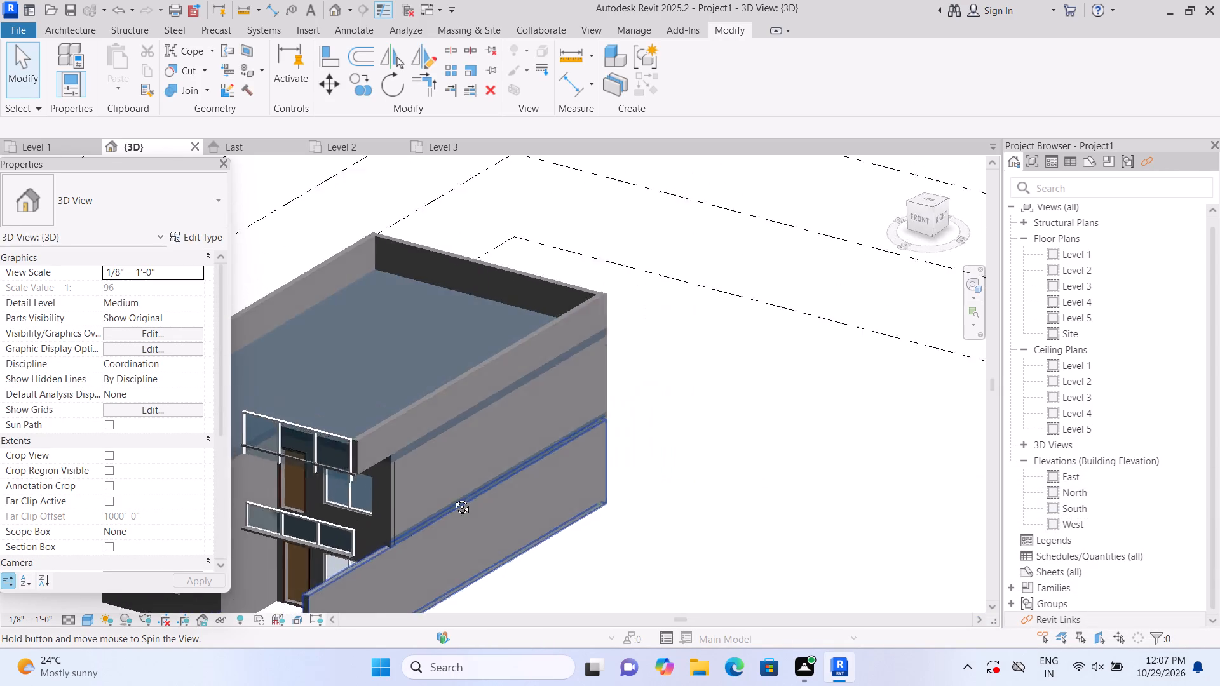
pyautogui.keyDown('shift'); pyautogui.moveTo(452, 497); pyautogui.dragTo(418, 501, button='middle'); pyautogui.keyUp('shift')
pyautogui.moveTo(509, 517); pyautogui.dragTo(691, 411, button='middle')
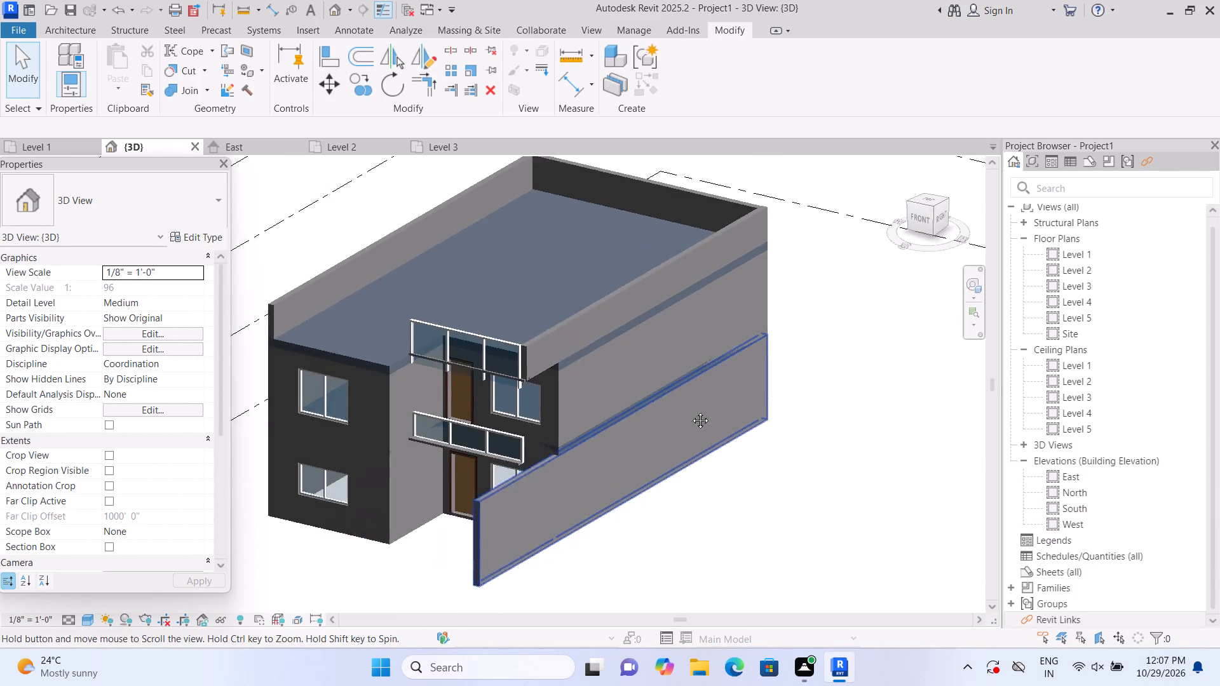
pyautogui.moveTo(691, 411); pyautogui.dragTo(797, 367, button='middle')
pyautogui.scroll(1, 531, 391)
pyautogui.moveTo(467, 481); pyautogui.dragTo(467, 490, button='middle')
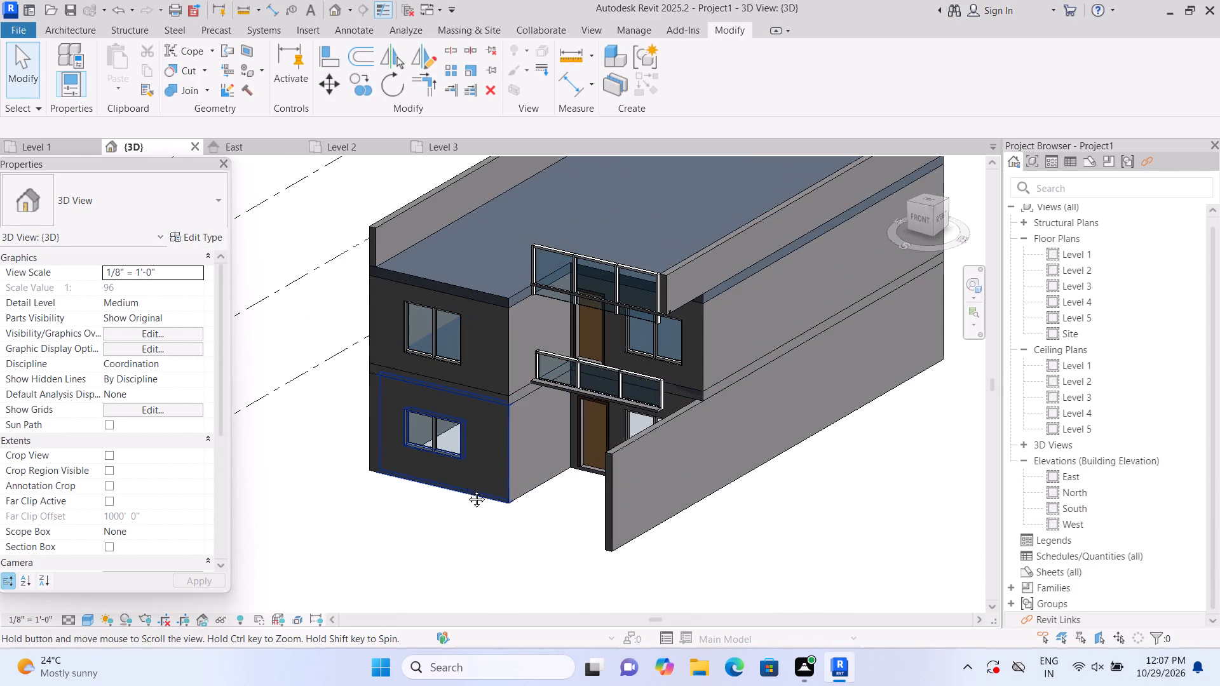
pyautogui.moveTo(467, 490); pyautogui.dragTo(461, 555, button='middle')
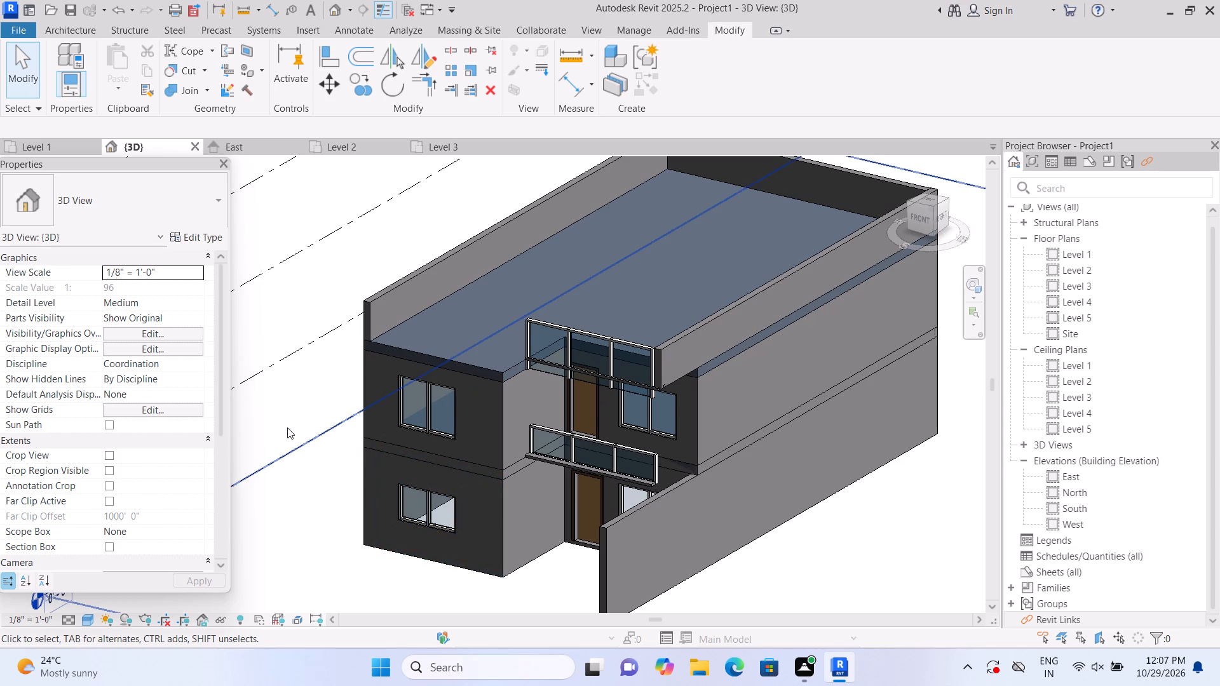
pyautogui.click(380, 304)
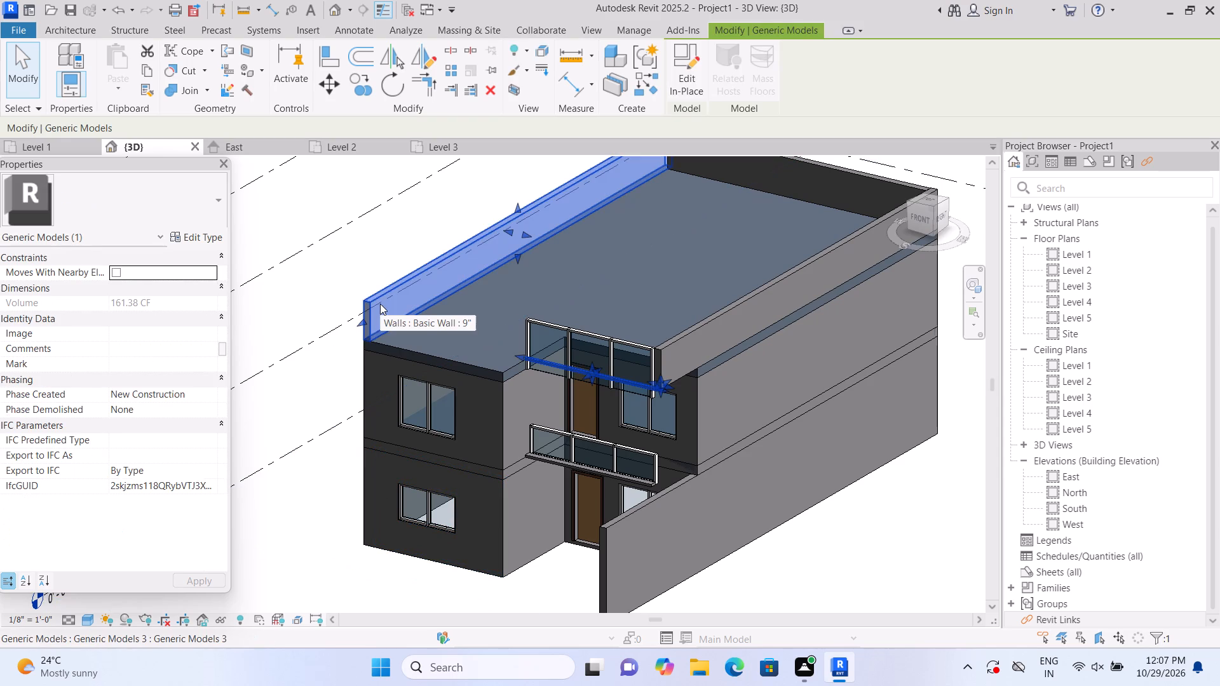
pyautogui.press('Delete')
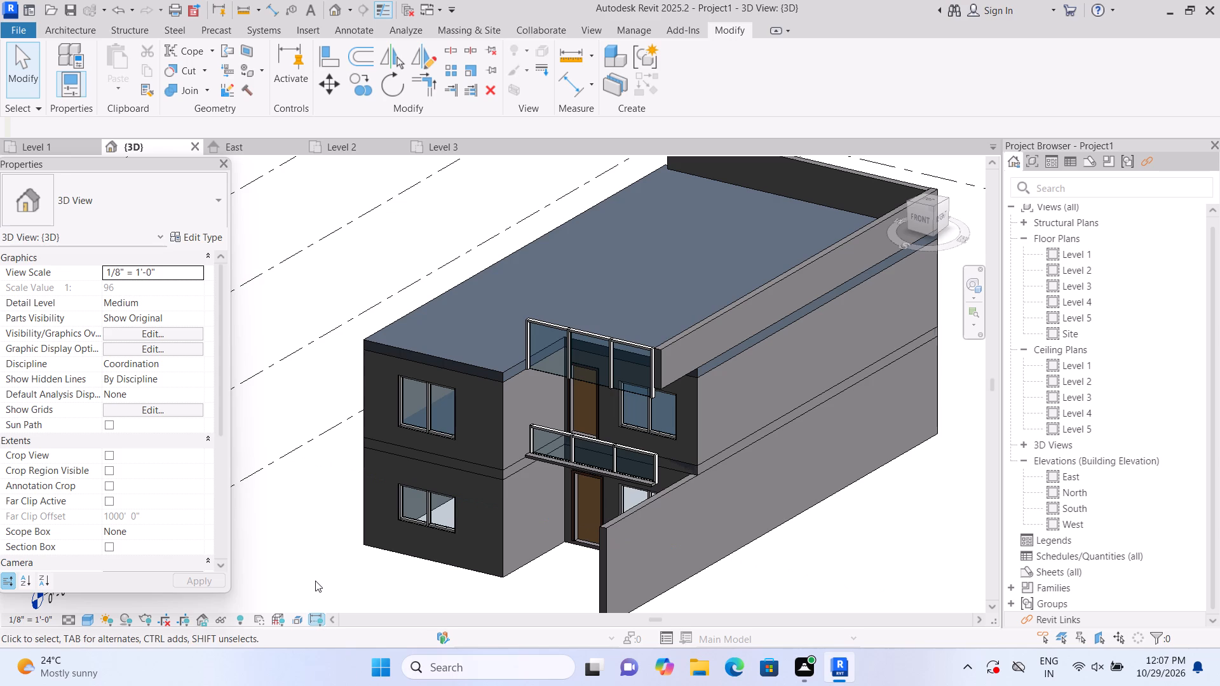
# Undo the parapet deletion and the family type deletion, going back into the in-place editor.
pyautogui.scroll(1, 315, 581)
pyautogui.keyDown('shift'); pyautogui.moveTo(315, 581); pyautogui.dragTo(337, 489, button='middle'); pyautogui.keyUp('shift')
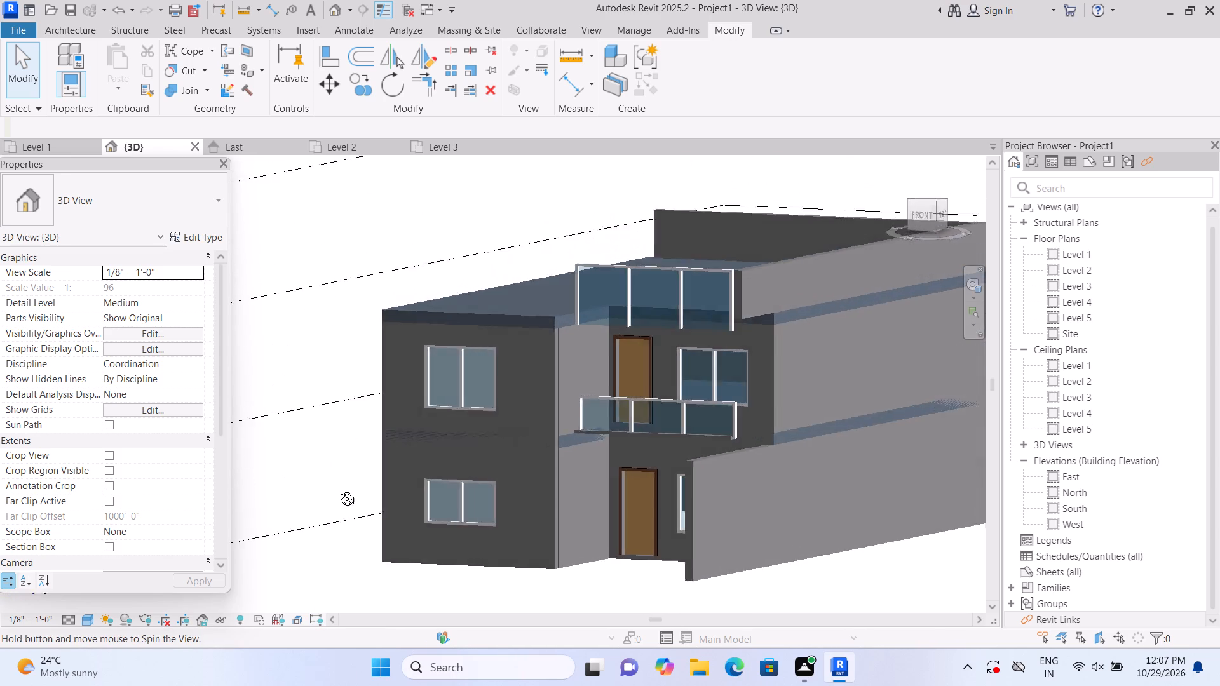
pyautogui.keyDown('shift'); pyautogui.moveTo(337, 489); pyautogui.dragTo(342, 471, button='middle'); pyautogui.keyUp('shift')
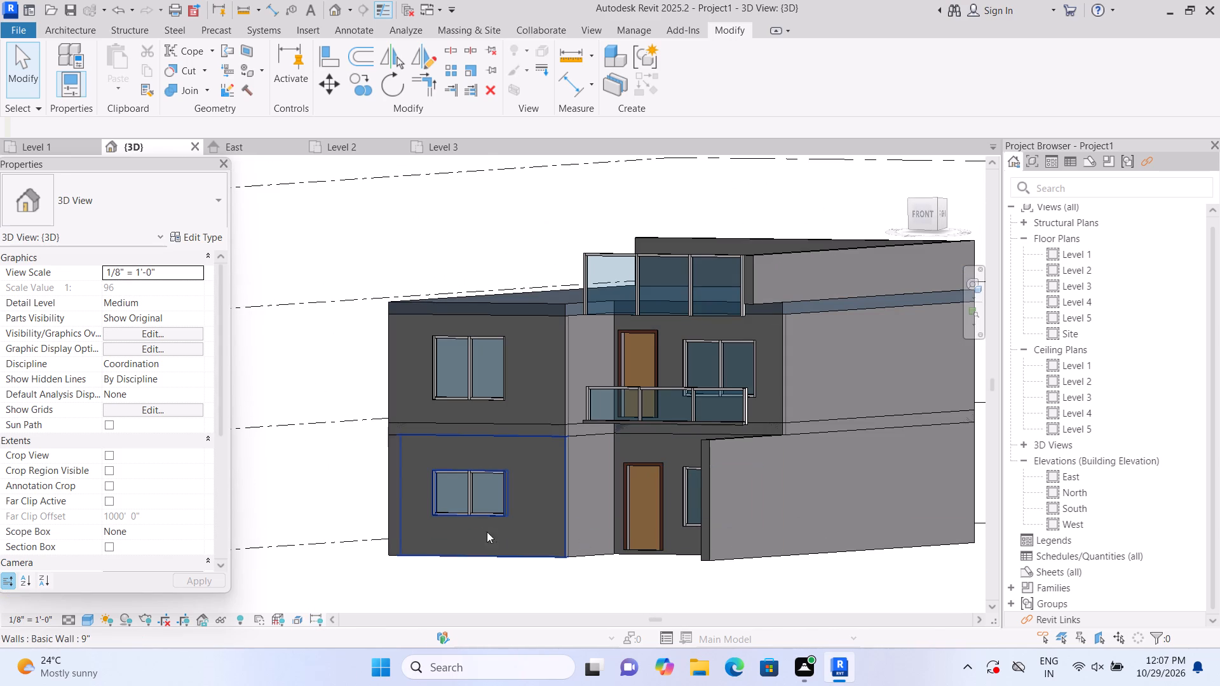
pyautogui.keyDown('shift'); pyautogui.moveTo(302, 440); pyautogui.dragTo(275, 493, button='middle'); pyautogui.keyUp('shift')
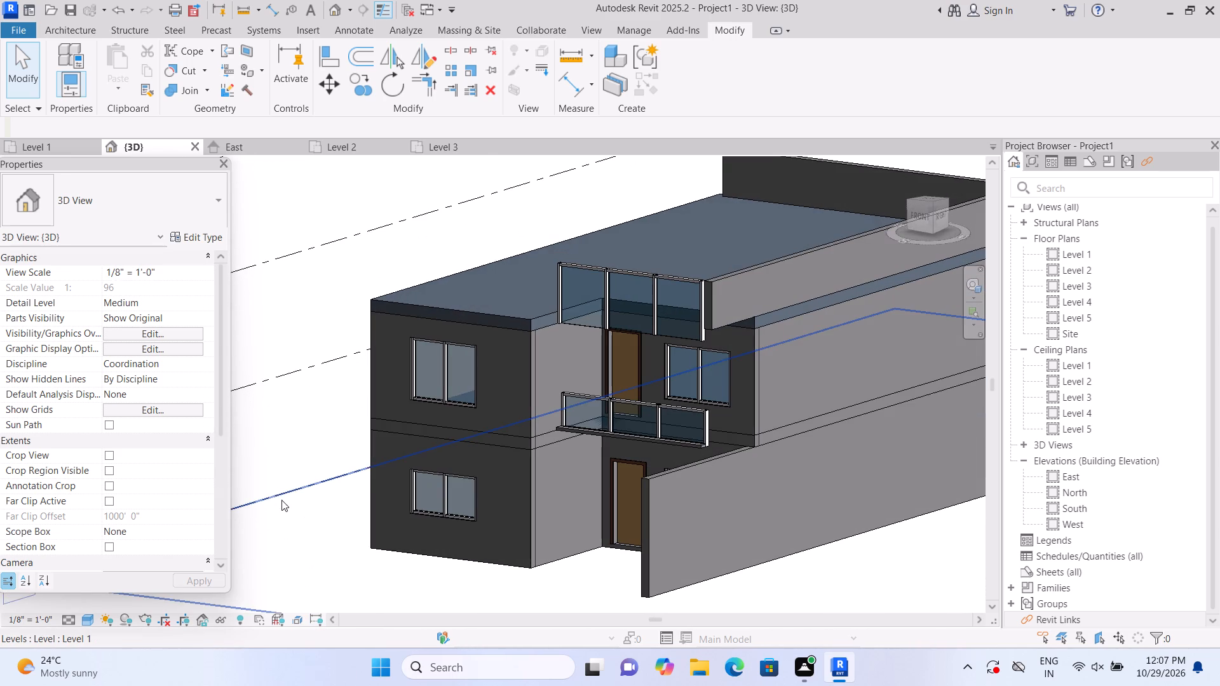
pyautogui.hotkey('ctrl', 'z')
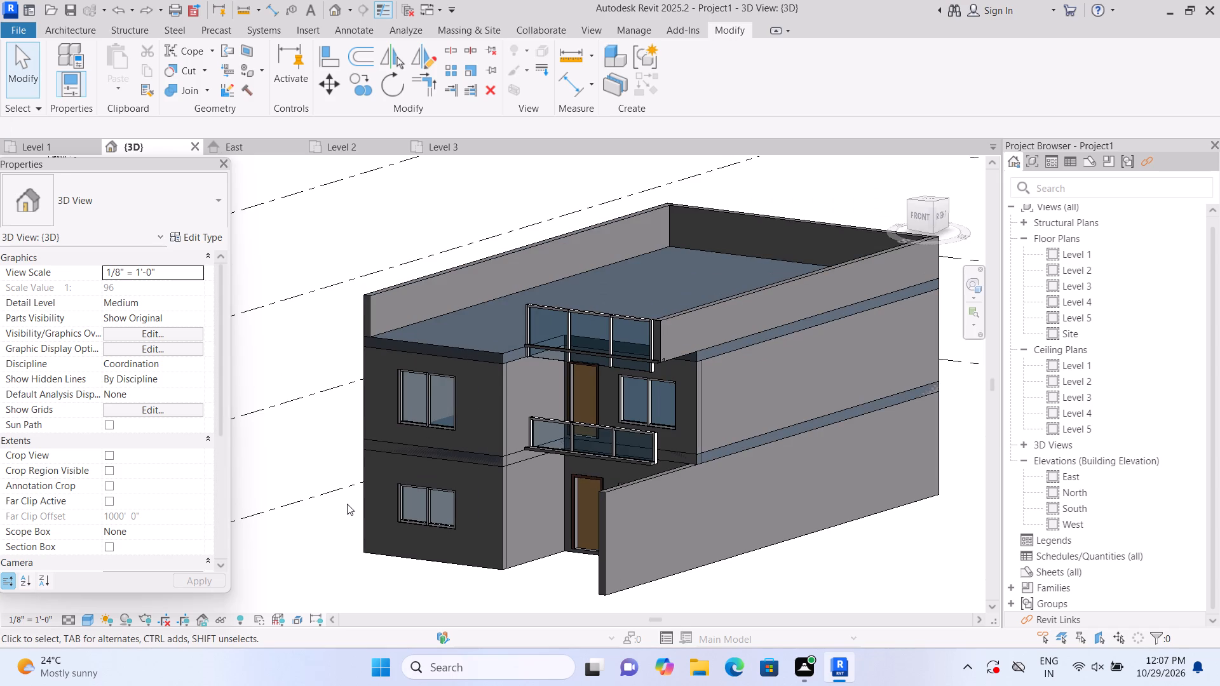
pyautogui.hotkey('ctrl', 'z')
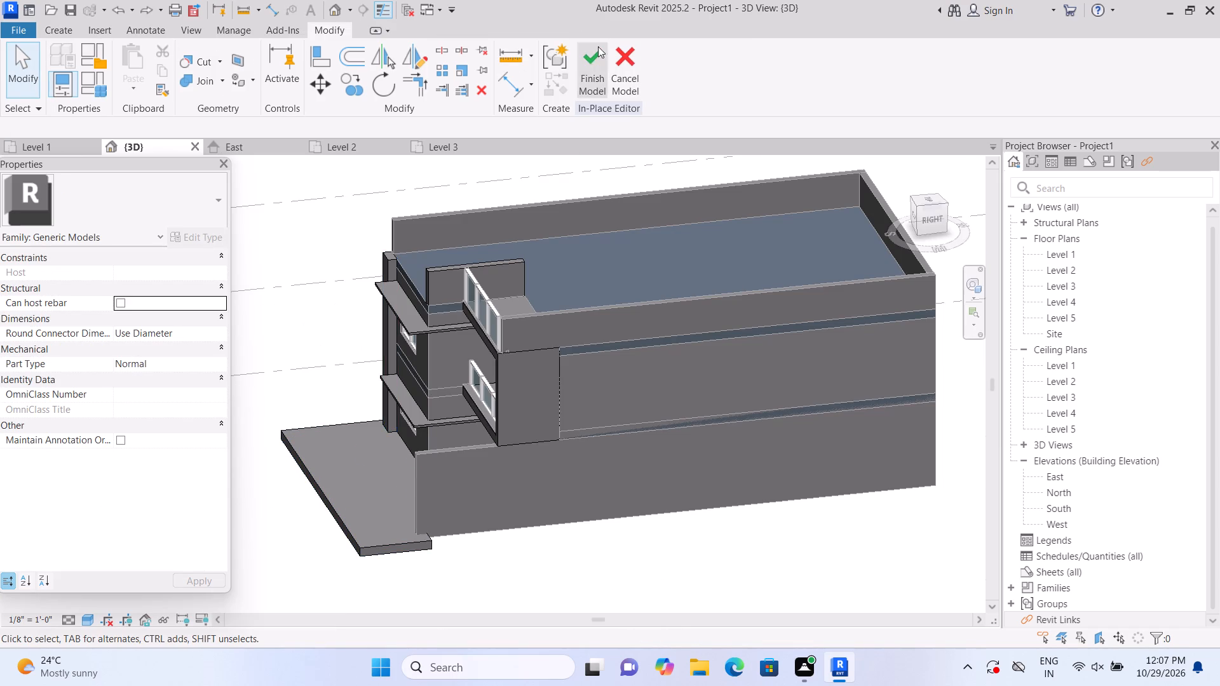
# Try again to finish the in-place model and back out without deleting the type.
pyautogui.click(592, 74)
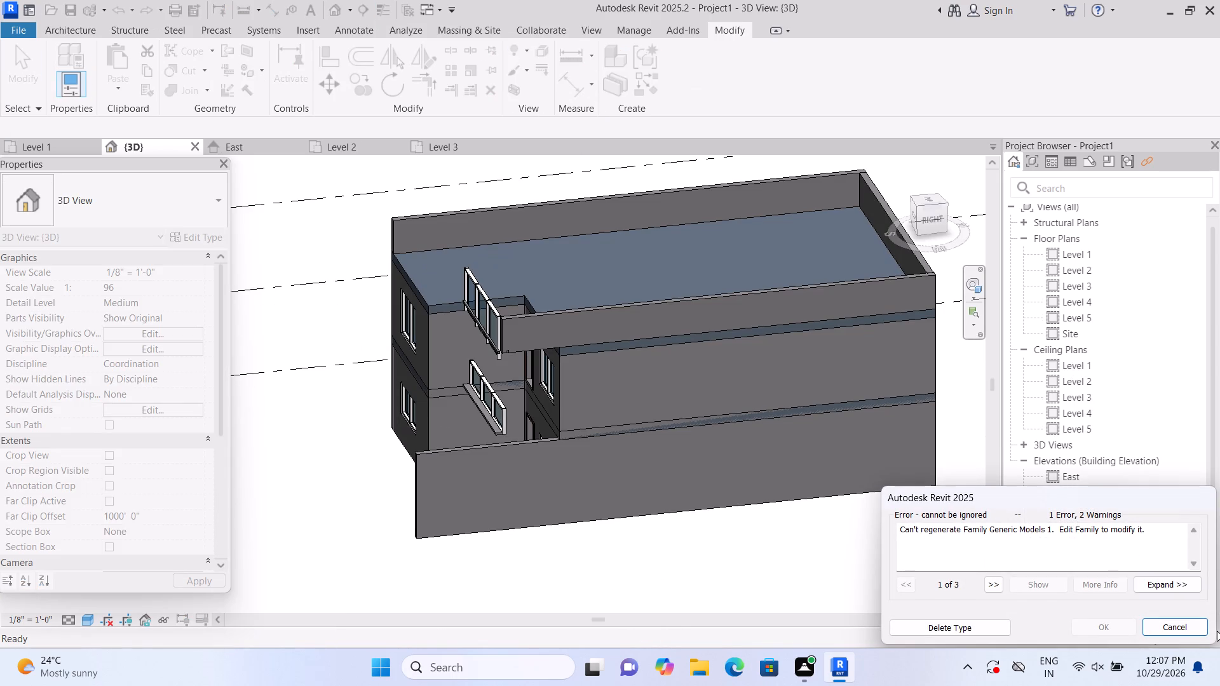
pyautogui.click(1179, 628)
# Attempt to finish the in-place model, expand the error report to examine its messages, and go back to editing.
pyautogui.keyDown('shift'); pyautogui.moveTo(550, 582); pyautogui.dragTo(612, 575, button='middle'); pyautogui.keyUp('shift')
pyautogui.keyDown('shift'); pyautogui.moveTo(633, 565); pyautogui.dragTo(680, 539, button='middle'); pyautogui.keyUp('shift')
pyautogui.moveTo(689, 535); pyautogui.dragTo(804, 363, button='middle')
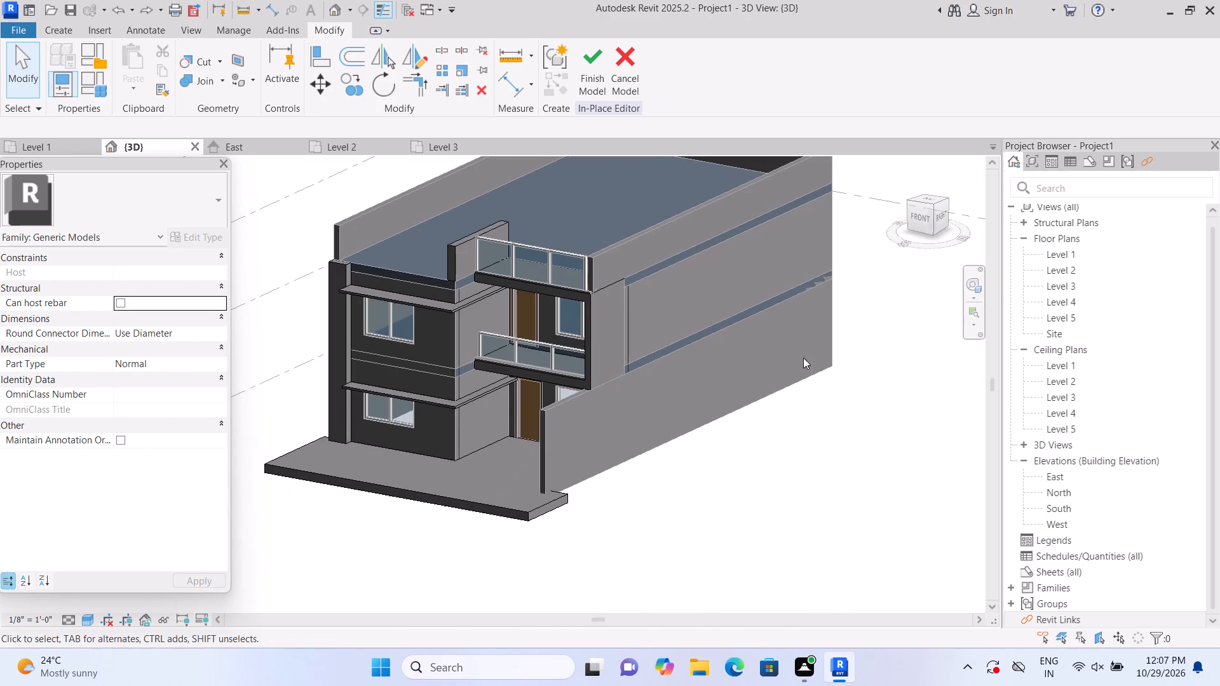
pyautogui.scroll(2, 413, 328)
pyautogui.moveTo(435, 360); pyautogui.dragTo(441, 372, button='middle')
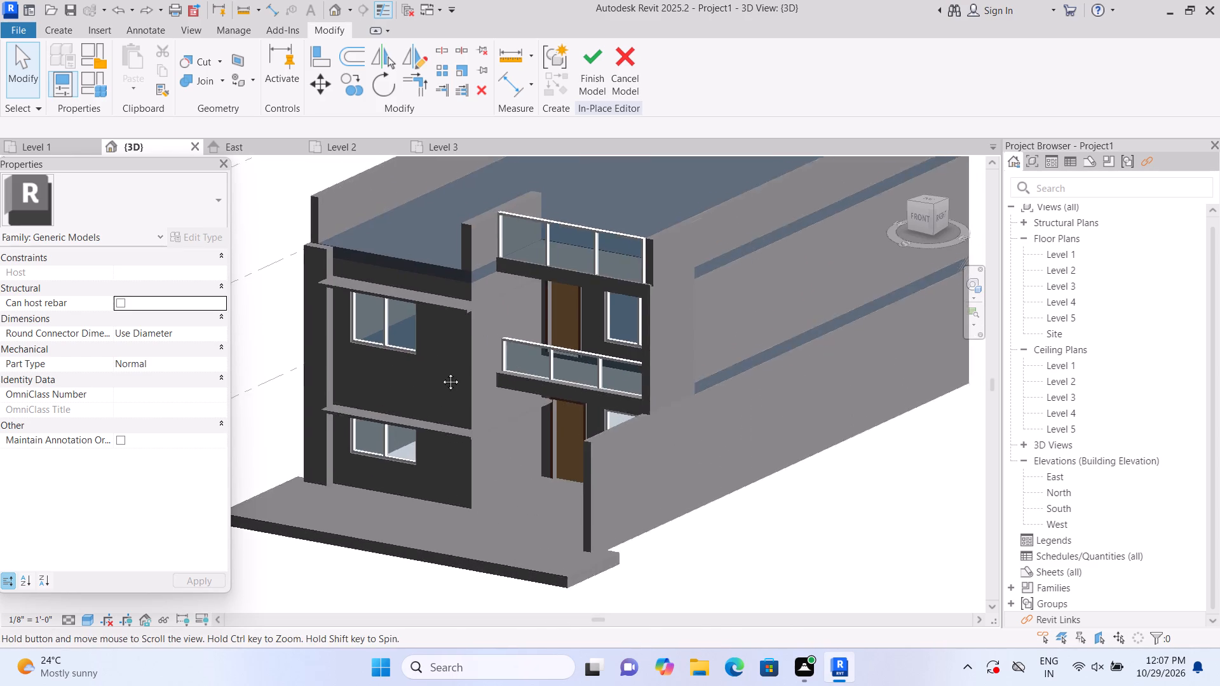
pyautogui.moveTo(441, 372); pyautogui.dragTo(447, 424, button='middle')
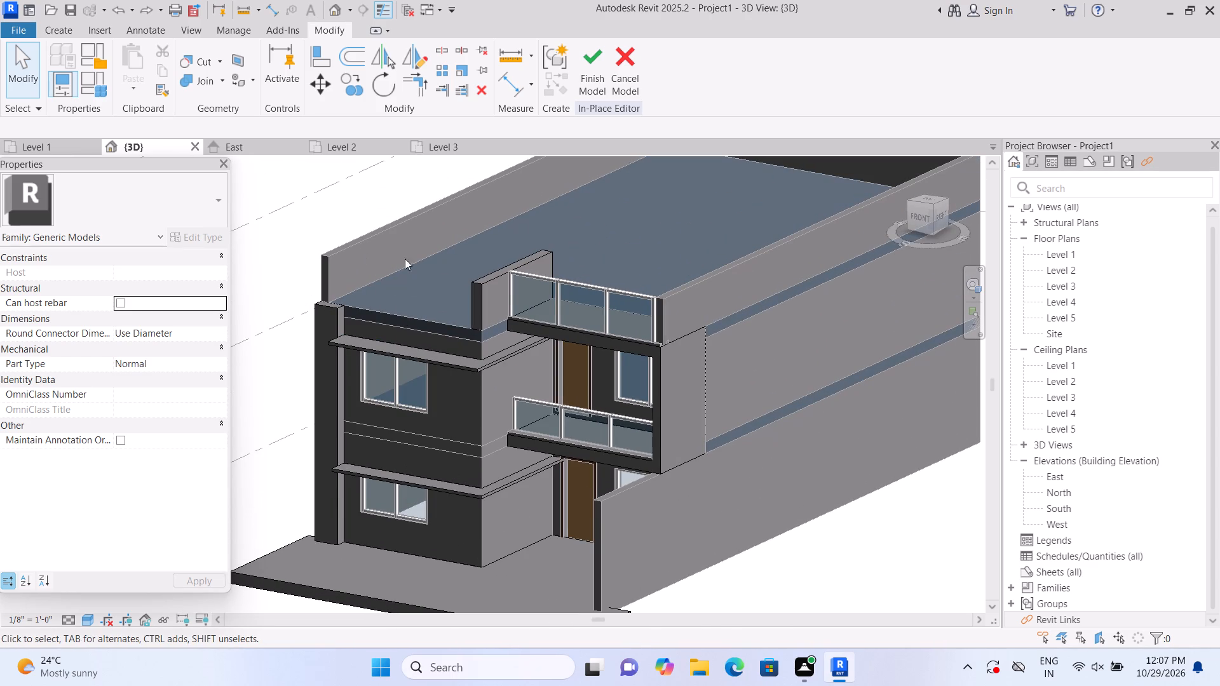
pyautogui.doubleClick(633, 104)
pyautogui.click(601, 109)
pyautogui.click(573, 104)
pyautogui.click(599, 74)
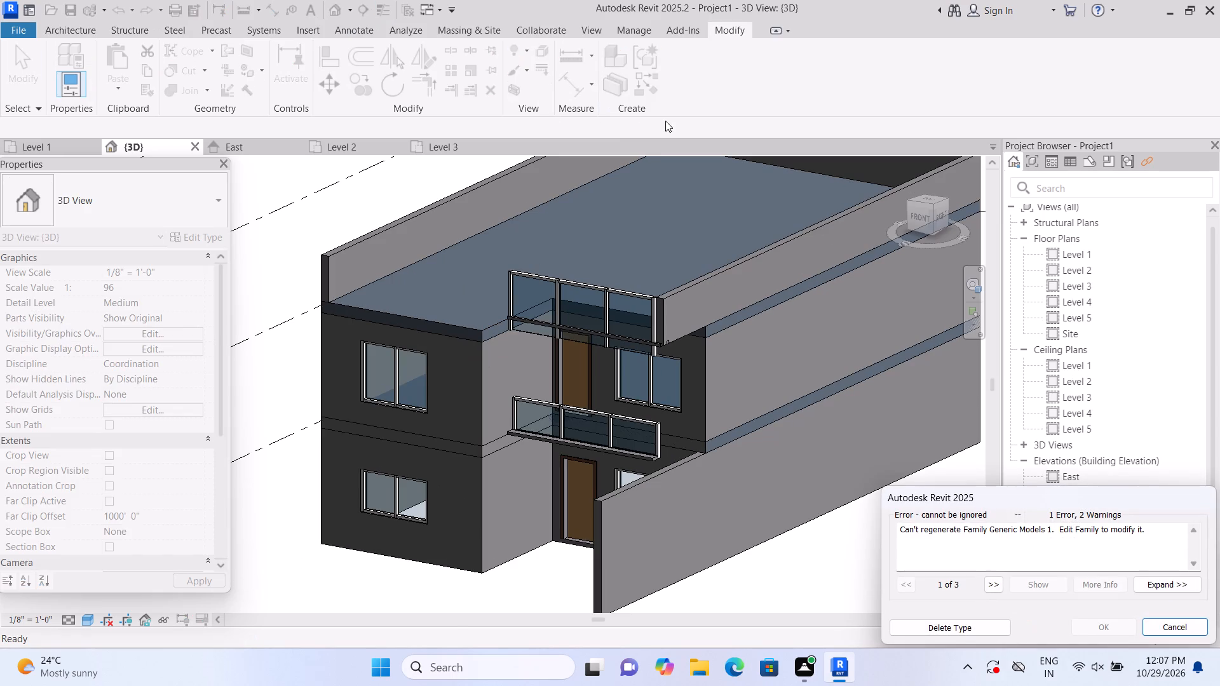
pyautogui.doubleClick(1191, 584)
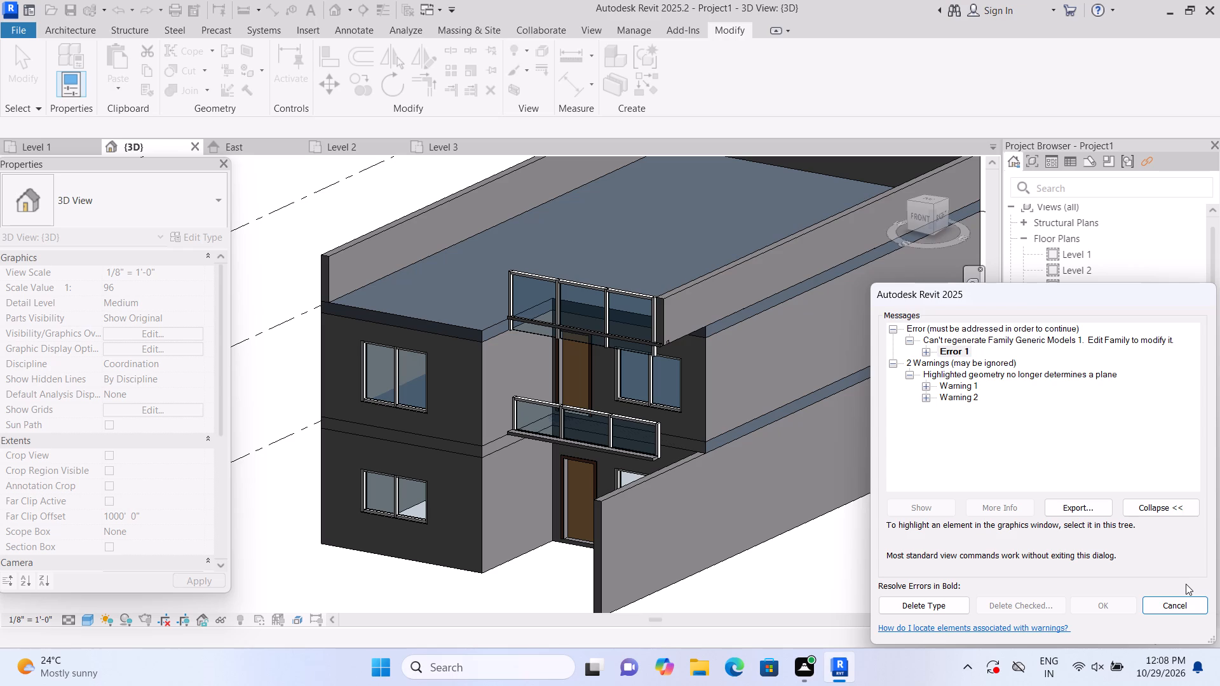
pyautogui.scroll(1, 1186, 584)
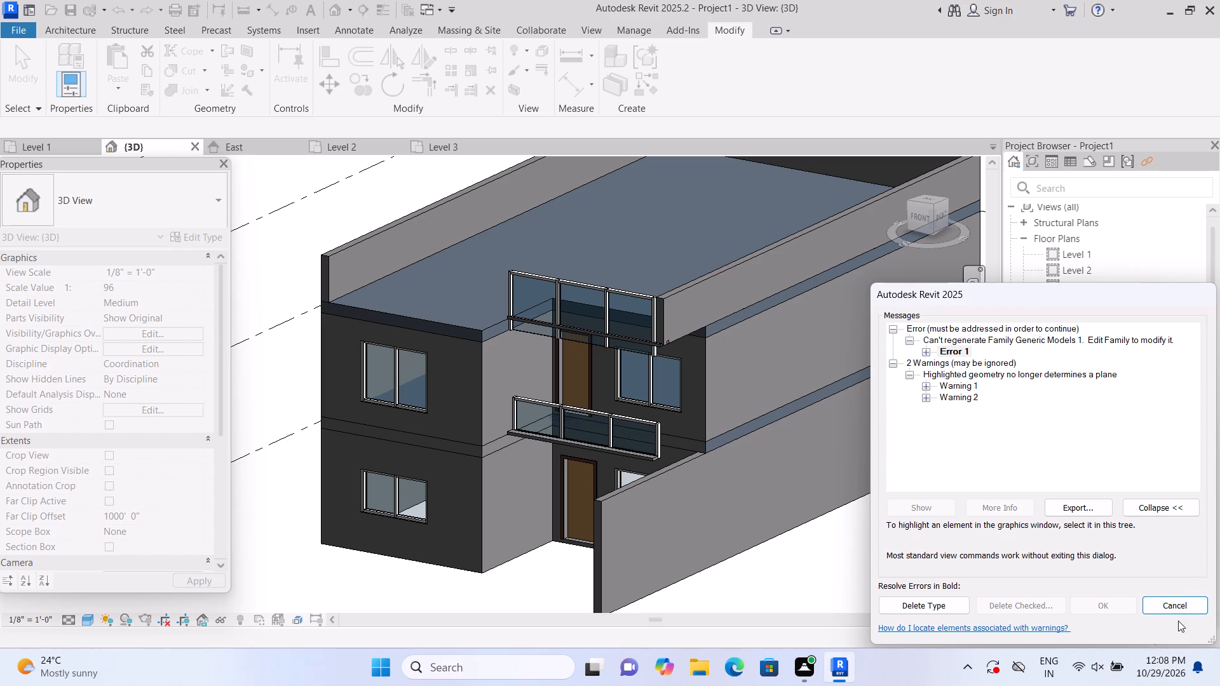
pyautogui.click(1181, 607)
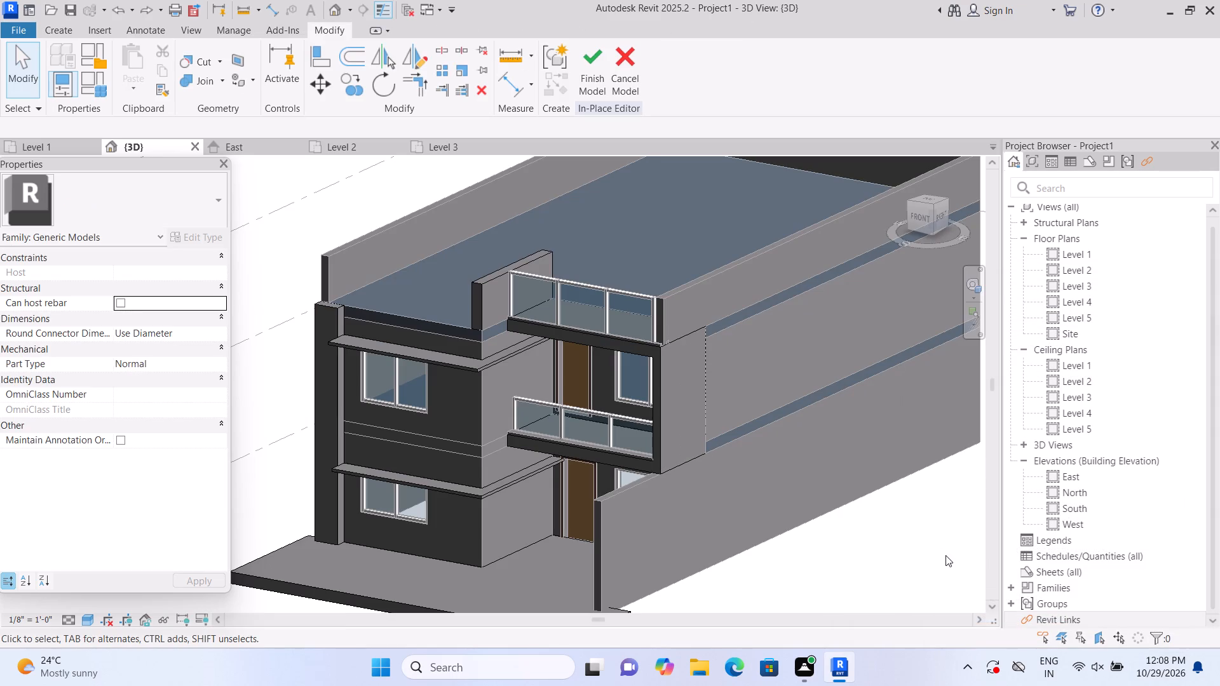
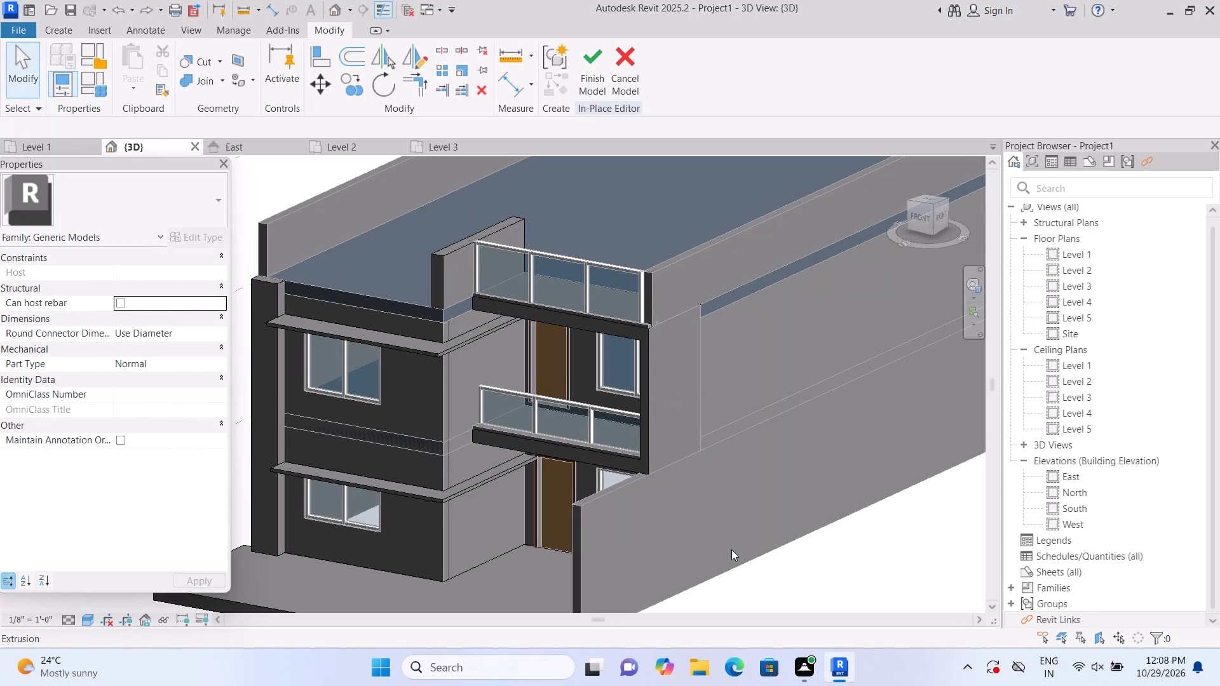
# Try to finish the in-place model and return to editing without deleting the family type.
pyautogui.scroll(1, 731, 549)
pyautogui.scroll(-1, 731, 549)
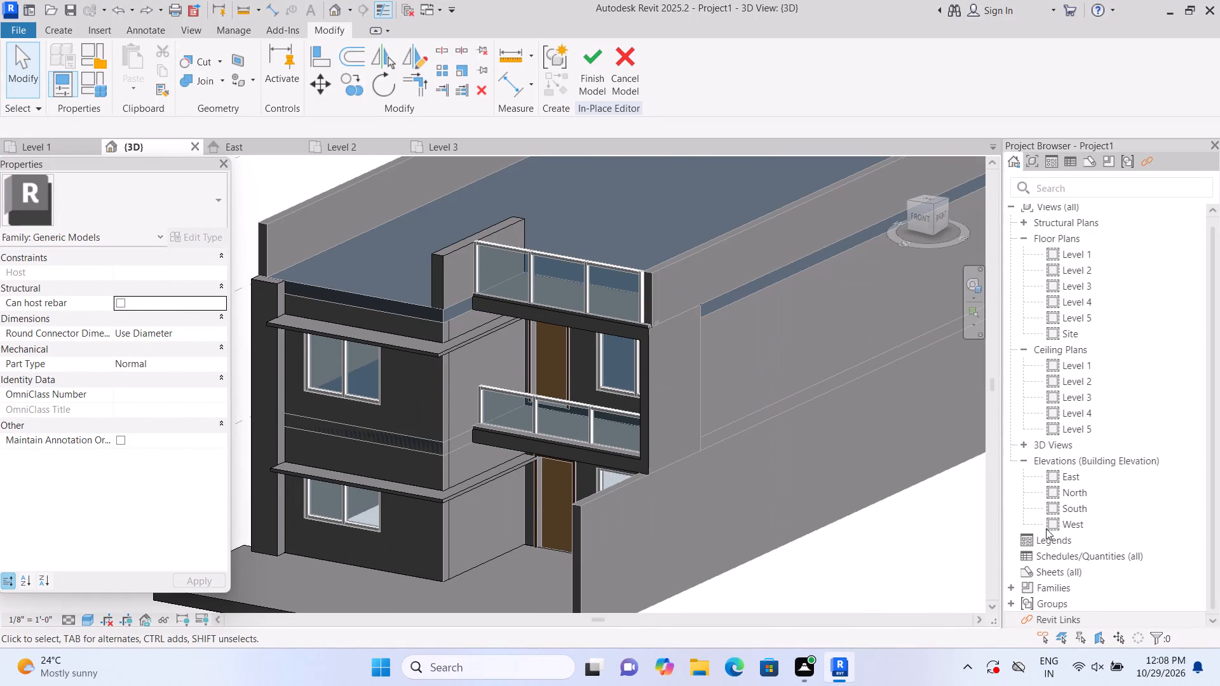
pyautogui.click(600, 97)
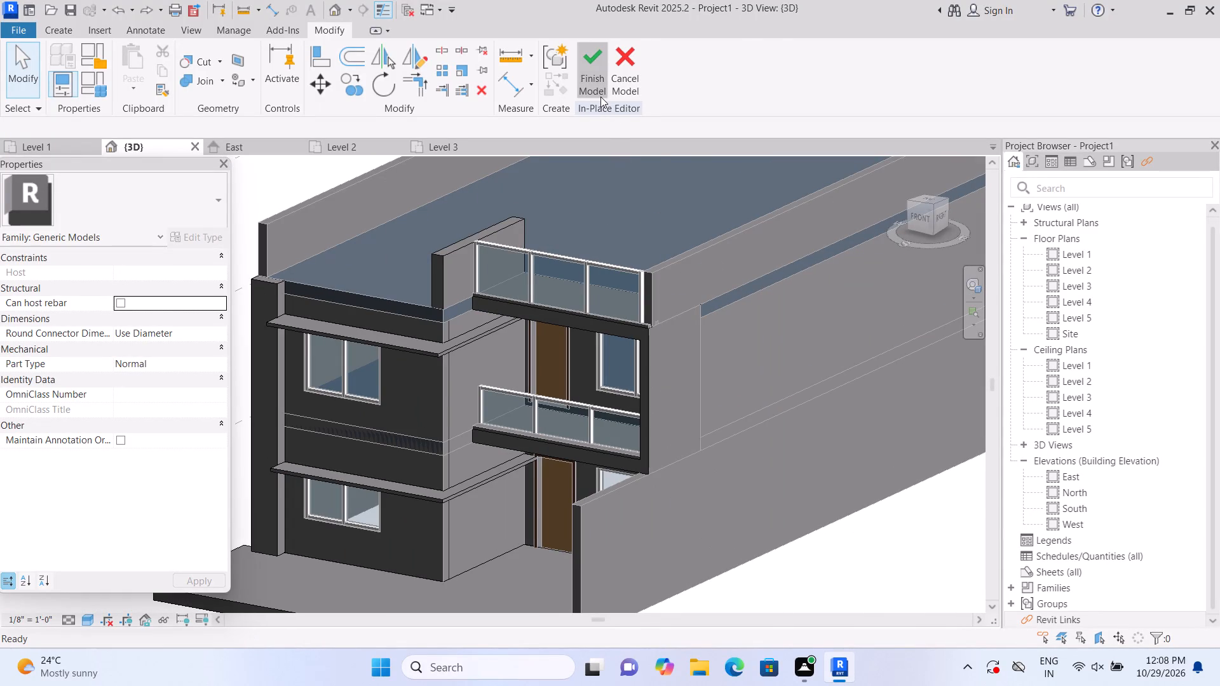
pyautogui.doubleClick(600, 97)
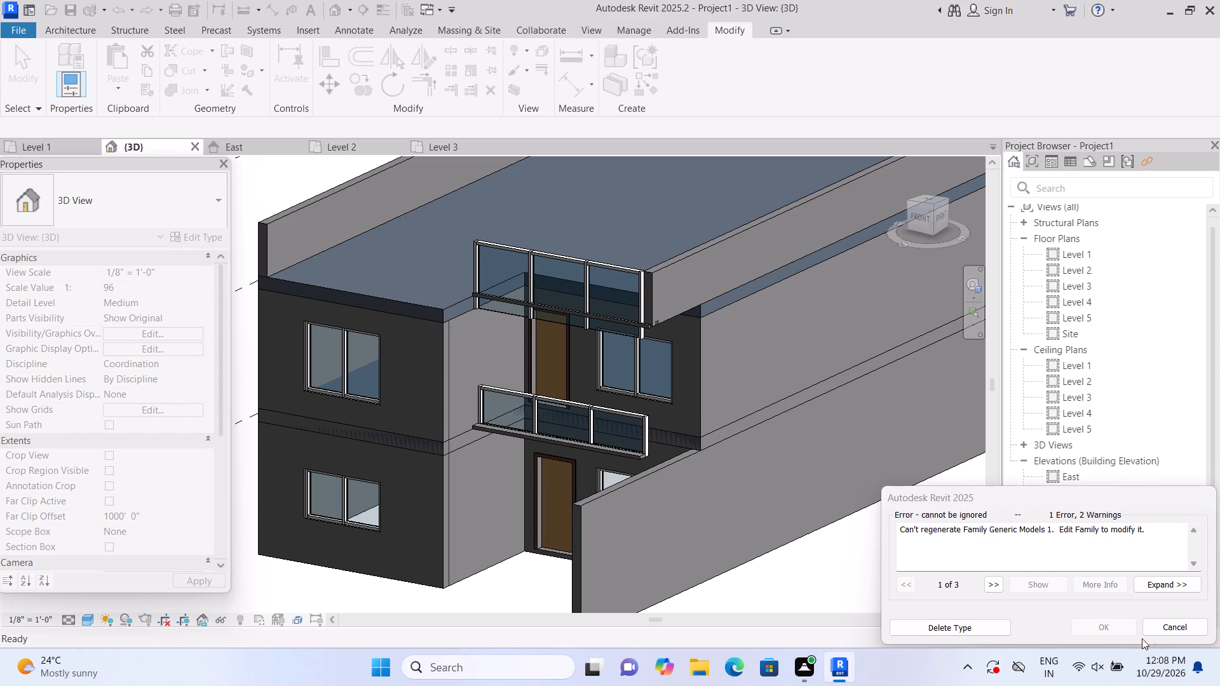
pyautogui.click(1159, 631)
# Shorten the lower side-wall ledge extrusion by pulling its inner end back from the ground-floor door frame.
pyautogui.scroll(-2, 761, 520)
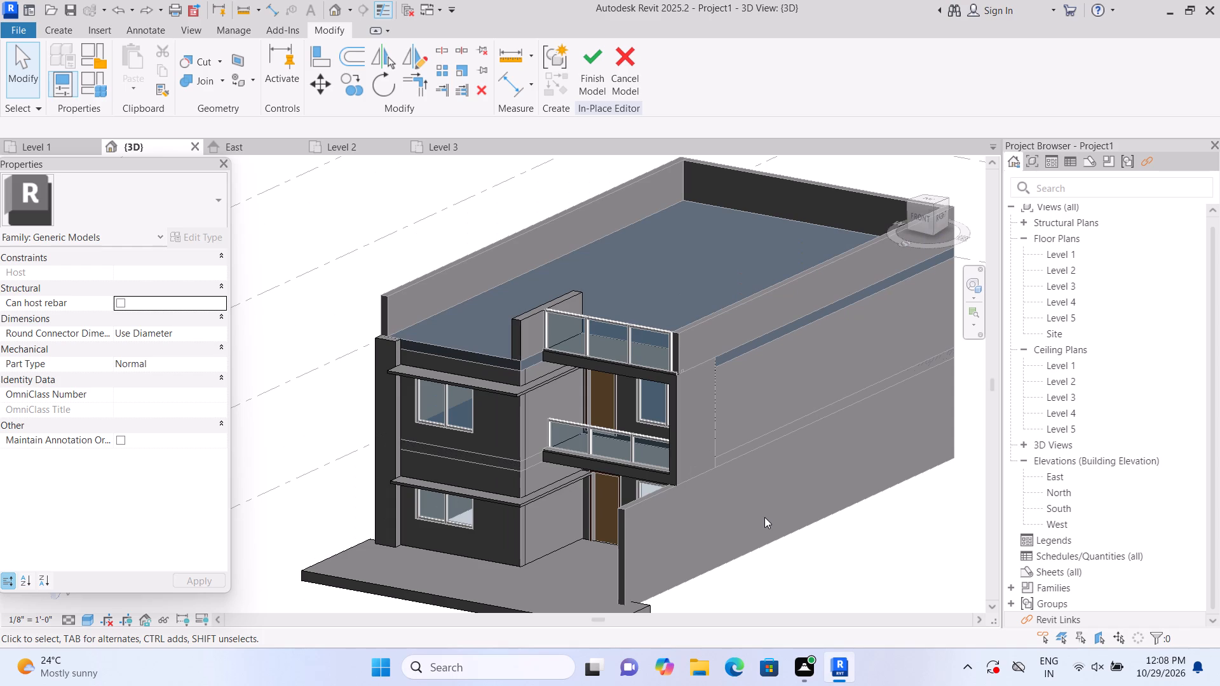
pyautogui.scroll(6, 607, 514)
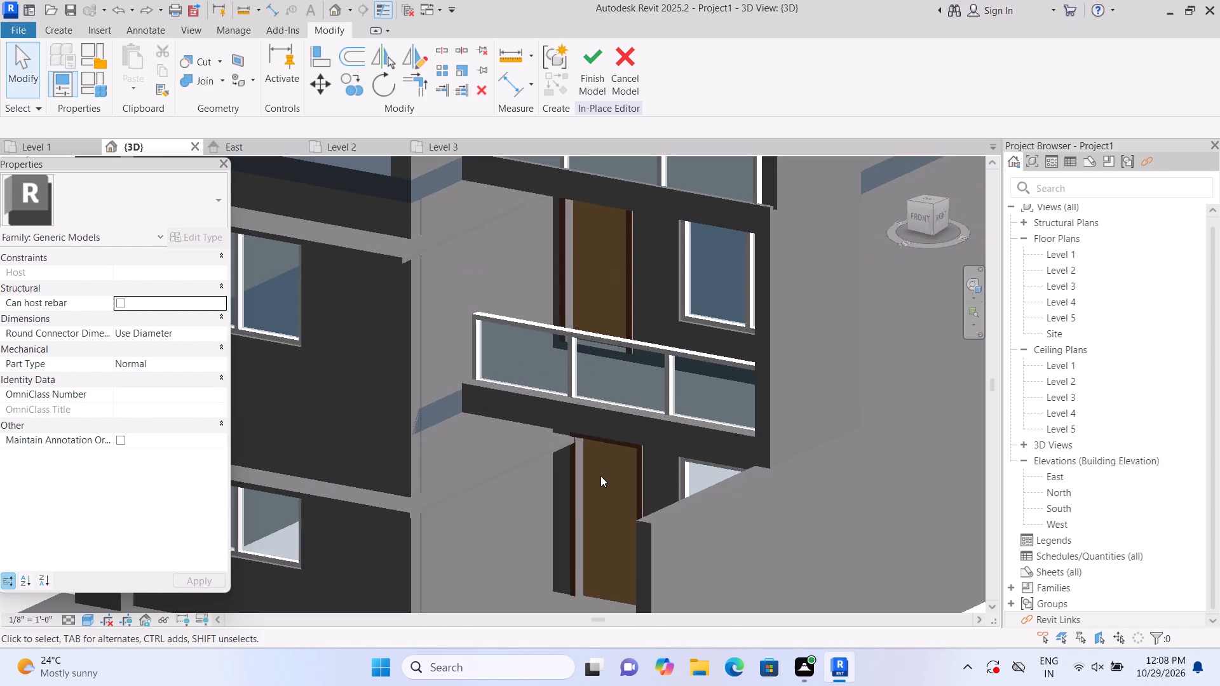
pyautogui.scroll(2, 600, 476)
pyautogui.keyDown('shift'); pyautogui.moveTo(575, 531); pyautogui.dragTo(577, 476, button='middle'); pyautogui.keyUp('shift')
pyautogui.scroll(2, 559, 440)
pyautogui.click(559, 440)
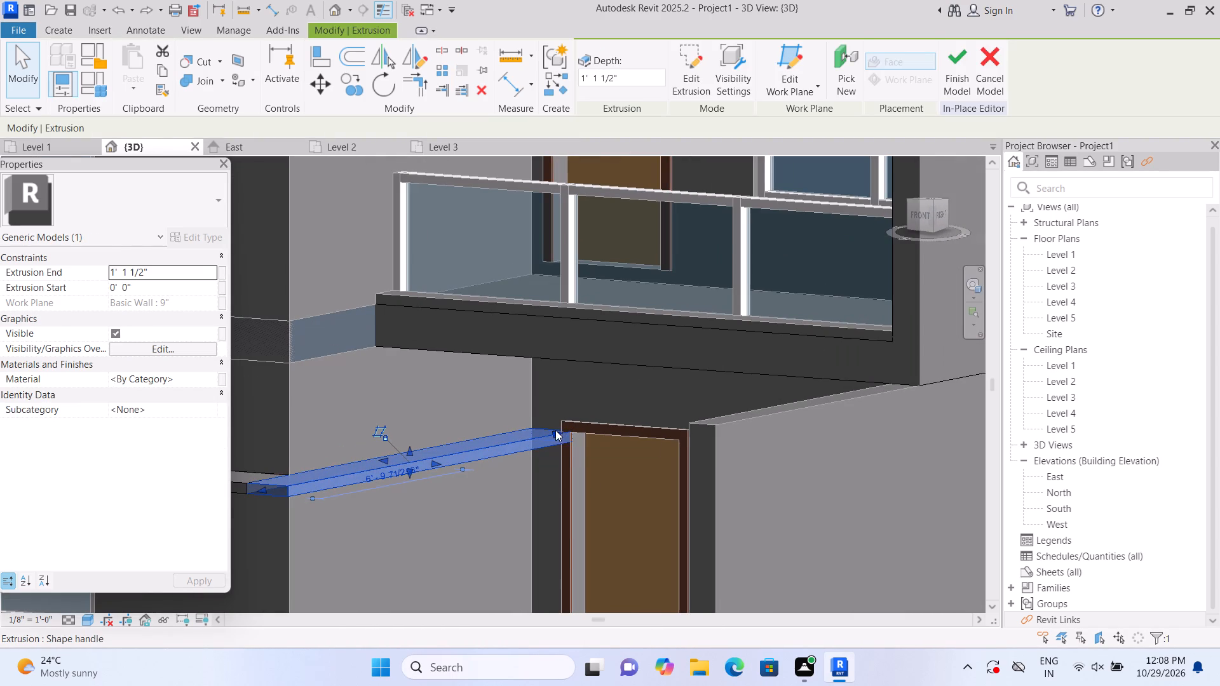
pyautogui.moveTo(555, 430); pyautogui.dragTo(538, 440)
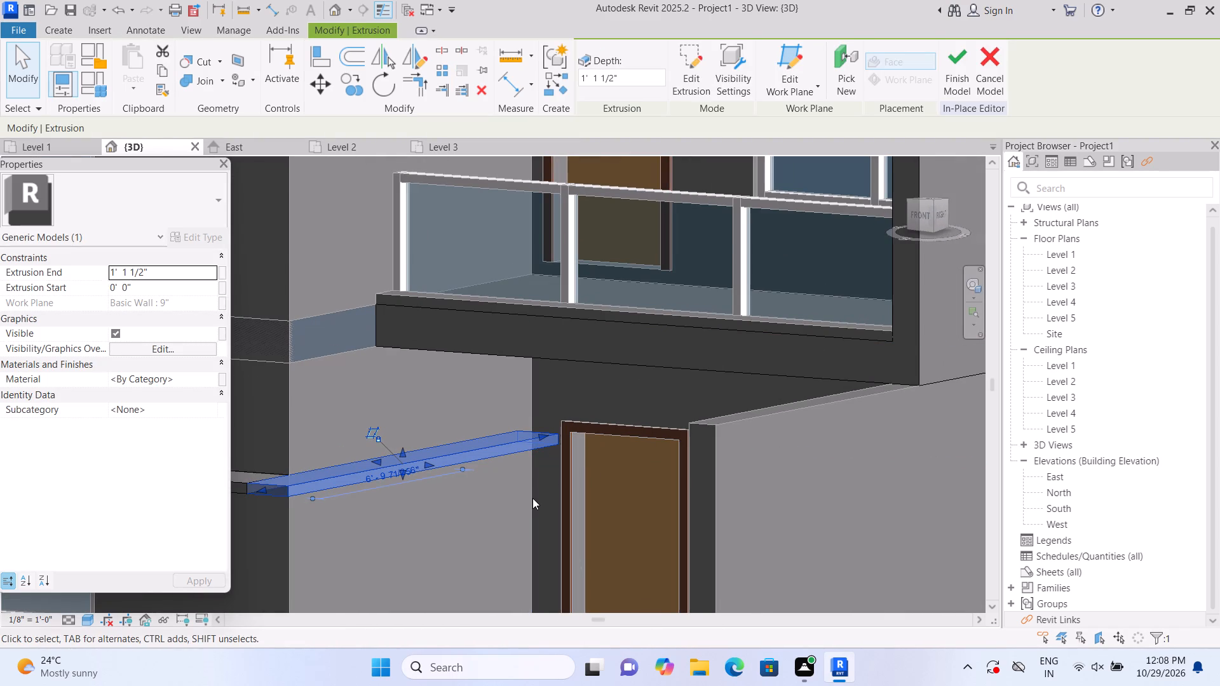
pyautogui.press('Escape')
# Shorten the upper side-wall ledge extrusion by pulling its inner end back to the edge of the balcony door frame.
pyautogui.moveTo(564, 318); pyautogui.dragTo(559, 564, button='middle')
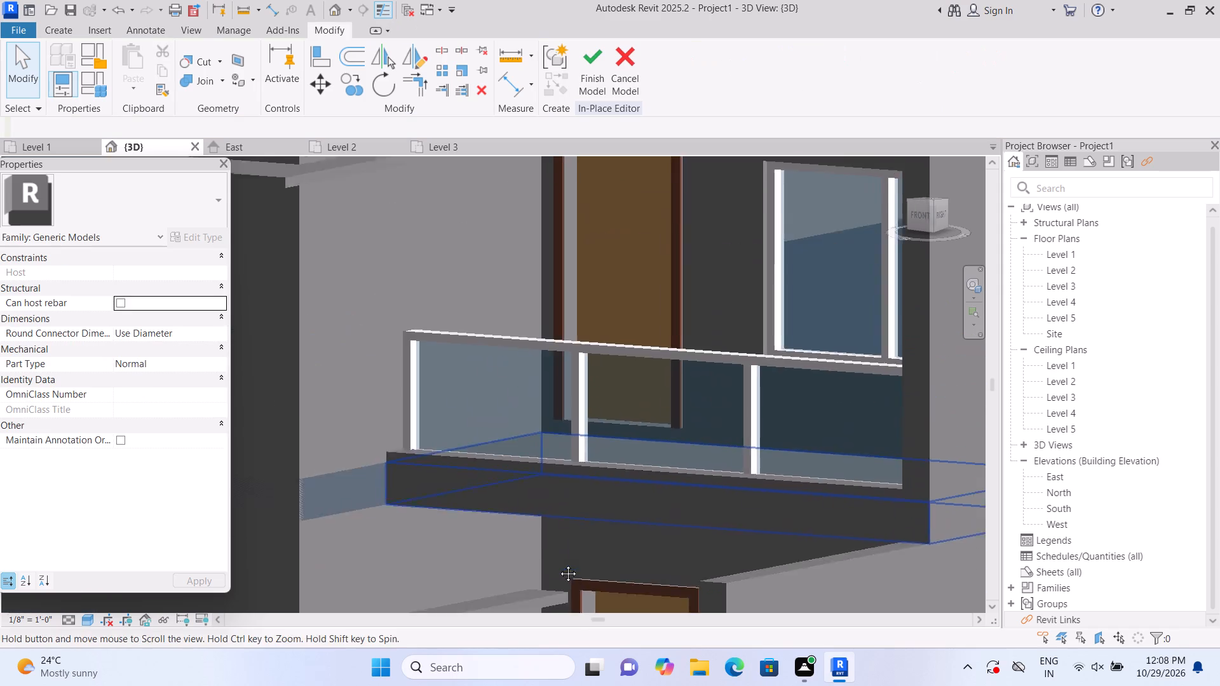
pyautogui.moveTo(559, 564); pyautogui.dragTo(557, 573, button='middle')
pyautogui.click(532, 216)
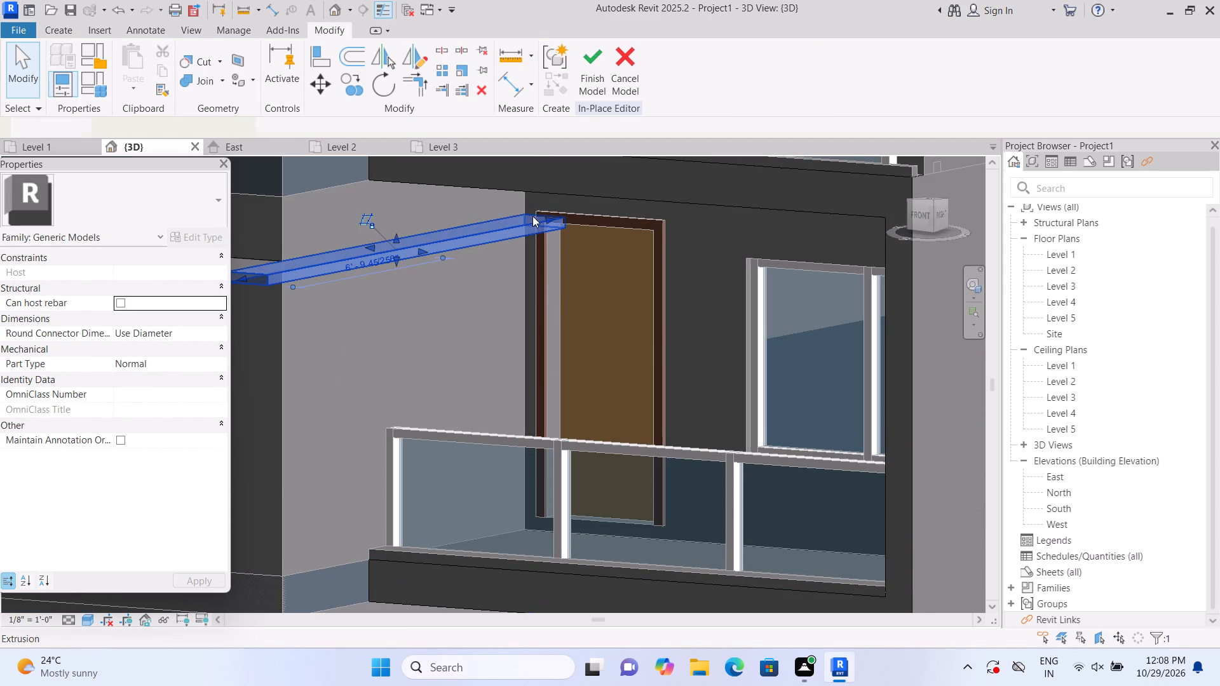
pyautogui.moveTo(548, 220); pyautogui.dragTo(531, 228)
pyautogui.press('Escape')
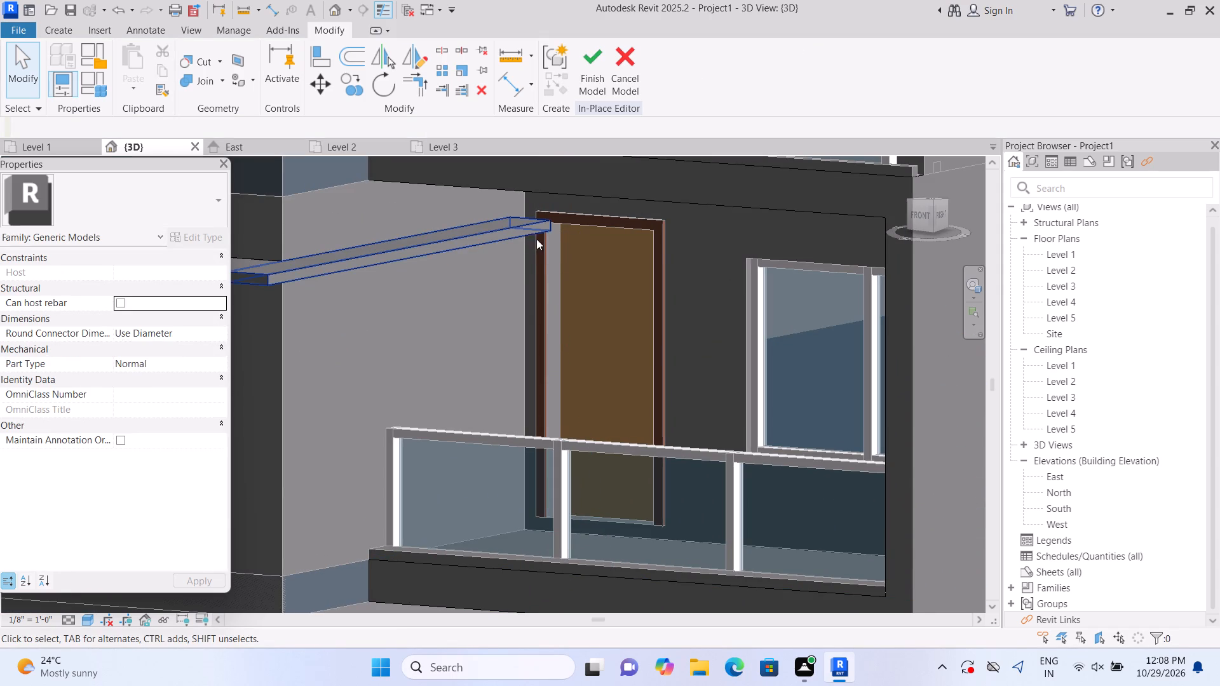
pyautogui.click(534, 228)
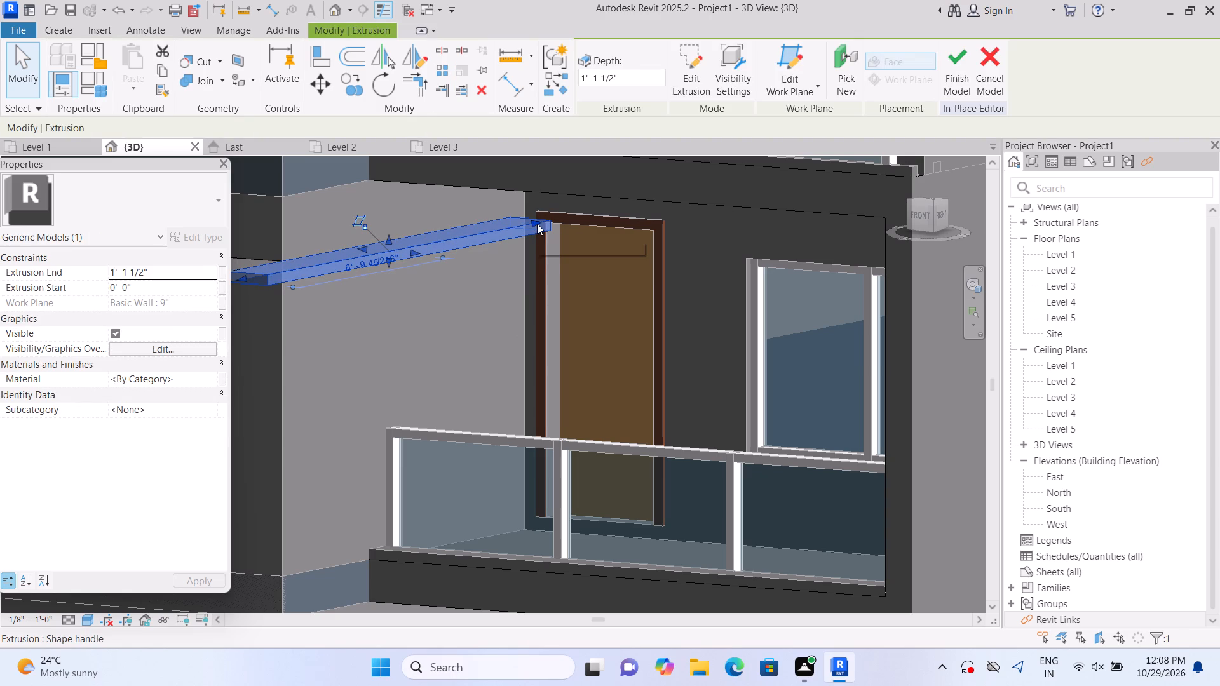
pyautogui.moveTo(536, 221); pyautogui.dragTo(510, 229)
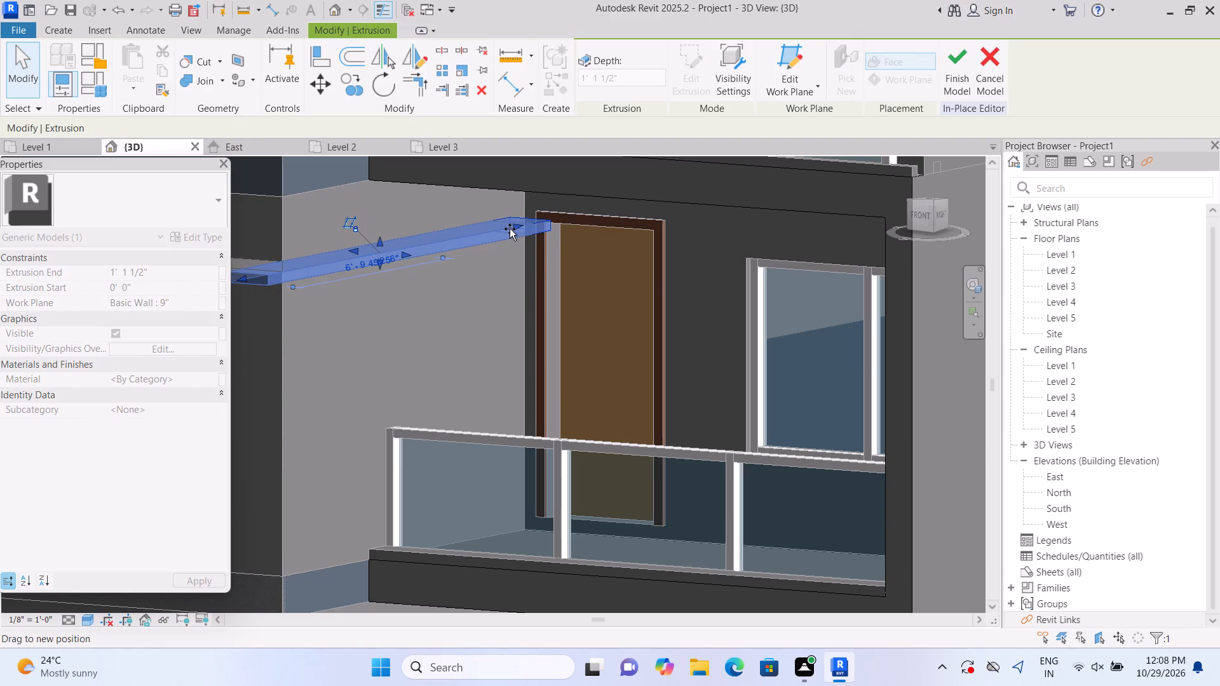
pyautogui.moveTo(510, 229); pyautogui.dragTo(516, 229)
pyautogui.press('Escape')
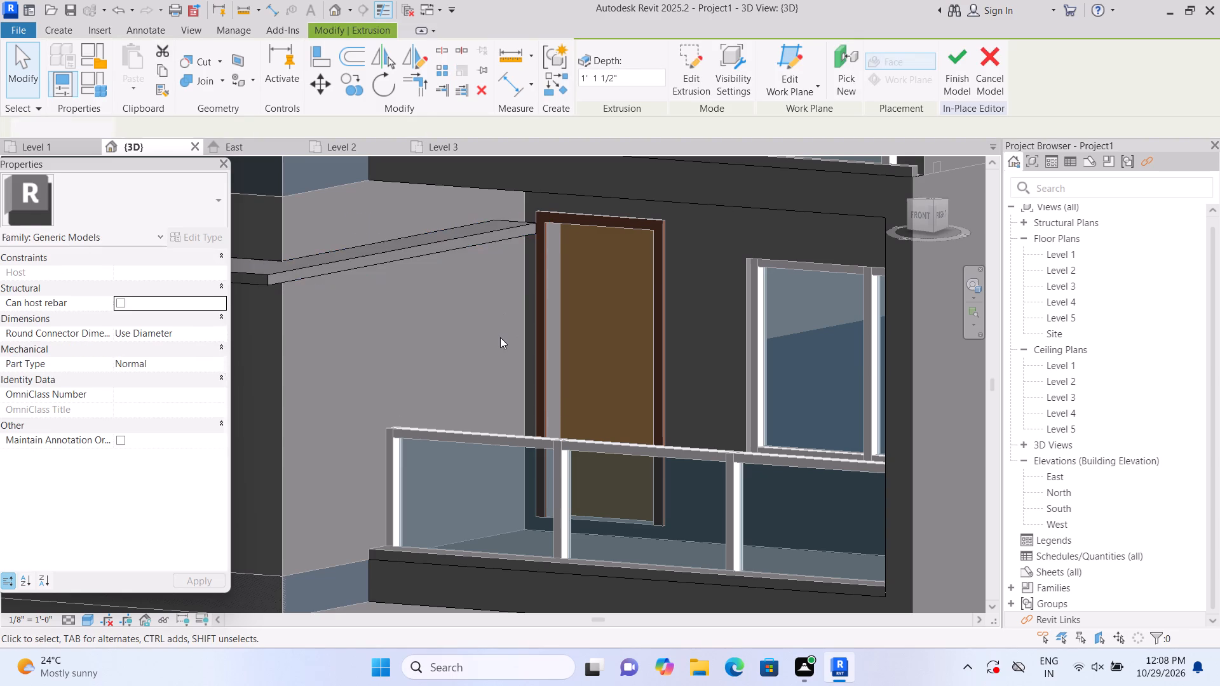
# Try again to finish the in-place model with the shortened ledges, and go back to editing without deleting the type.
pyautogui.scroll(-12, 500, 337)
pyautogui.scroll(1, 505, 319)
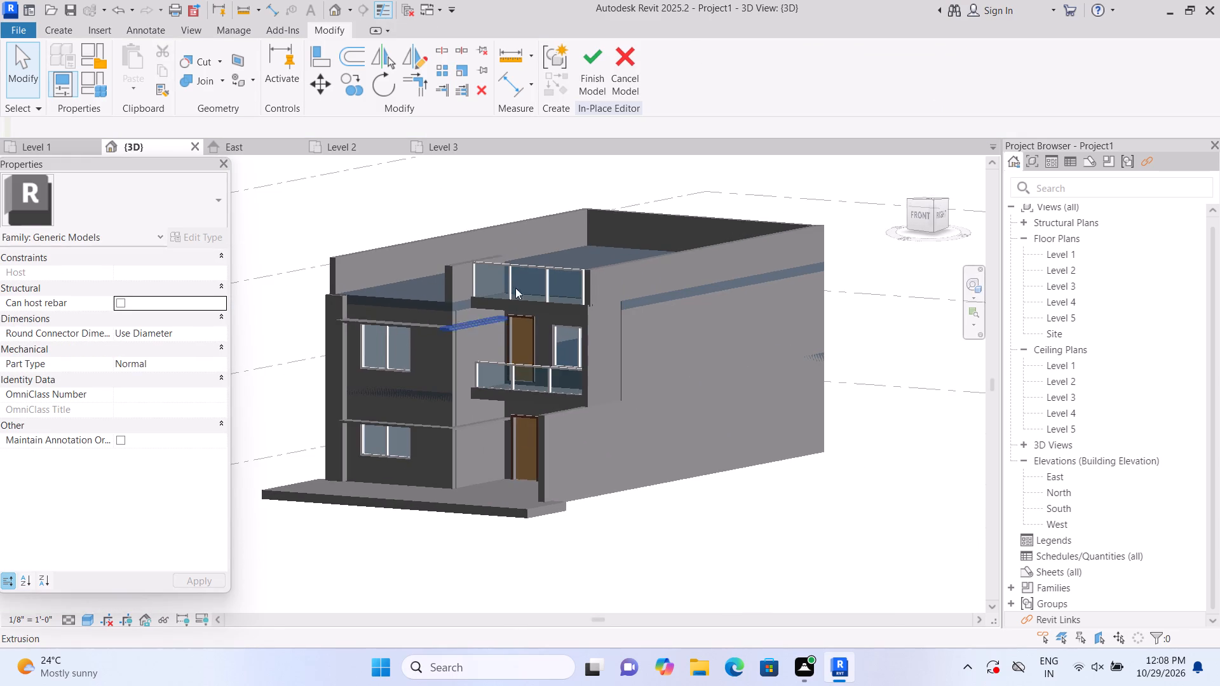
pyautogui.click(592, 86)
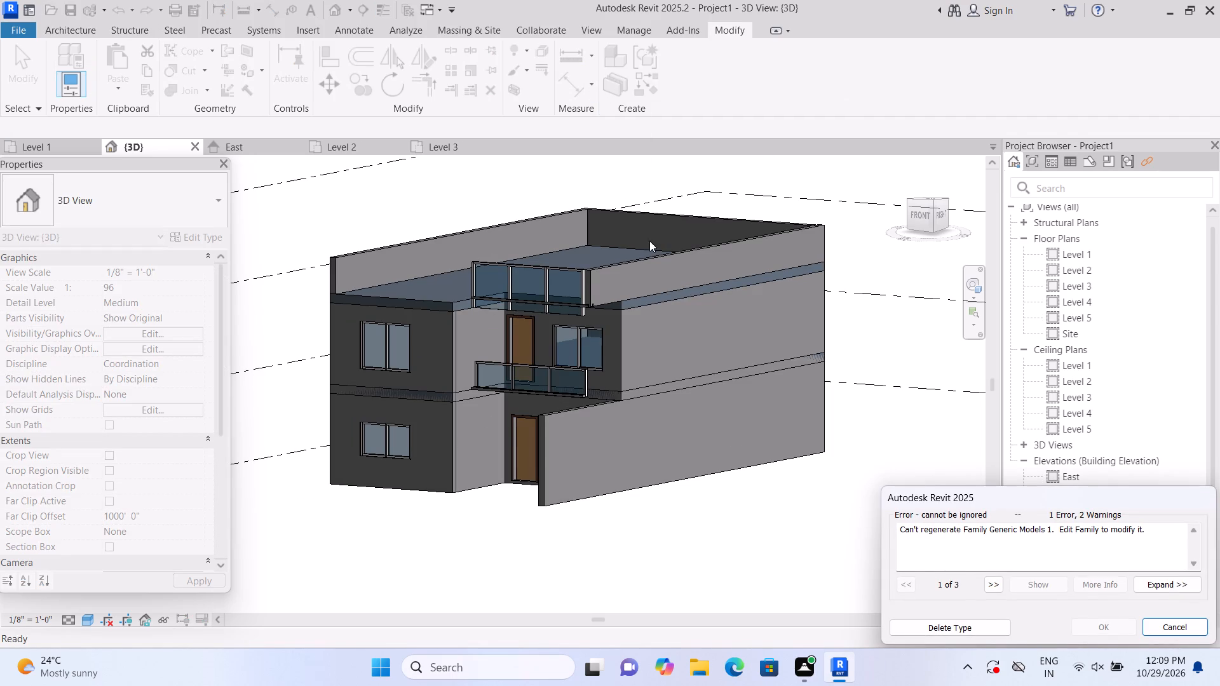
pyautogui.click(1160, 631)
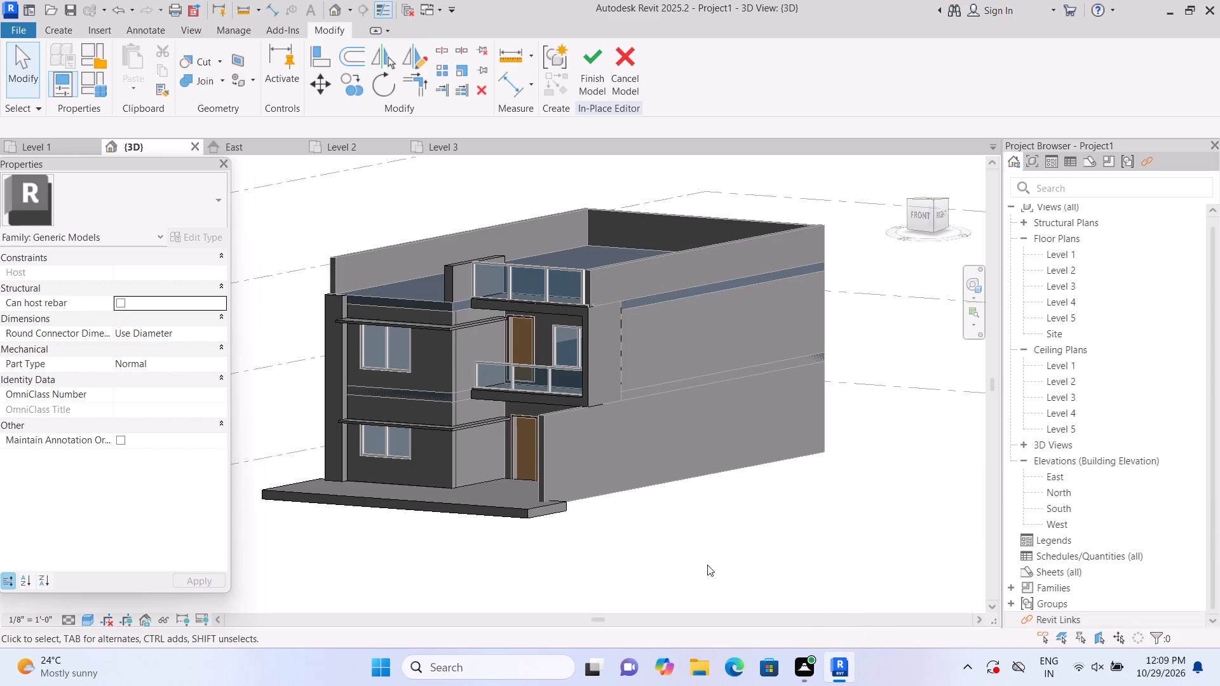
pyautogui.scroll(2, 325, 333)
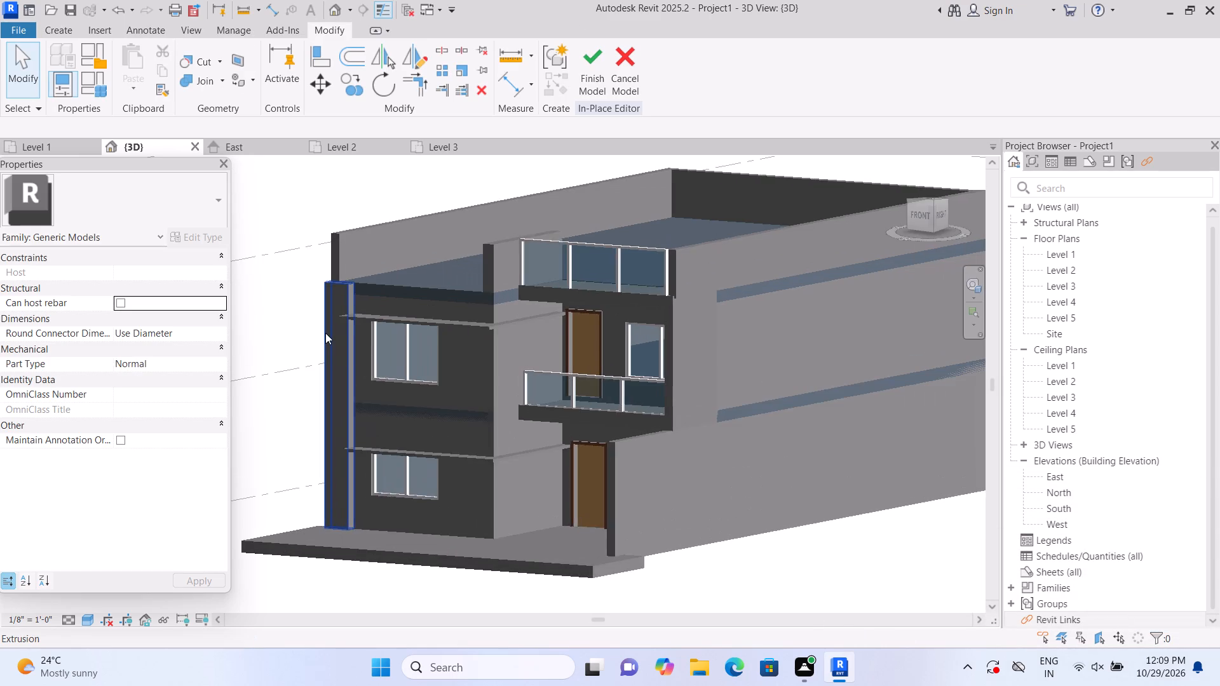
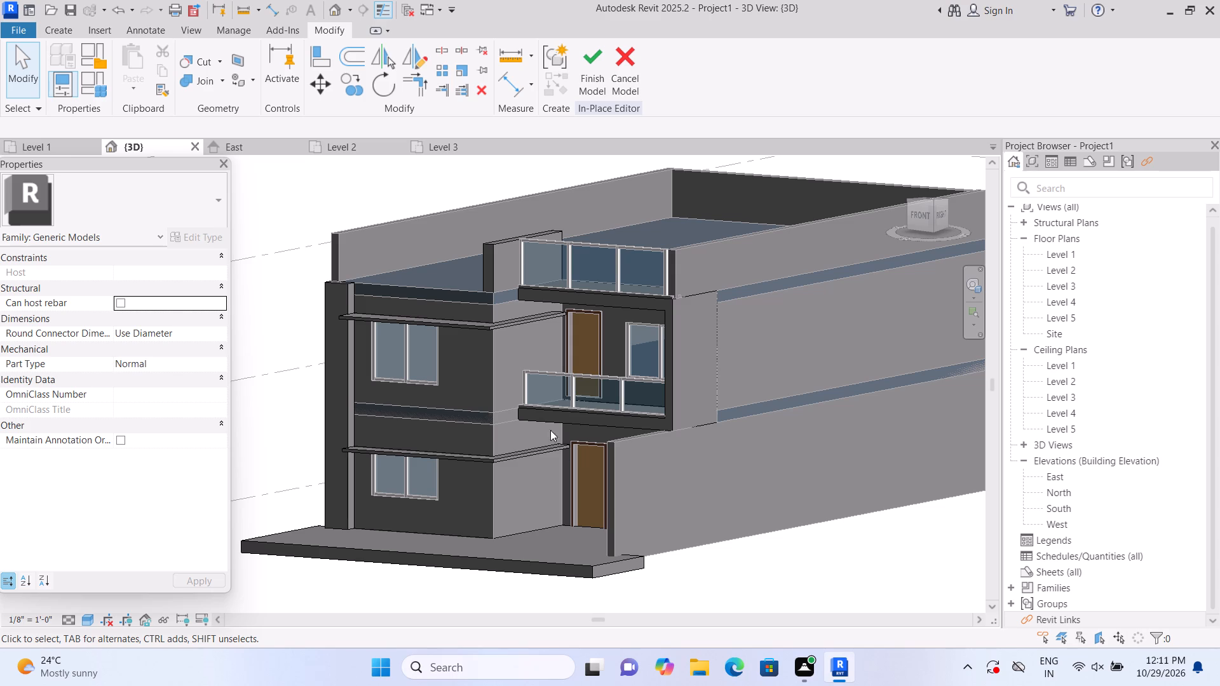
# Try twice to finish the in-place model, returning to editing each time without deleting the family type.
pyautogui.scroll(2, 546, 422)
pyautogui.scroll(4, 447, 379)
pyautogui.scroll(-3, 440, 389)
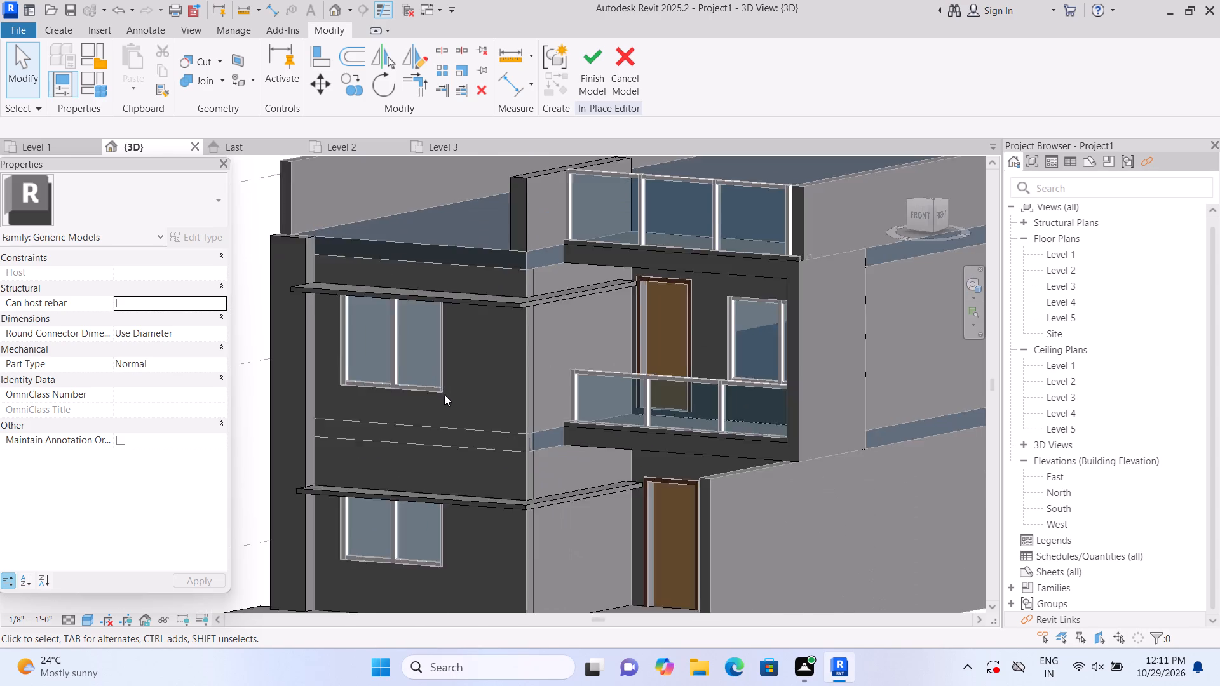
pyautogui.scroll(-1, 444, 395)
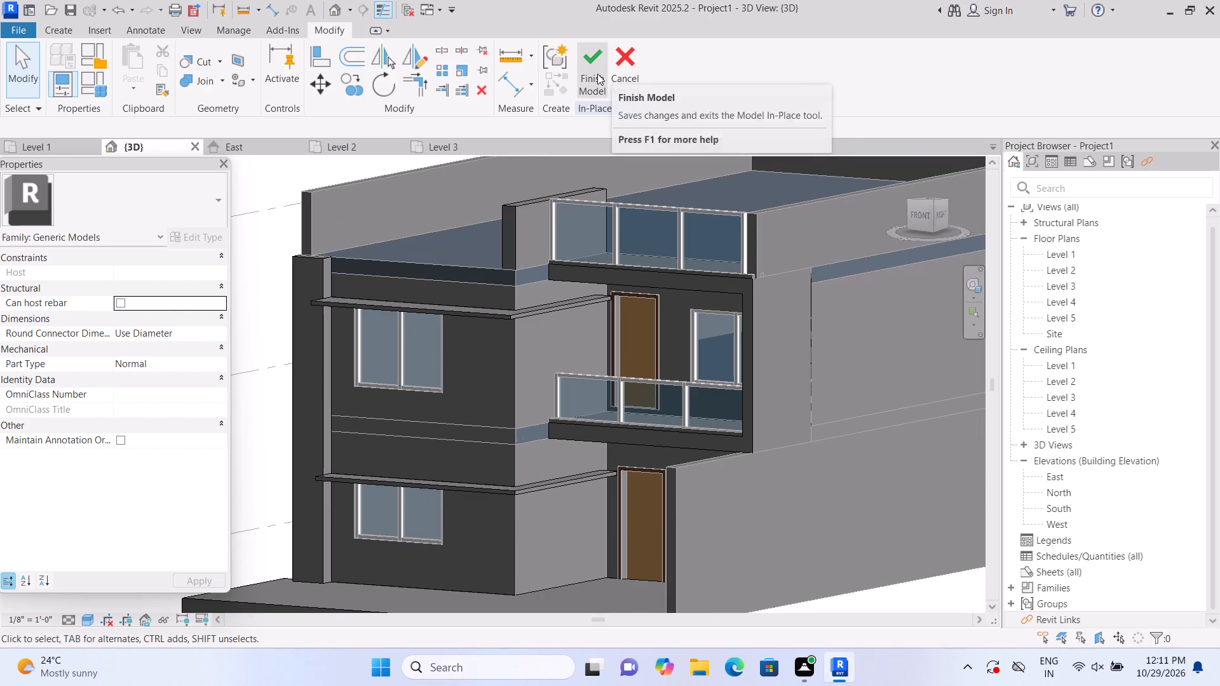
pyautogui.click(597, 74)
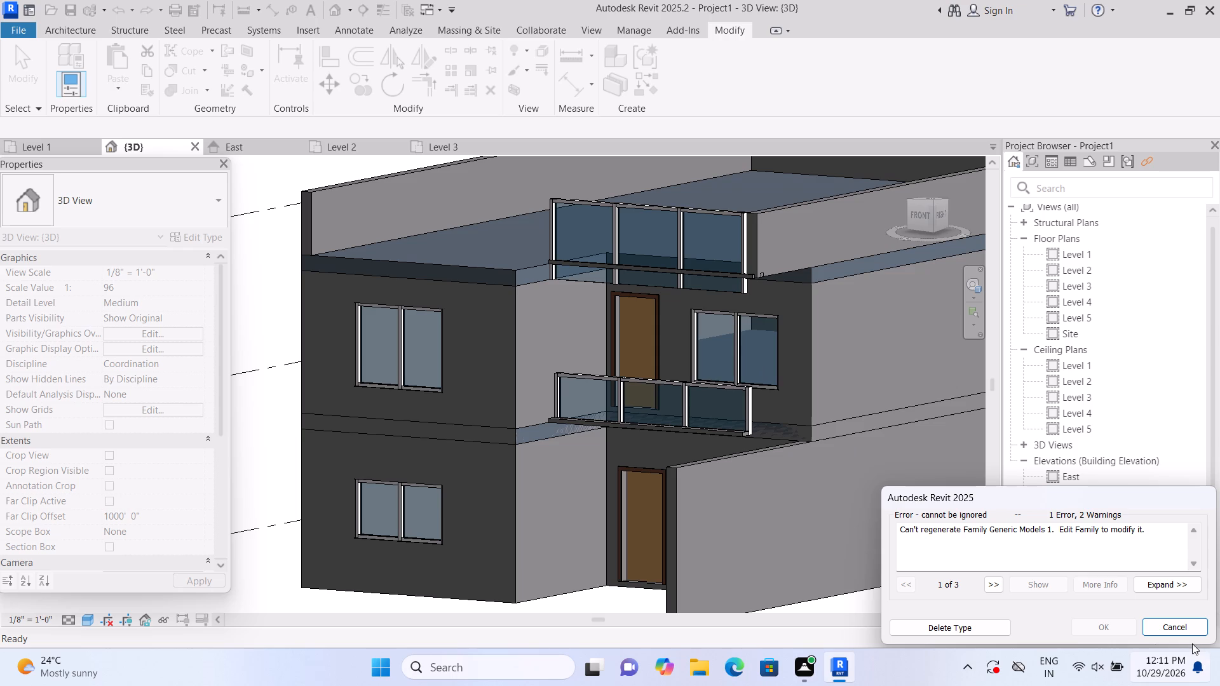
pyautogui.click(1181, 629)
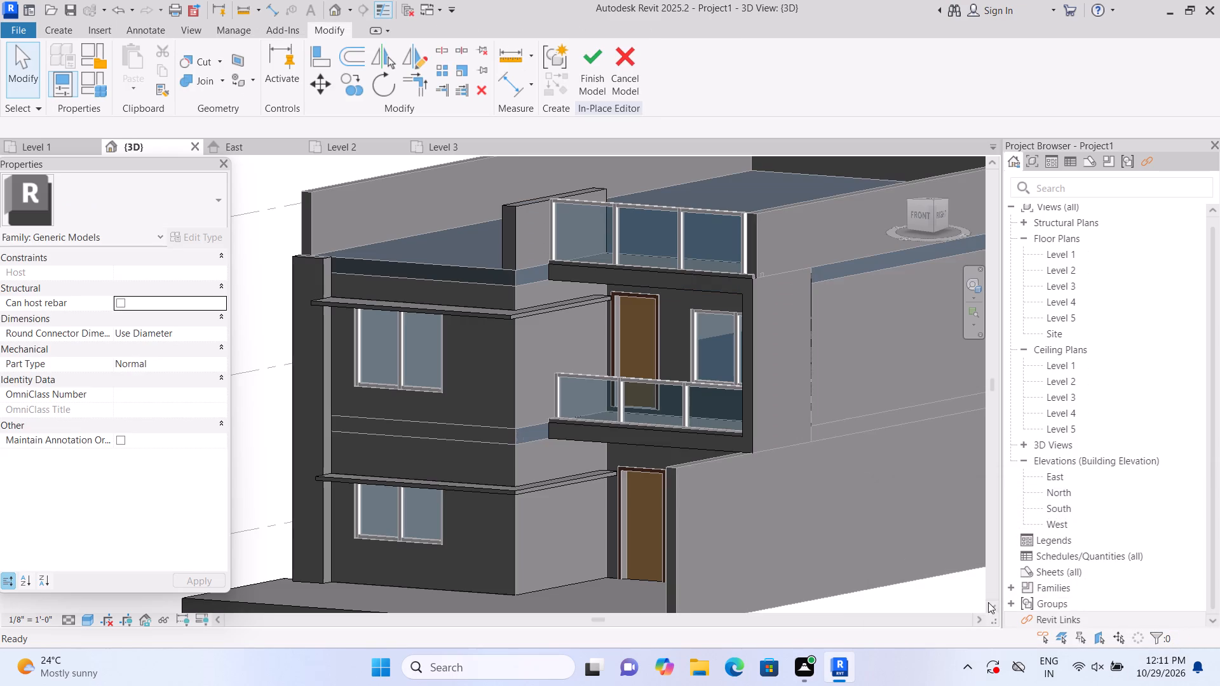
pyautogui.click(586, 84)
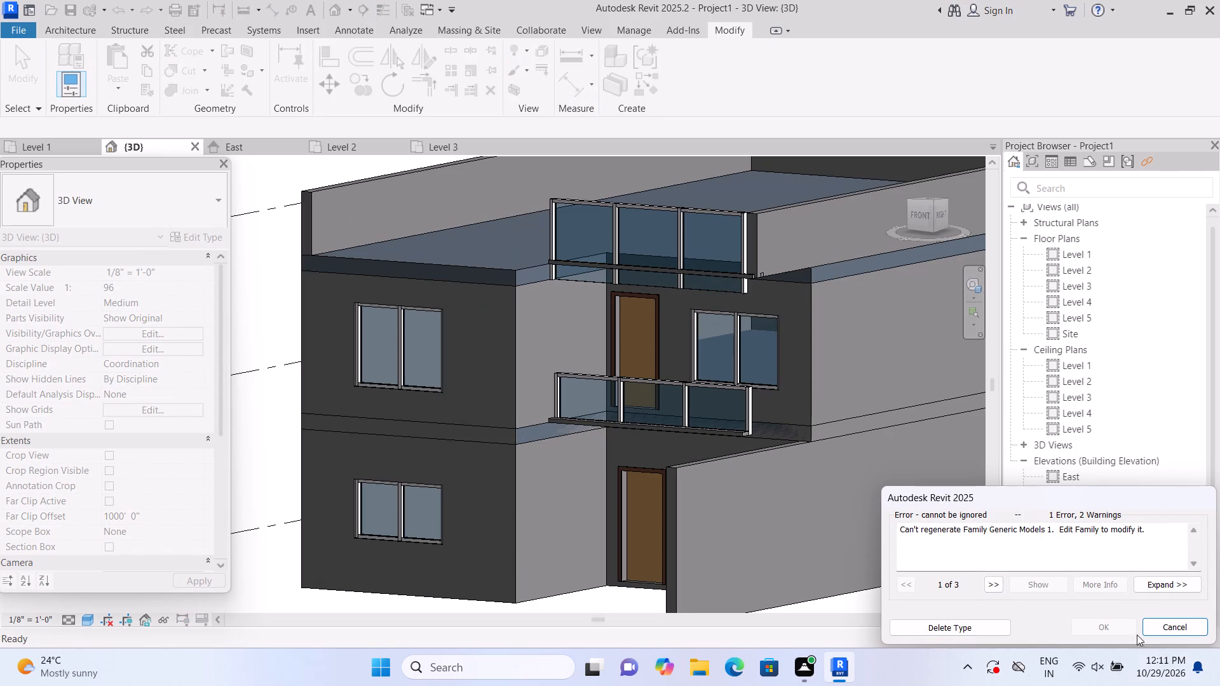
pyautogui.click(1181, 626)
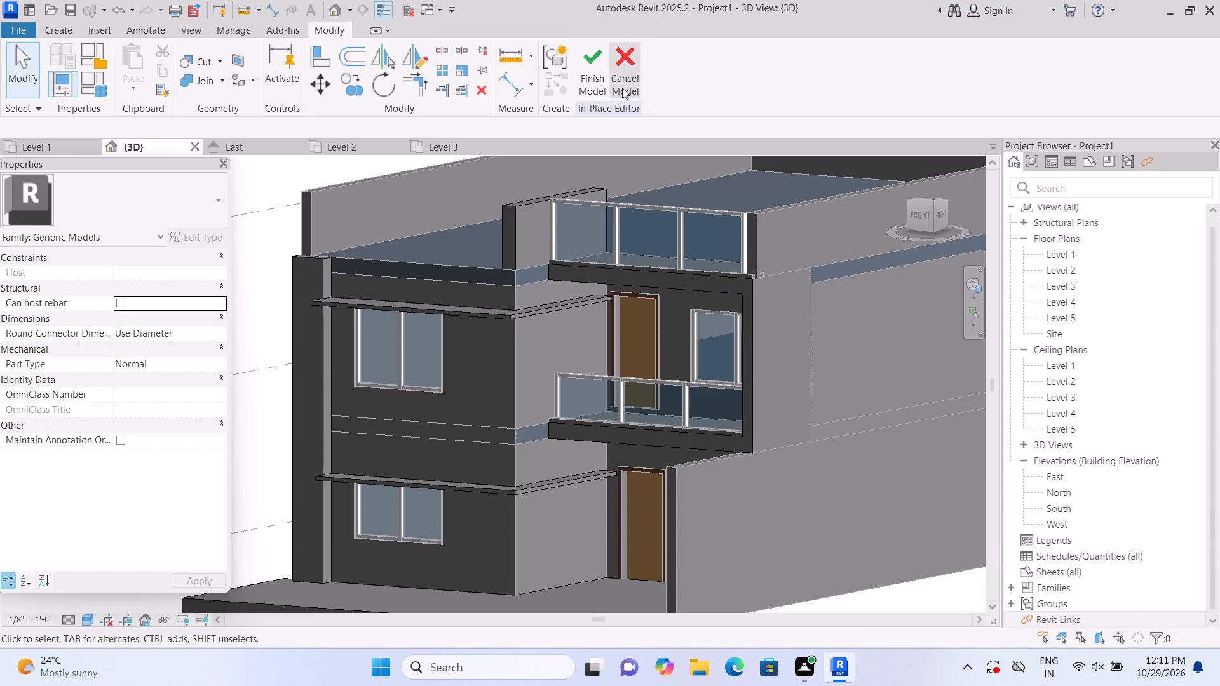
# Cancel the in-place model session and discard its unsaved changes.
pyautogui.click(638, 67)
pyautogui.click(668, 348)
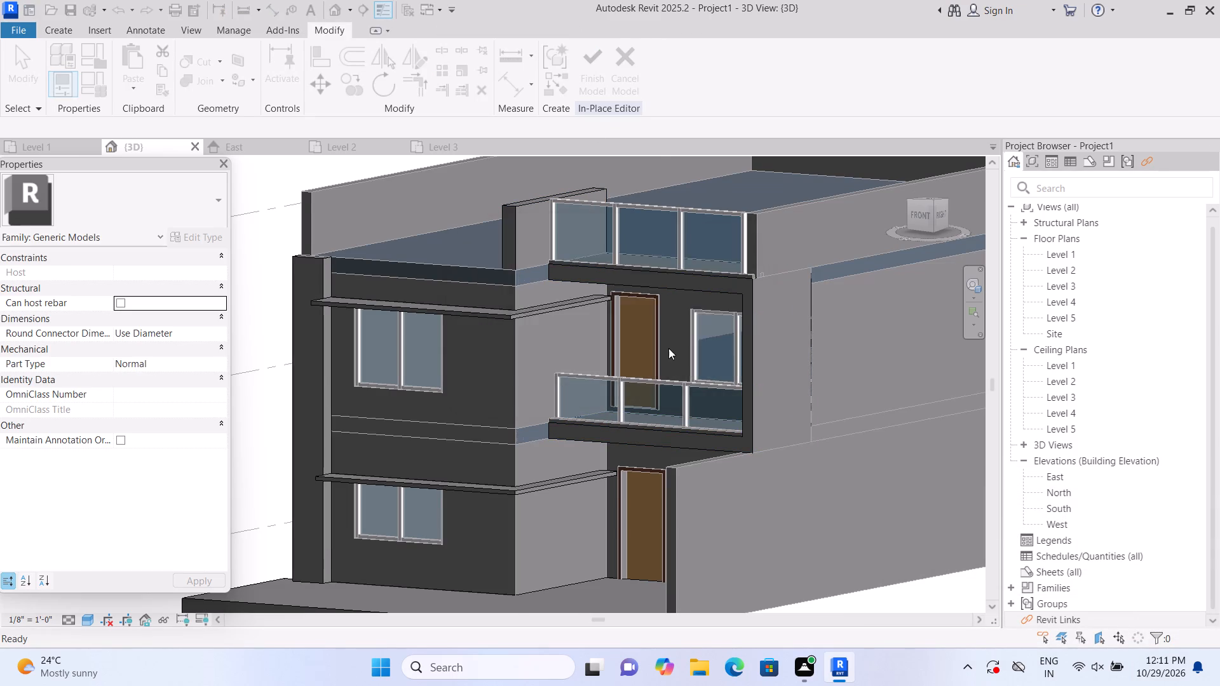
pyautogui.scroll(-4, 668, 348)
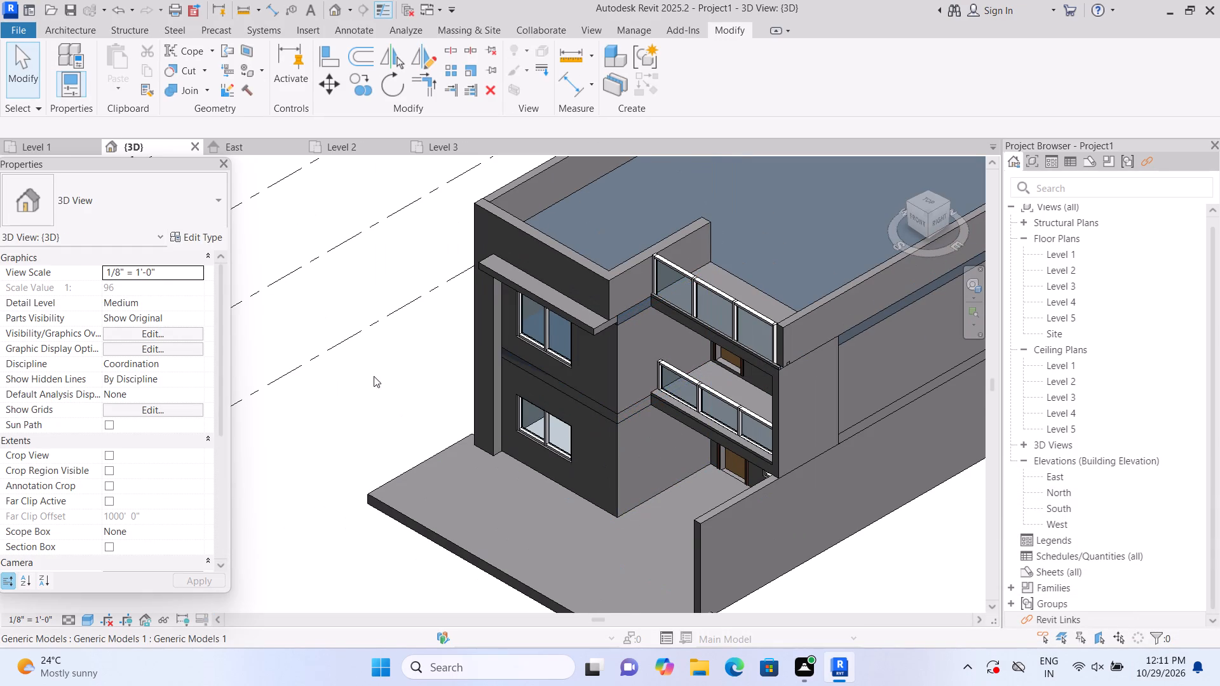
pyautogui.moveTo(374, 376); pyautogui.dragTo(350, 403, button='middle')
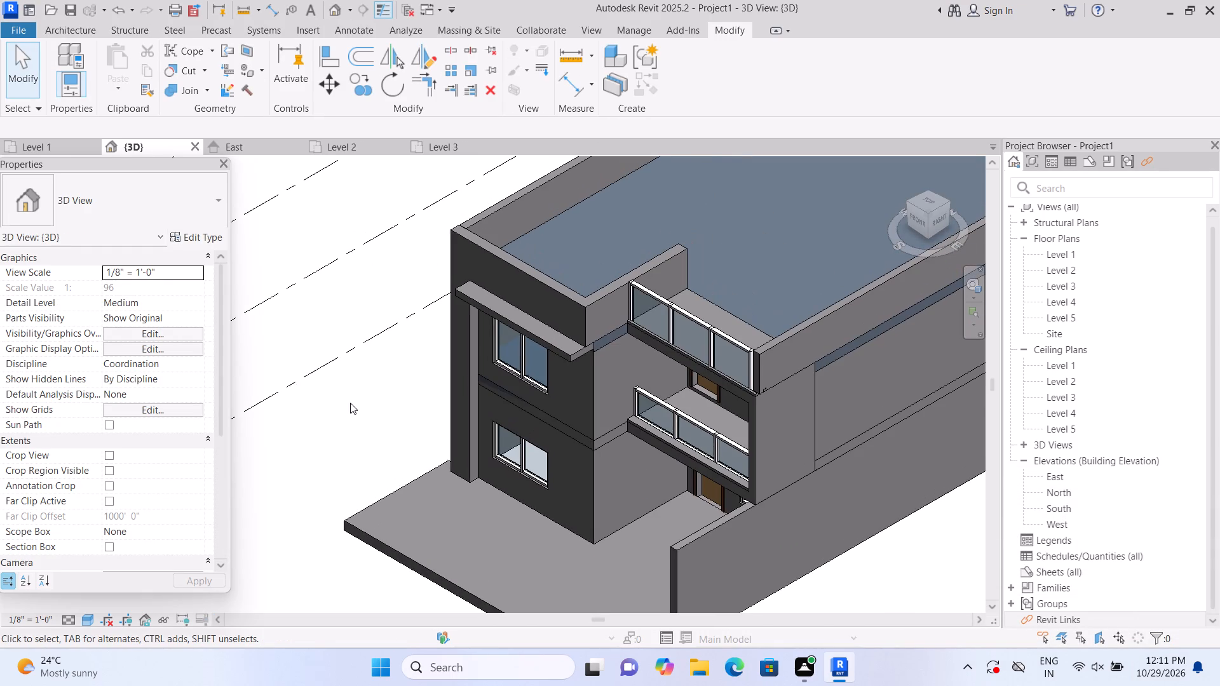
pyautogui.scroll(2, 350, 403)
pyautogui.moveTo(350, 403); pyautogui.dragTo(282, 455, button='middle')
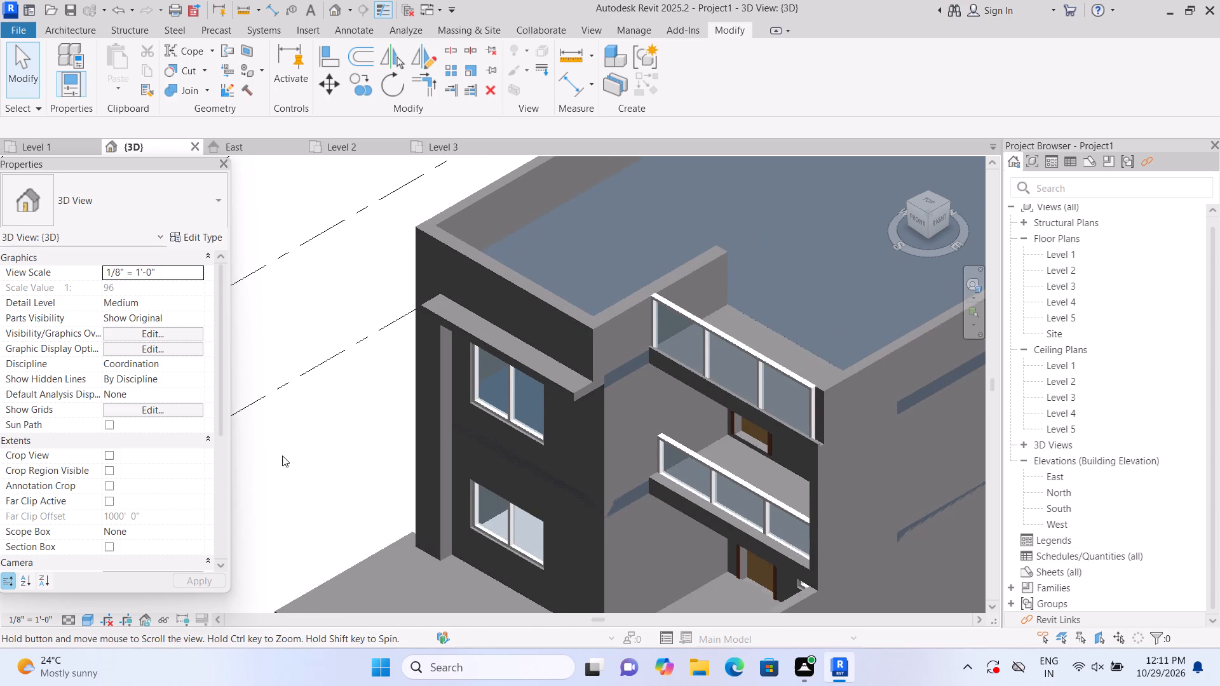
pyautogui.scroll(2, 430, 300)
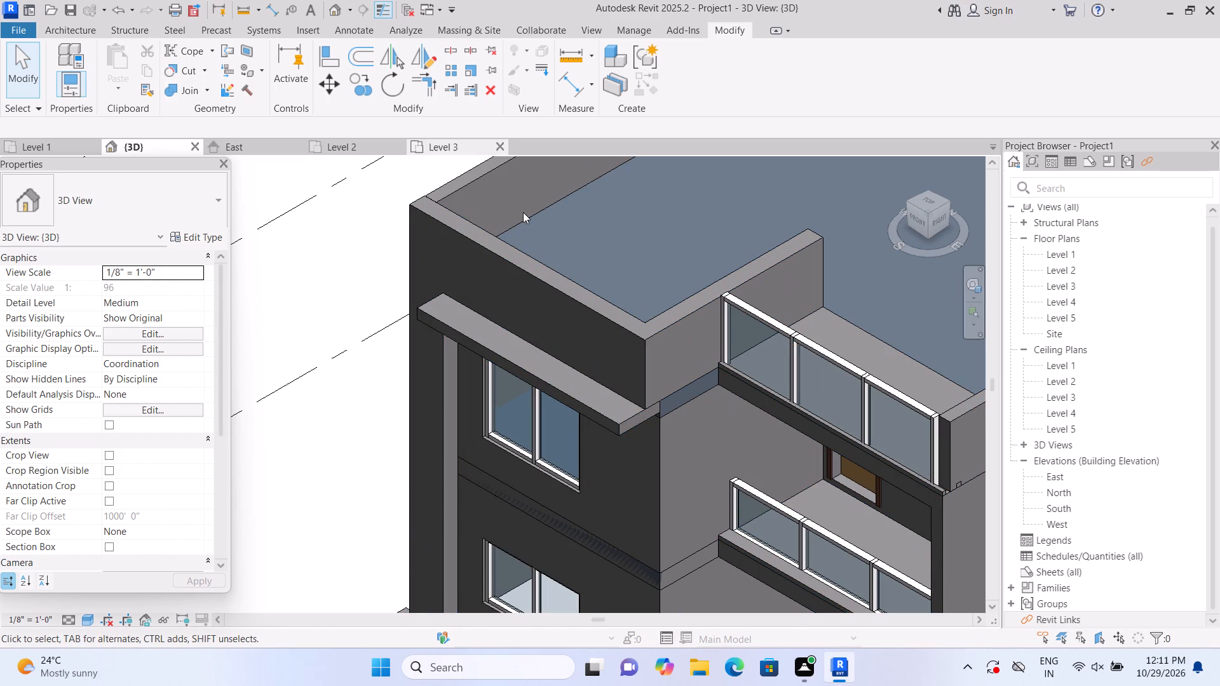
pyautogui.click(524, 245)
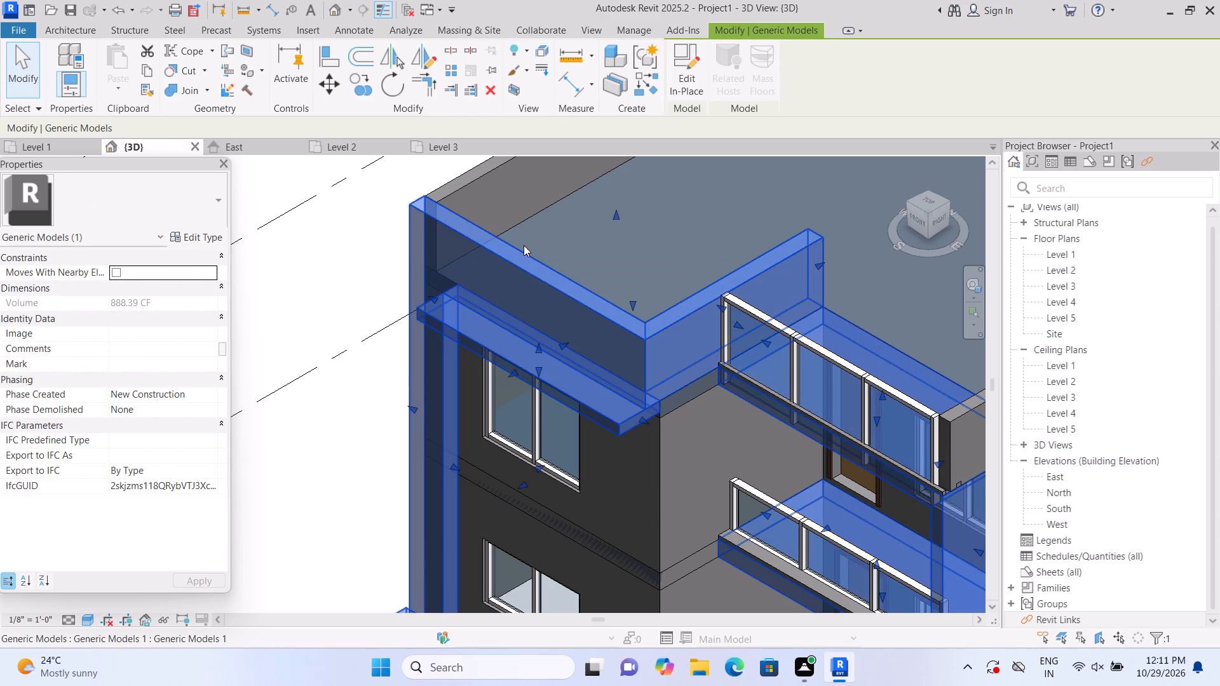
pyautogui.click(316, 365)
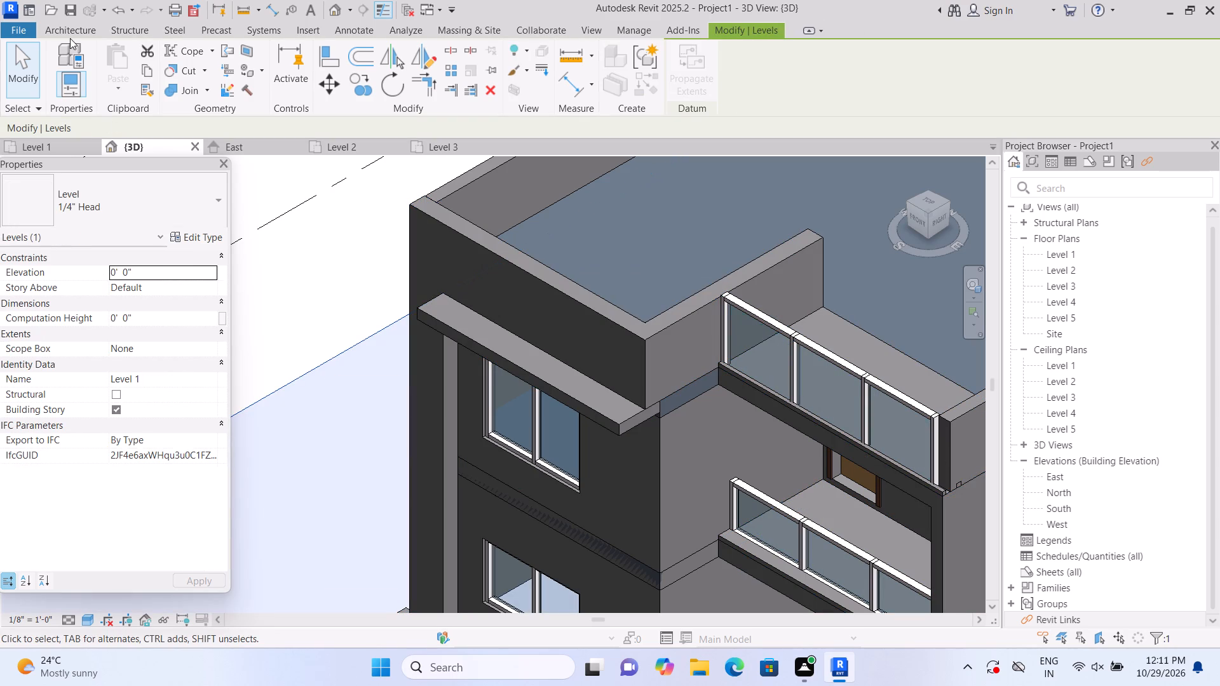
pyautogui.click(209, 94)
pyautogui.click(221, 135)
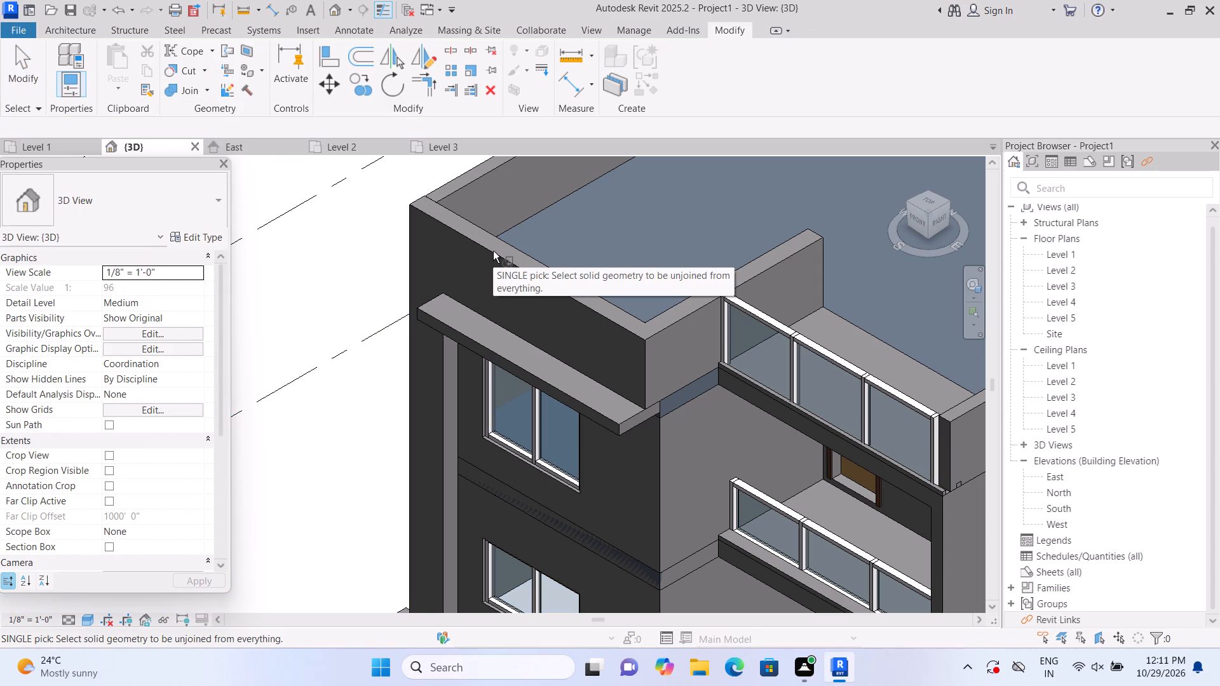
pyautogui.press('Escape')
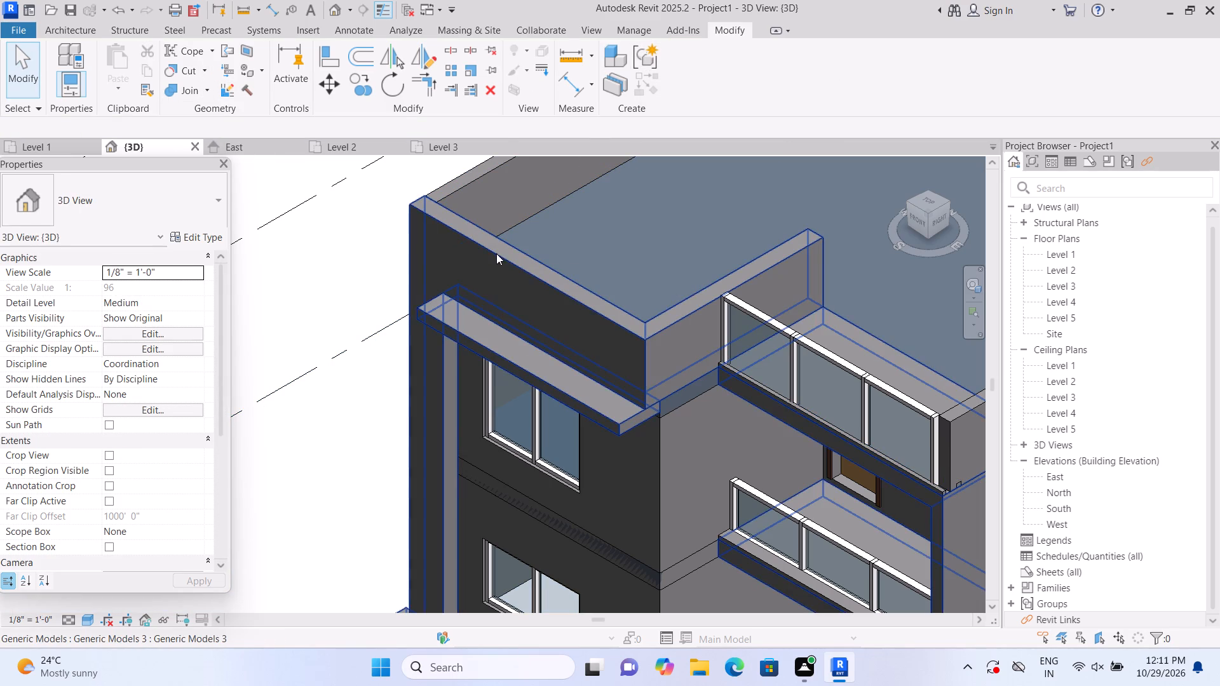
# Reopen the facade's in-place generic model for editing.
pyautogui.click(496, 253)
pyautogui.click(671, 61)
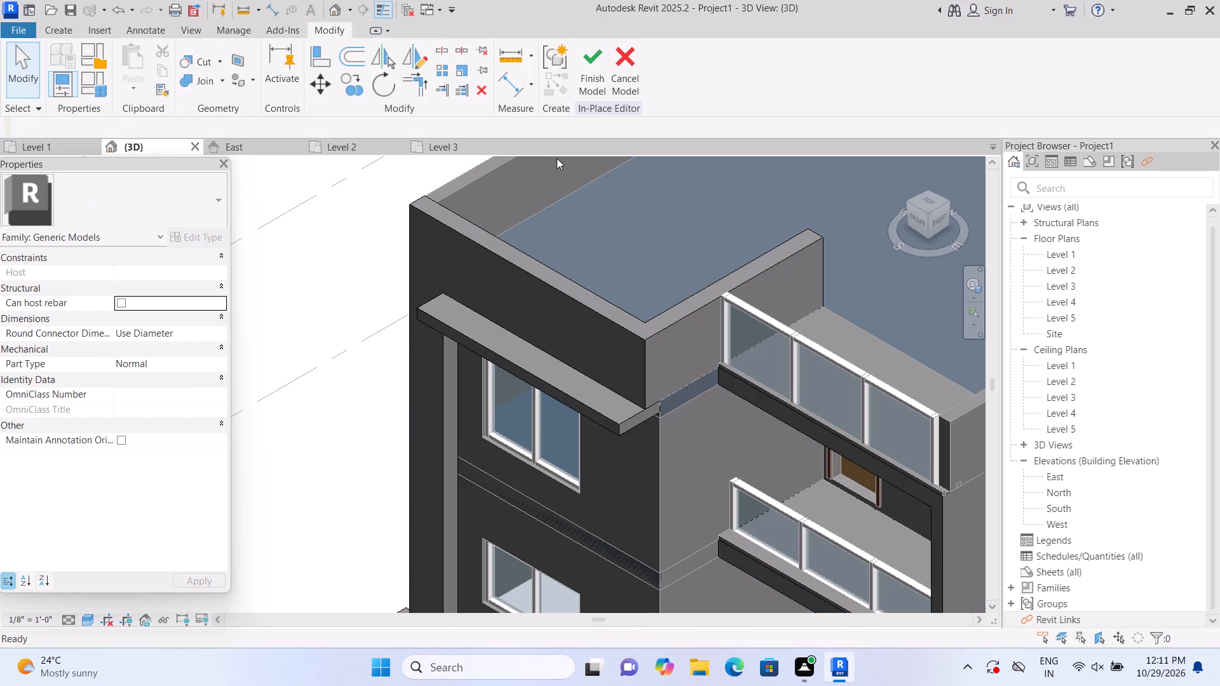
# Unjoin the front roof parapet extrusion above the upper window ledge from all geometry joined to it.
pyautogui.scroll(-2, 283, 318)
pyautogui.moveTo(288, 324); pyautogui.dragTo(288, 274, button='middle')
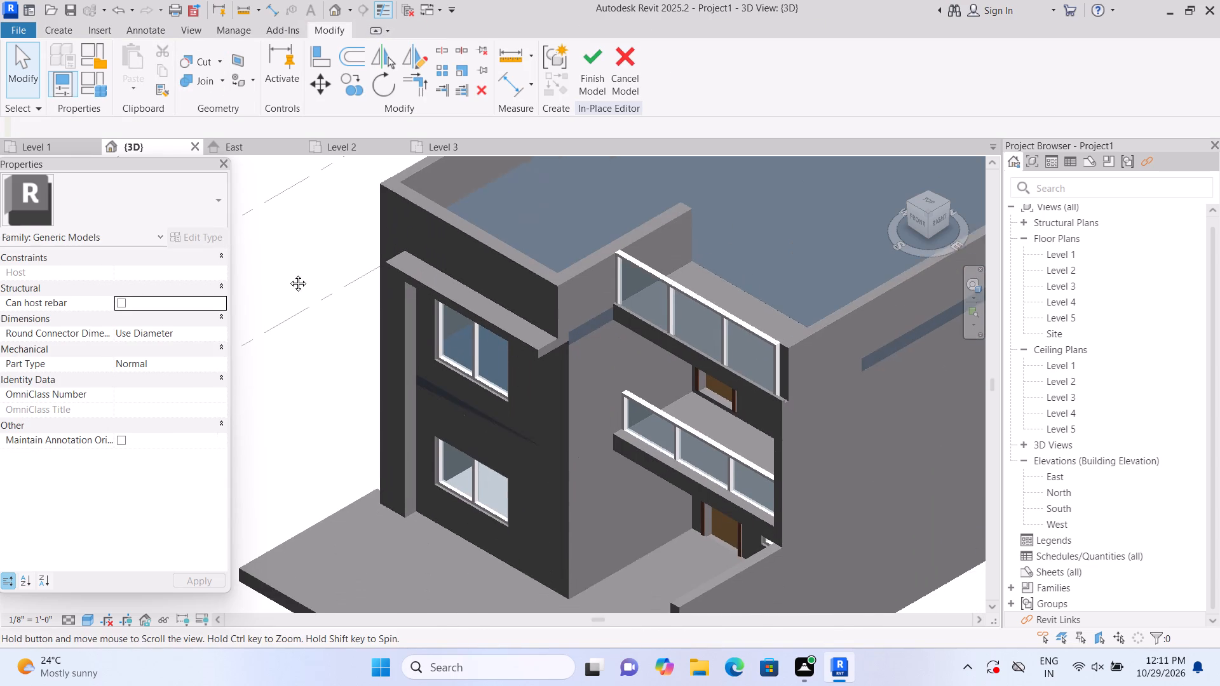
pyautogui.moveTo(288, 274); pyautogui.dragTo(288, 266, button='middle')
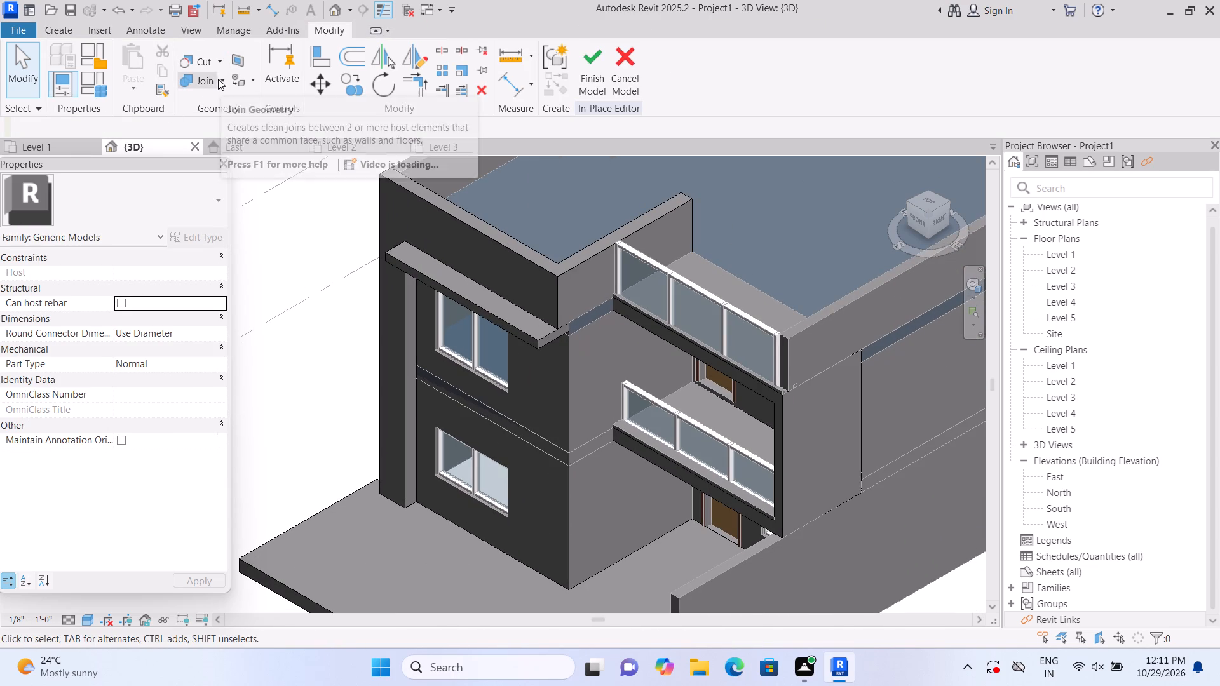
pyautogui.click(219, 79)
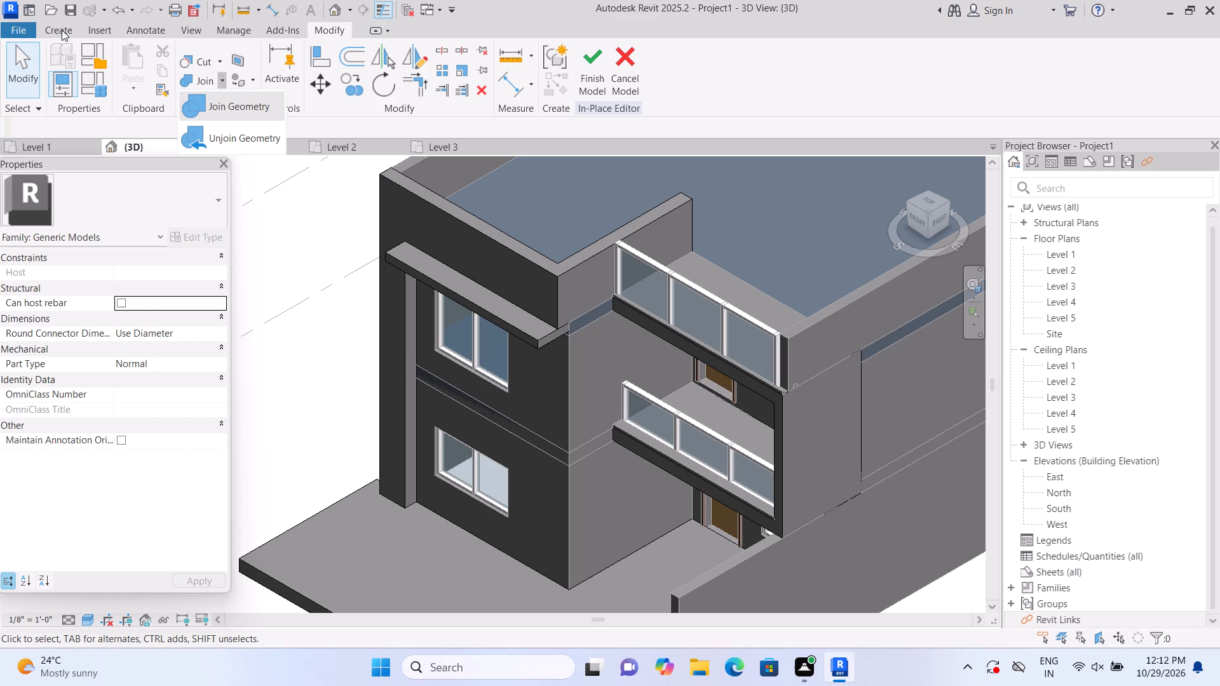
pyautogui.click(234, 131)
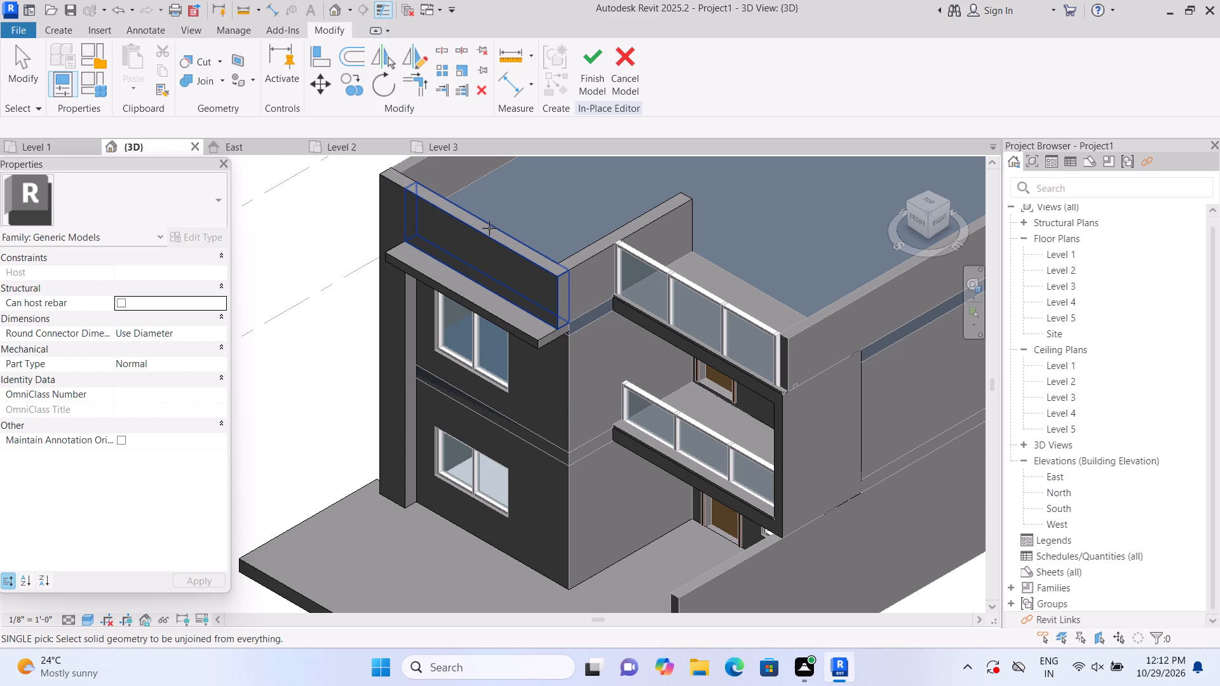
pyautogui.click(489, 228)
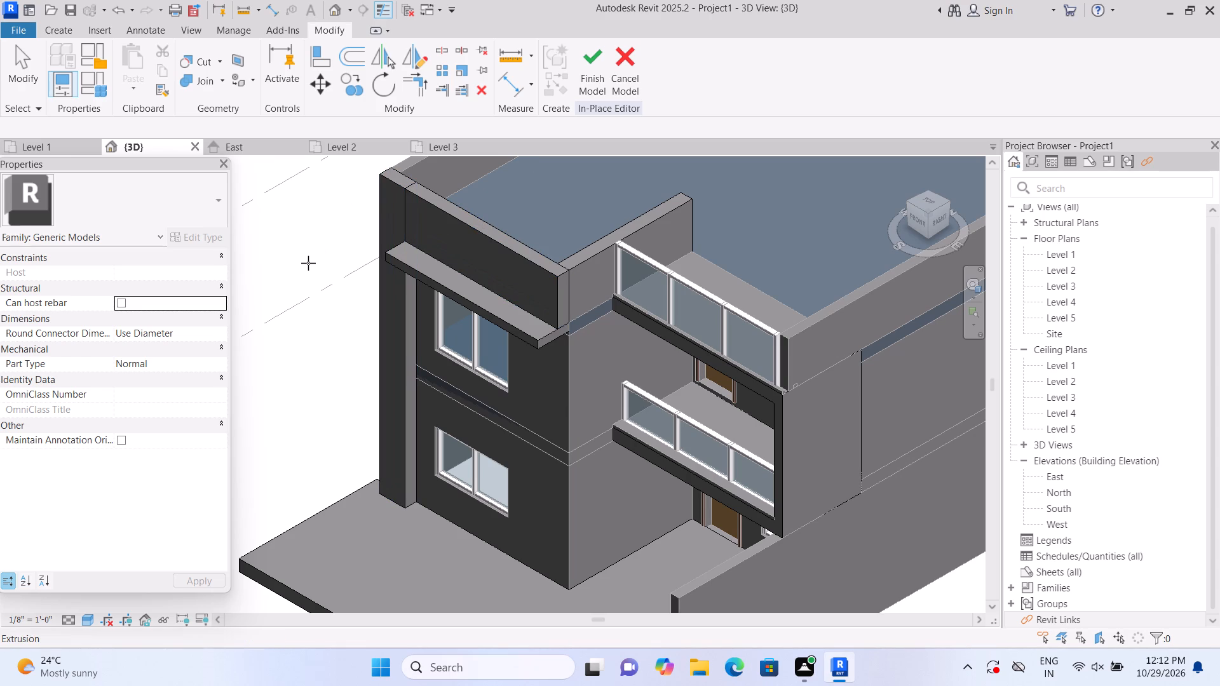
pyautogui.press('Escape')
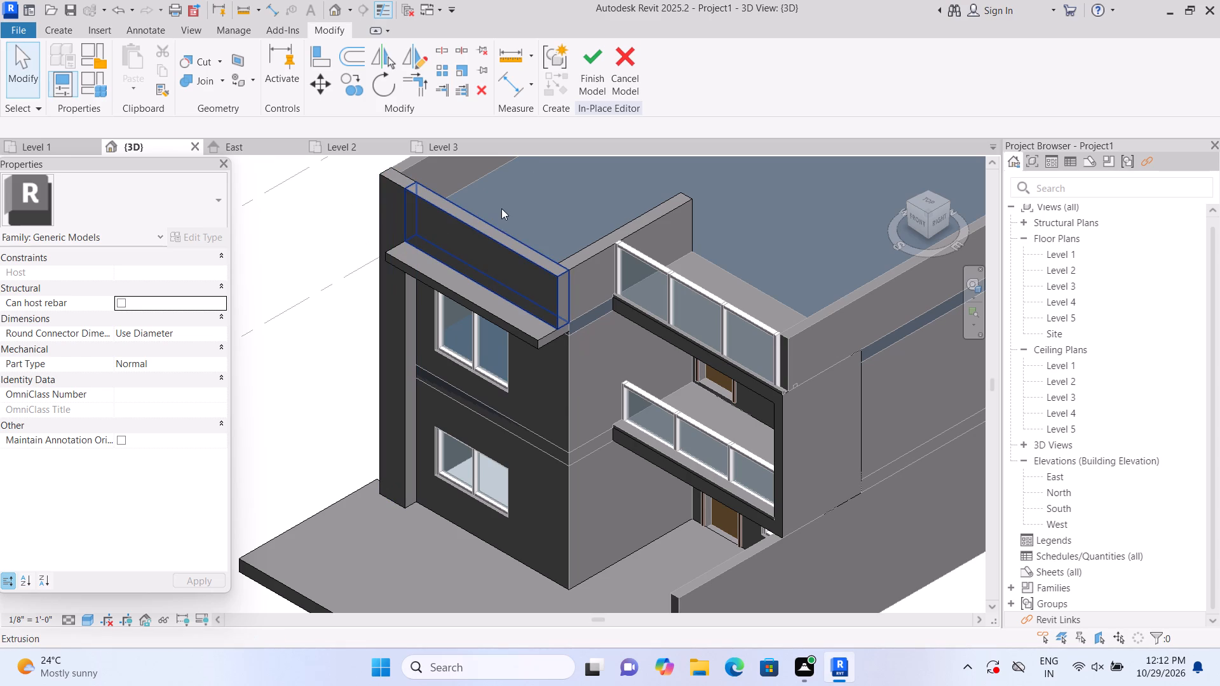
# Select the unjoined front roof parapet extrusion.
pyautogui.click(492, 229)
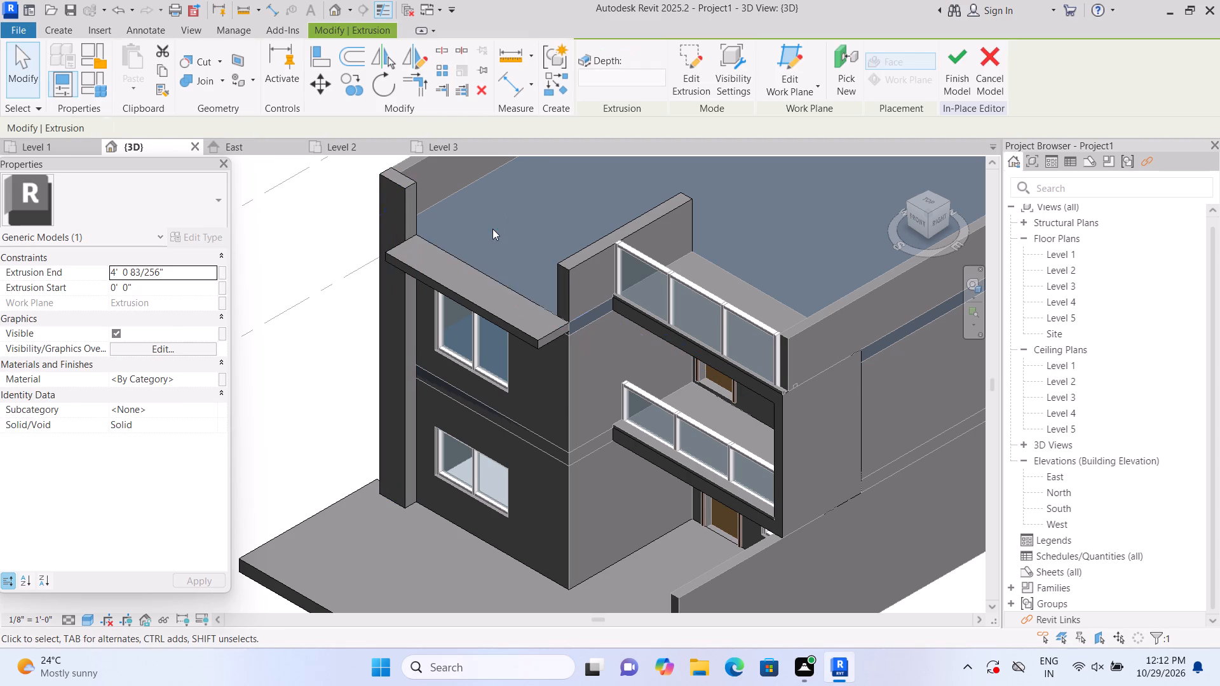
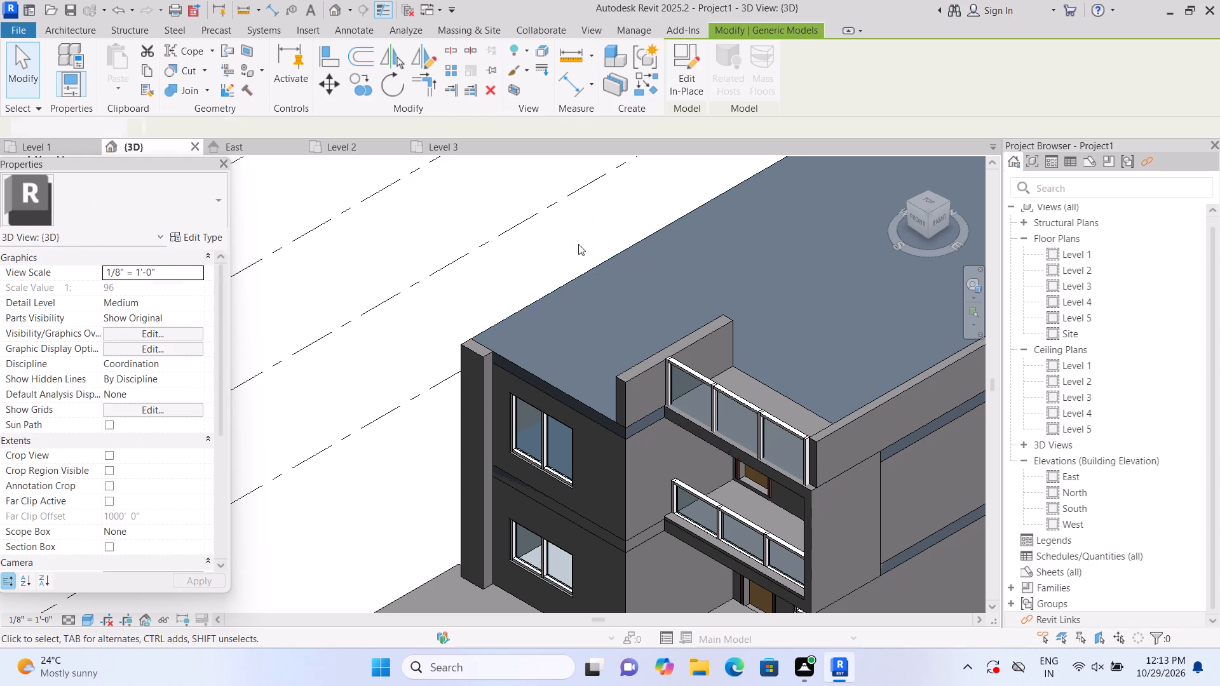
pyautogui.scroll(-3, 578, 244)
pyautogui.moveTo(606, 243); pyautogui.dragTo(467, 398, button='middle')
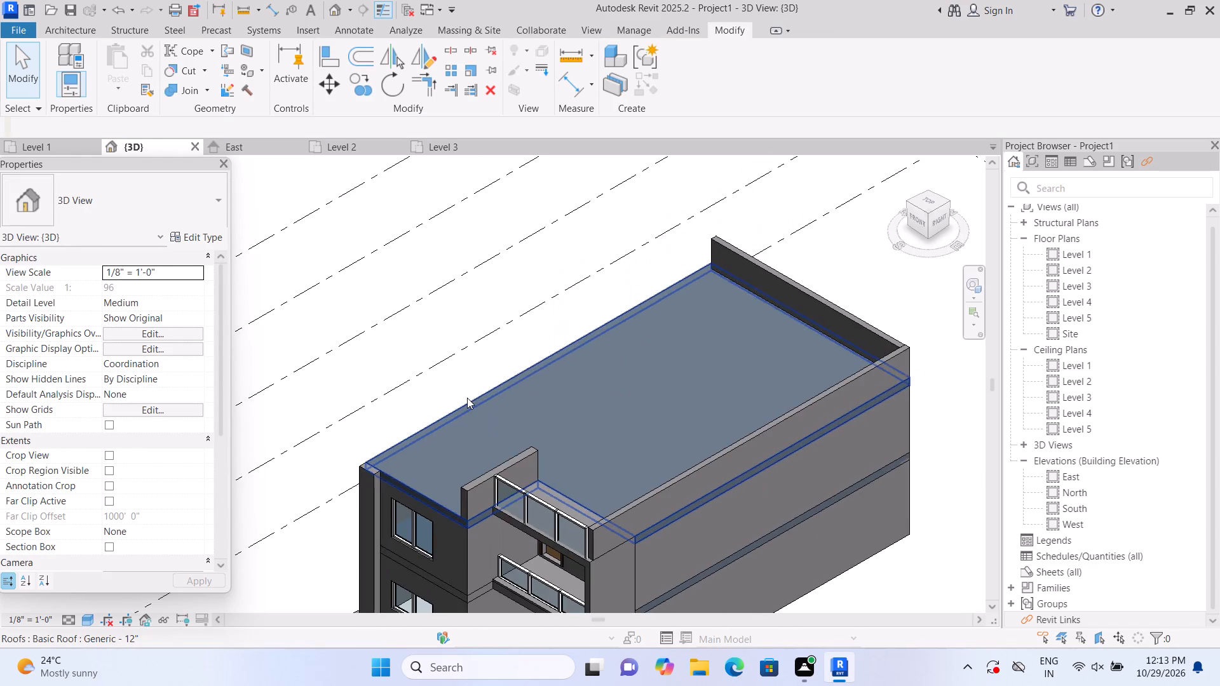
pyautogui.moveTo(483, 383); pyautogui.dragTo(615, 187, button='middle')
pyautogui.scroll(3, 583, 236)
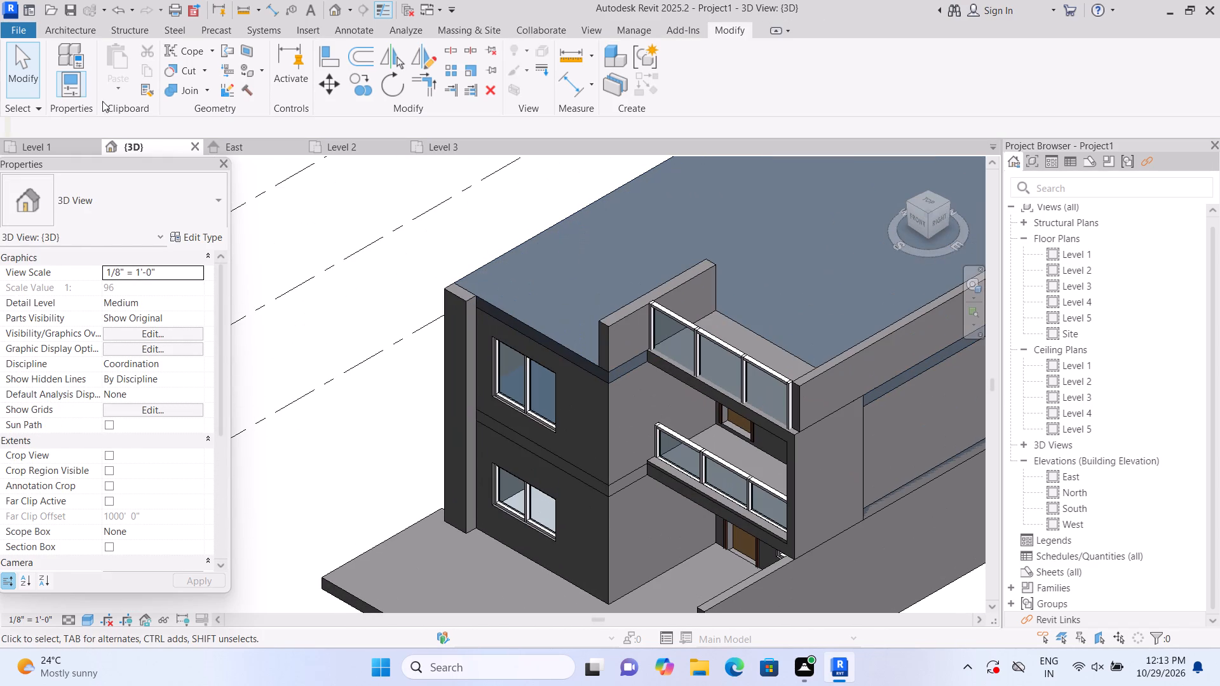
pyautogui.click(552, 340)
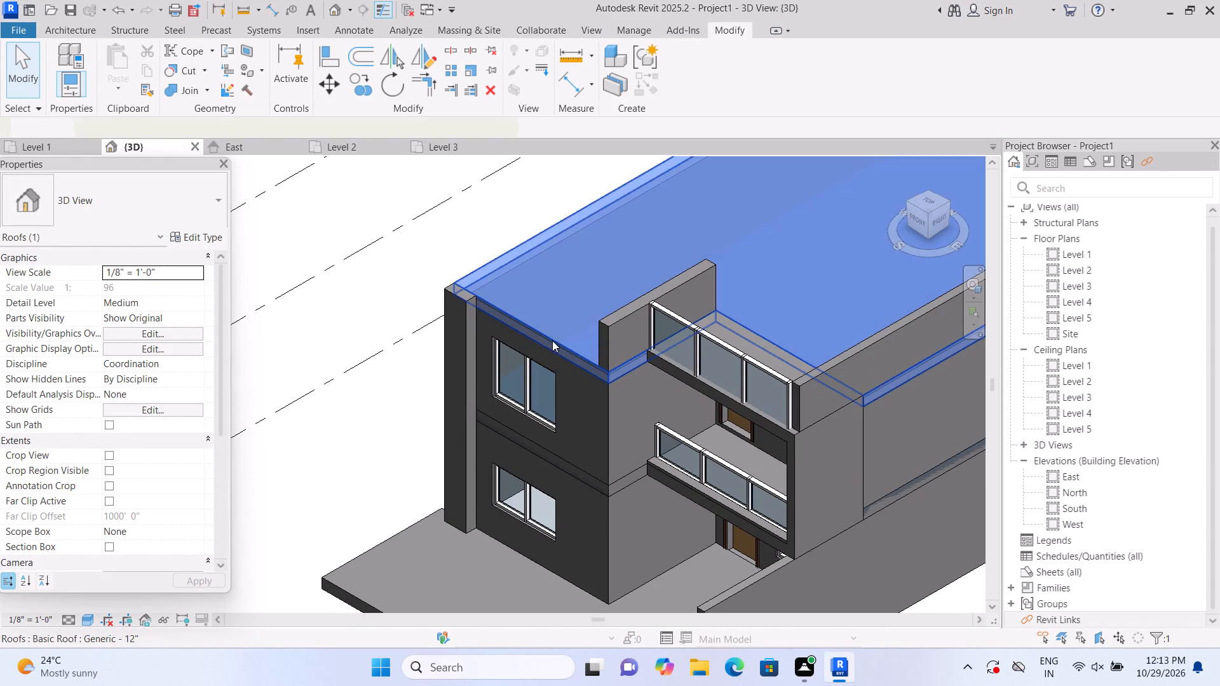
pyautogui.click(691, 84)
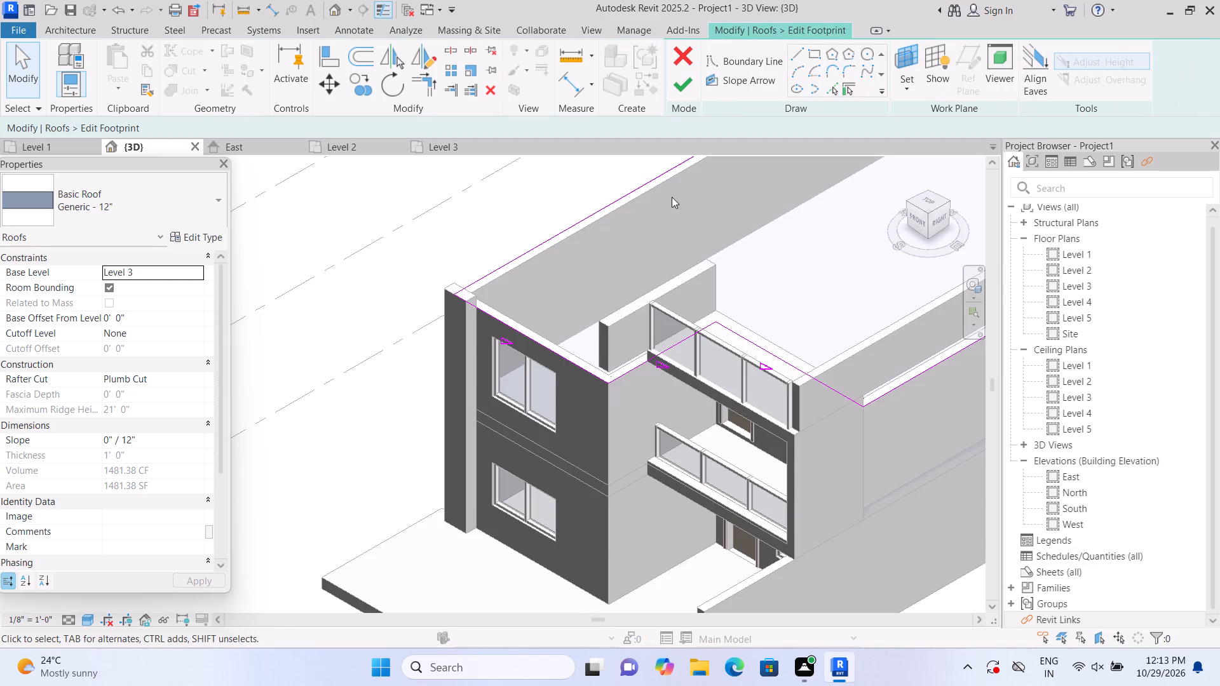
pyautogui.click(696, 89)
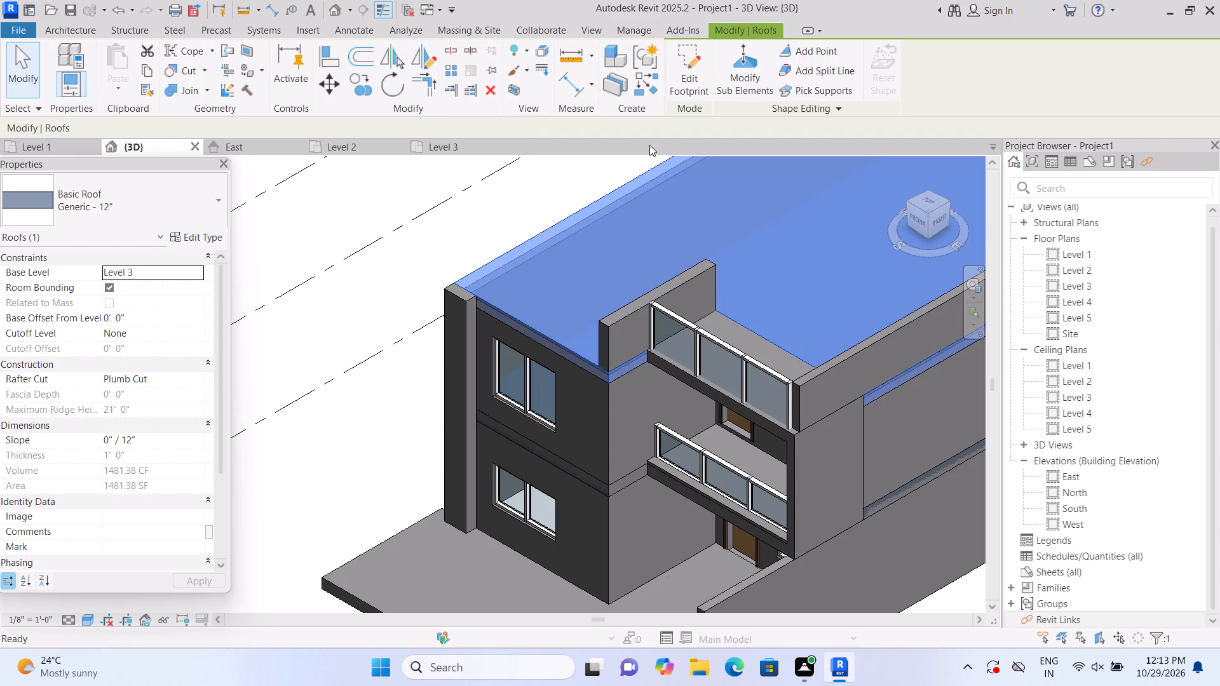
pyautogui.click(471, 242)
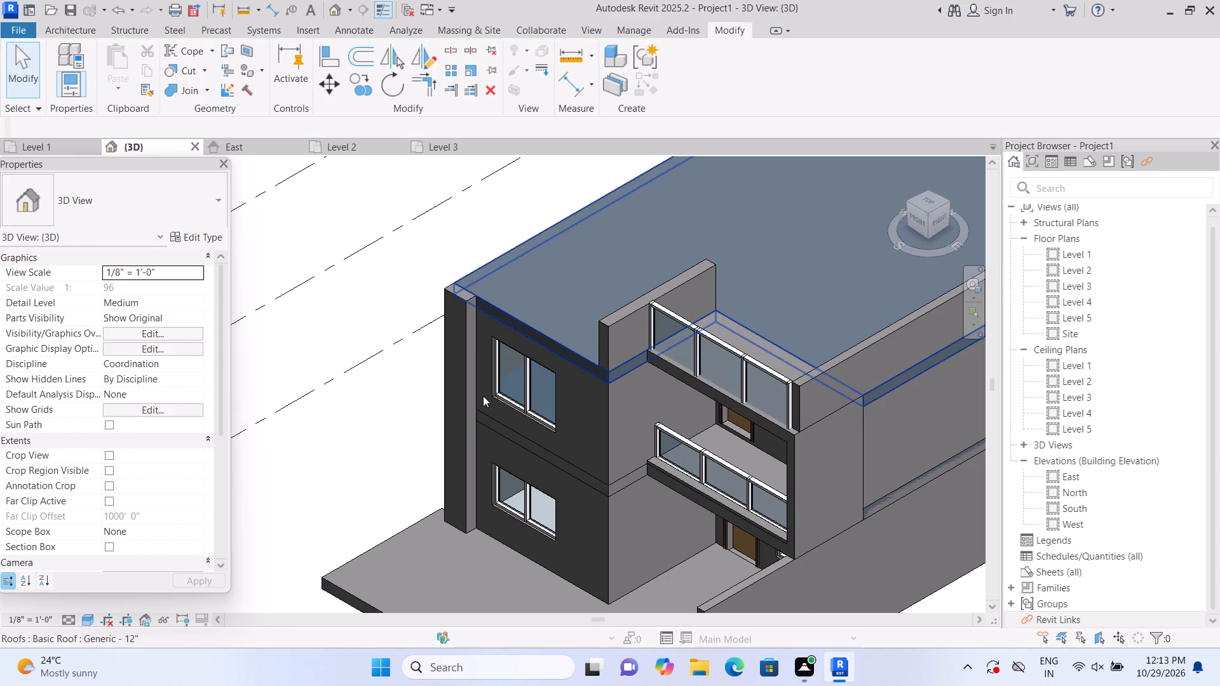
# Reopen the house facade's in-place generic model for editing.
pyautogui.click(483, 396)
pyautogui.click(681, 72)
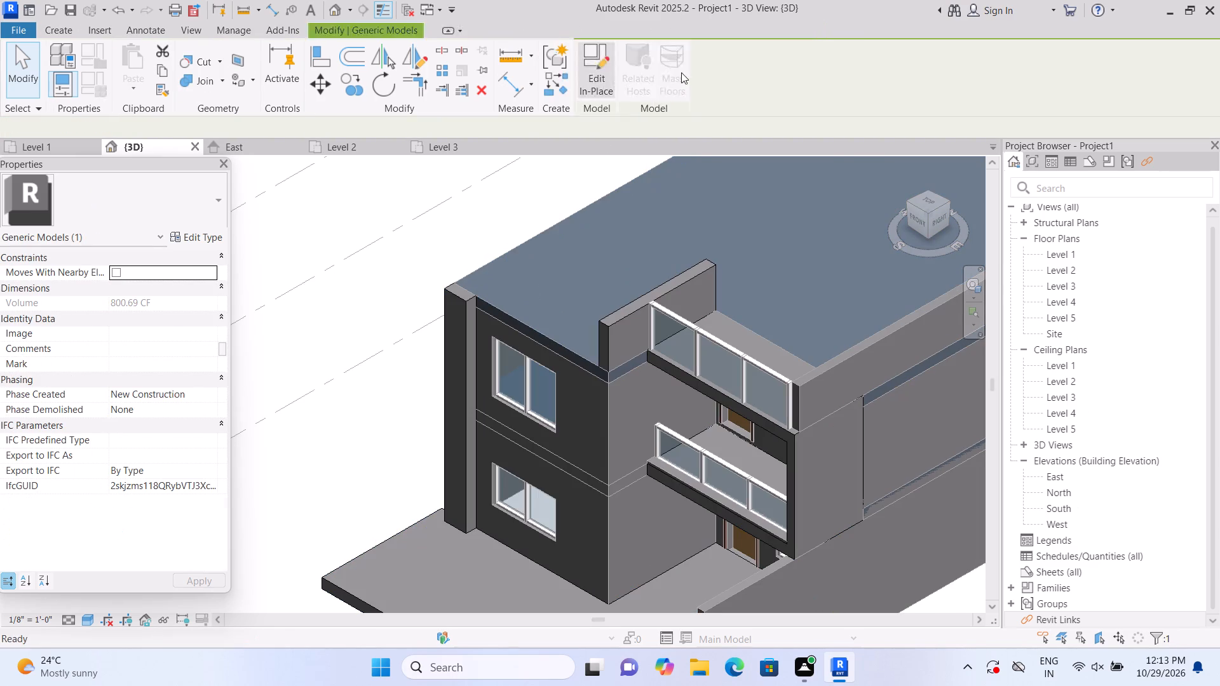
# Start a new solid extrusion with the roof's top face picked as its work plane.
pyautogui.moveTo(424, 236); pyautogui.dragTo(342, 252, button='middle')
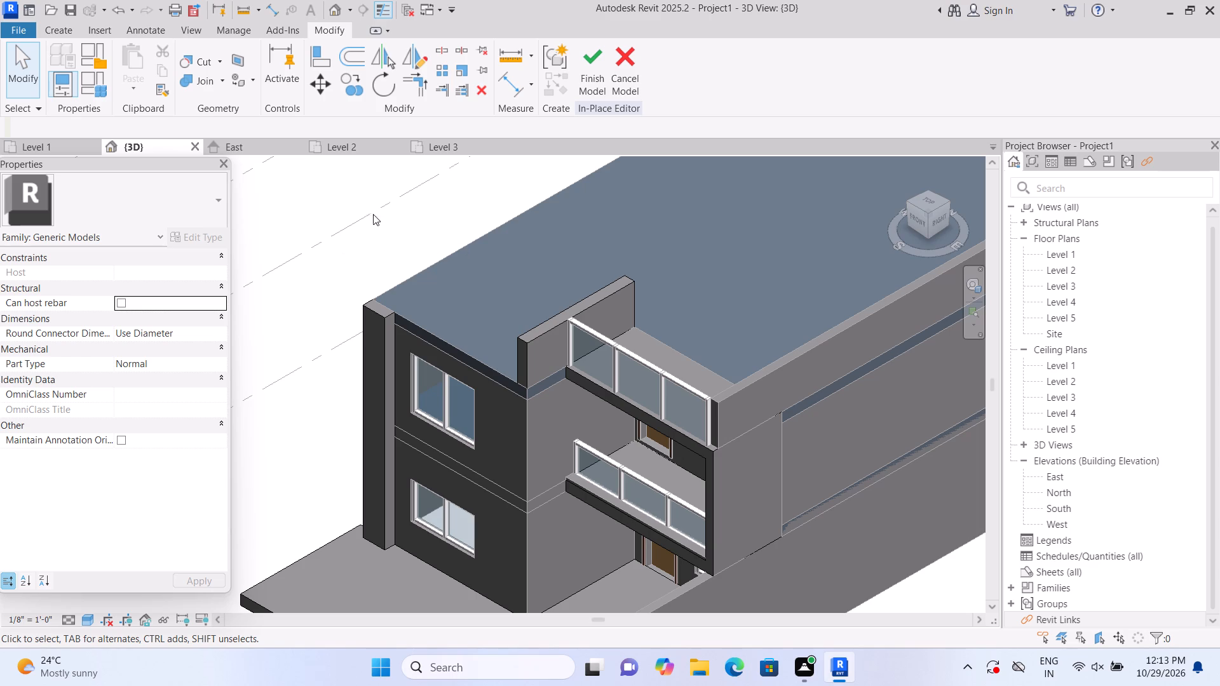
pyautogui.click(62, 30)
pyautogui.click(154, 91)
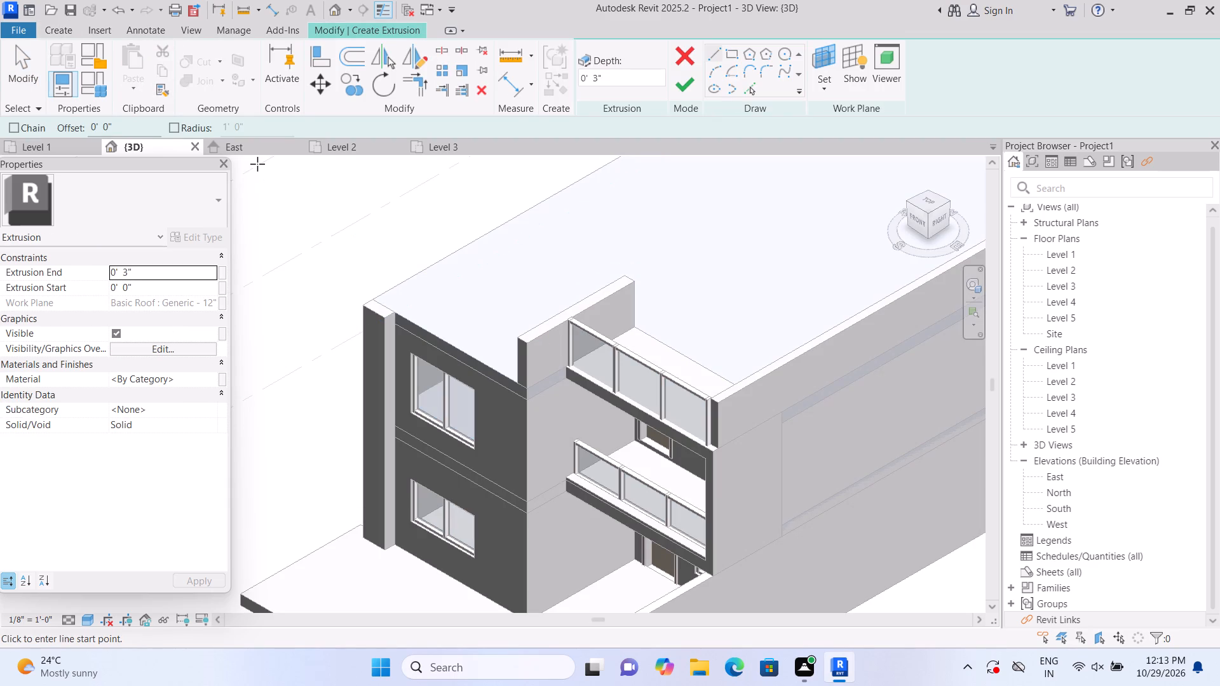
pyautogui.click(827, 86)
pyautogui.click(832, 152)
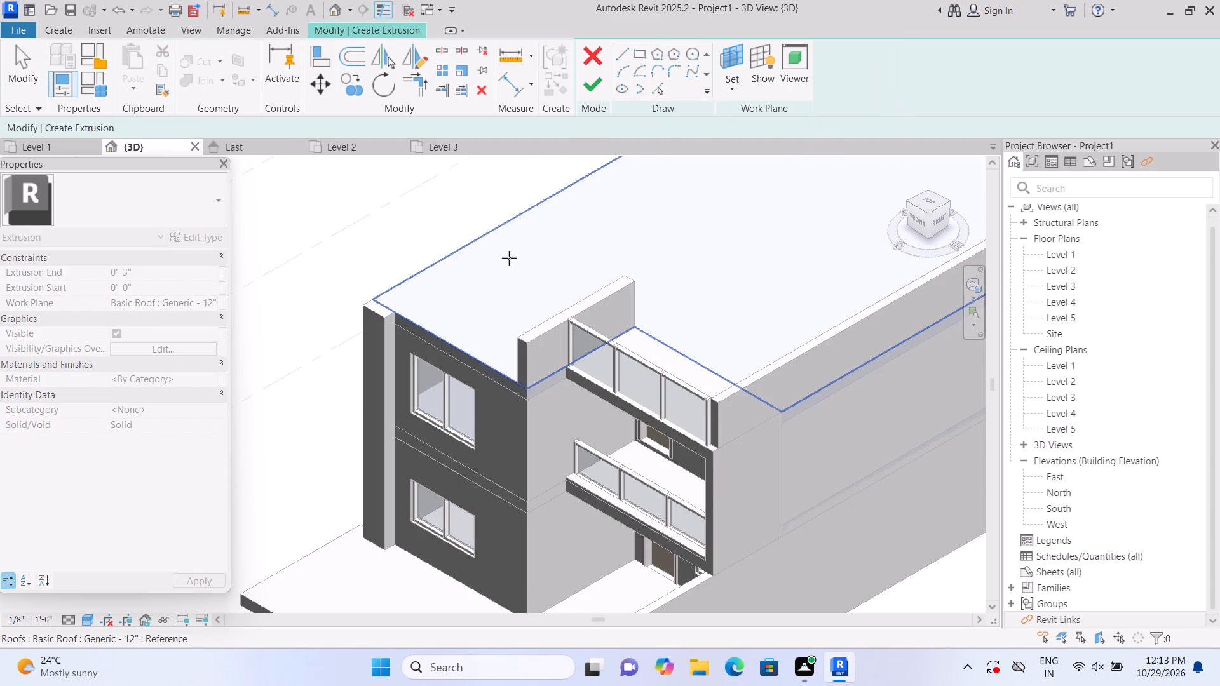
pyautogui.click(501, 260)
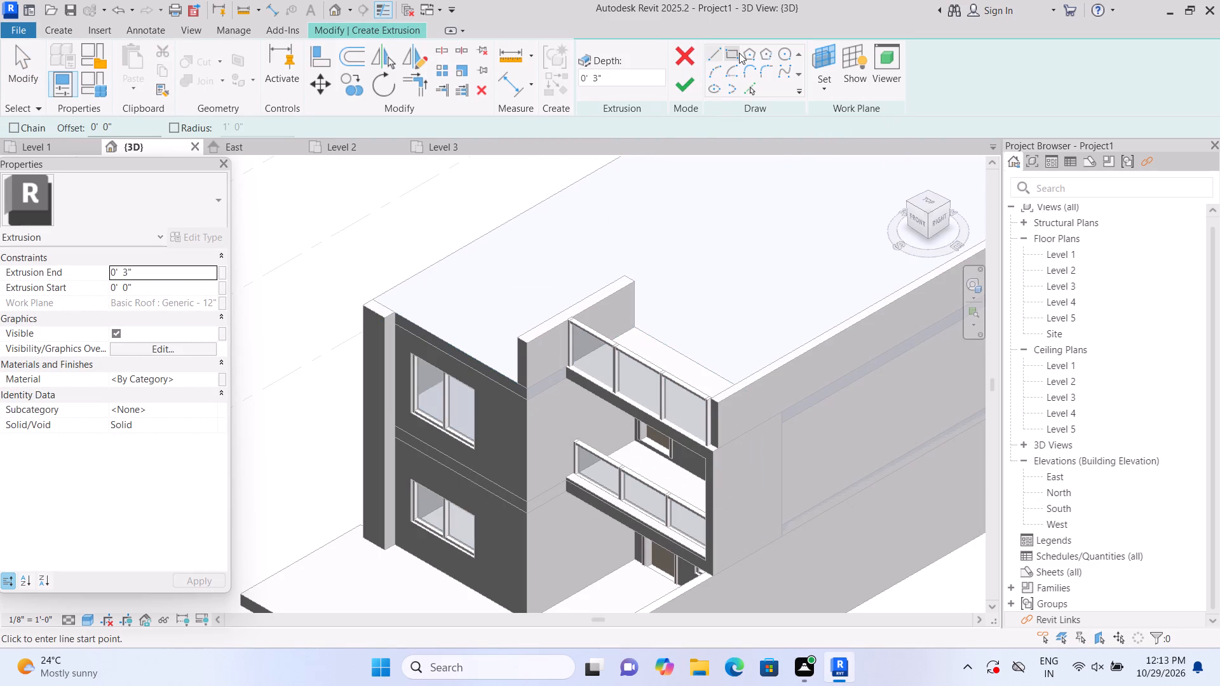
# Sketch a narrow rectangle about 14'-9" long on the roof's front edge, between the terrace side parapet and outer side wall, and finish the extrusion.
pyautogui.click(739, 53)
pyautogui.scroll(1, 467, 257)
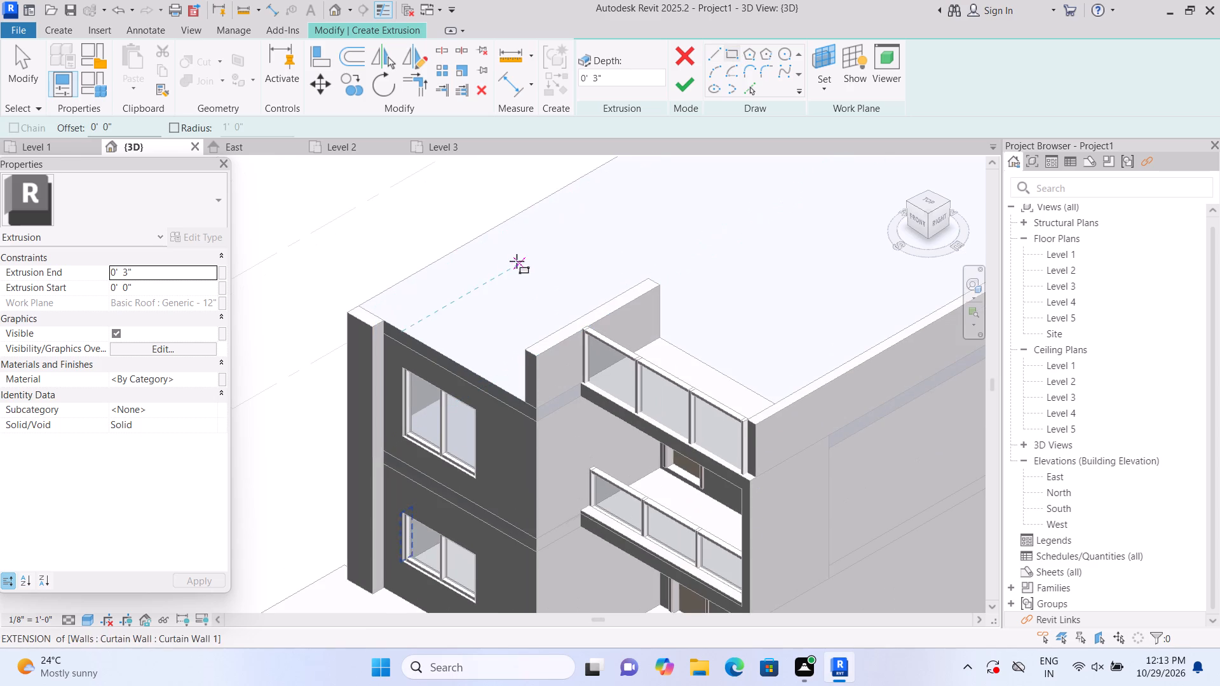
pyautogui.keyDown('shift'); pyautogui.moveTo(595, 234); pyautogui.dragTo(522, 267, button='middle'); pyautogui.keyUp('shift')
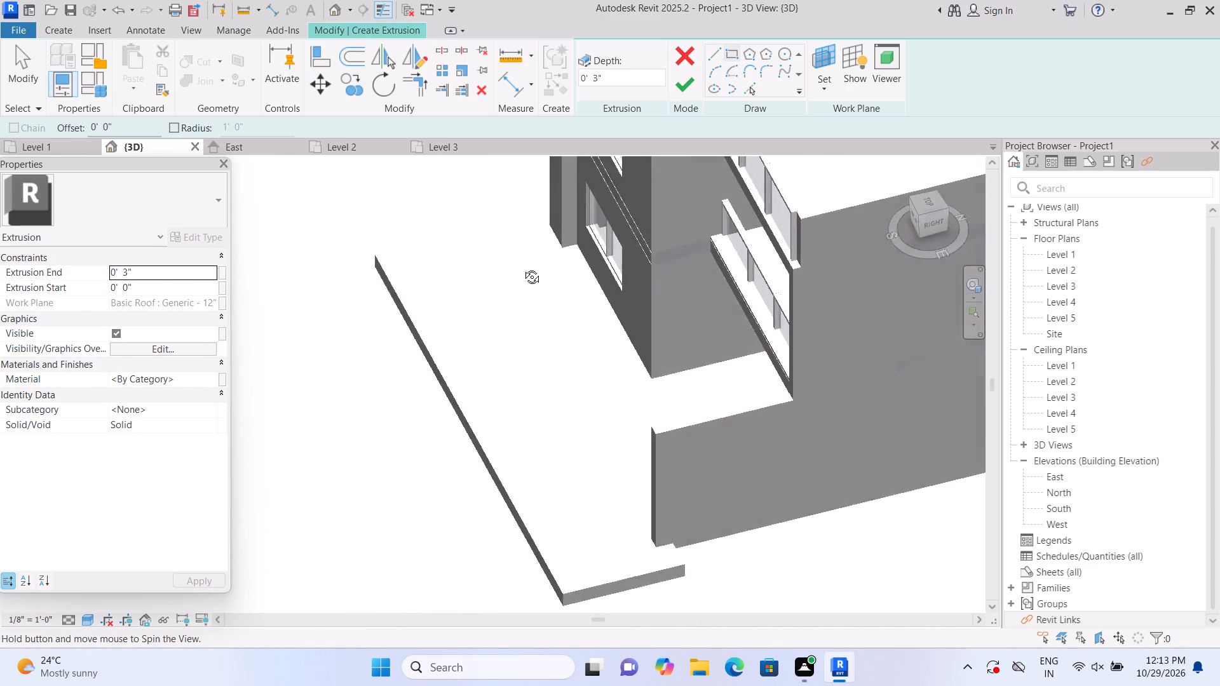
pyautogui.keyDown('shift'); pyautogui.moveTo(522, 267); pyautogui.dragTo(511, 267, button='middle'); pyautogui.keyUp('shift')
pyautogui.moveTo(588, 271); pyautogui.dragTo(241, 400, button='middle')
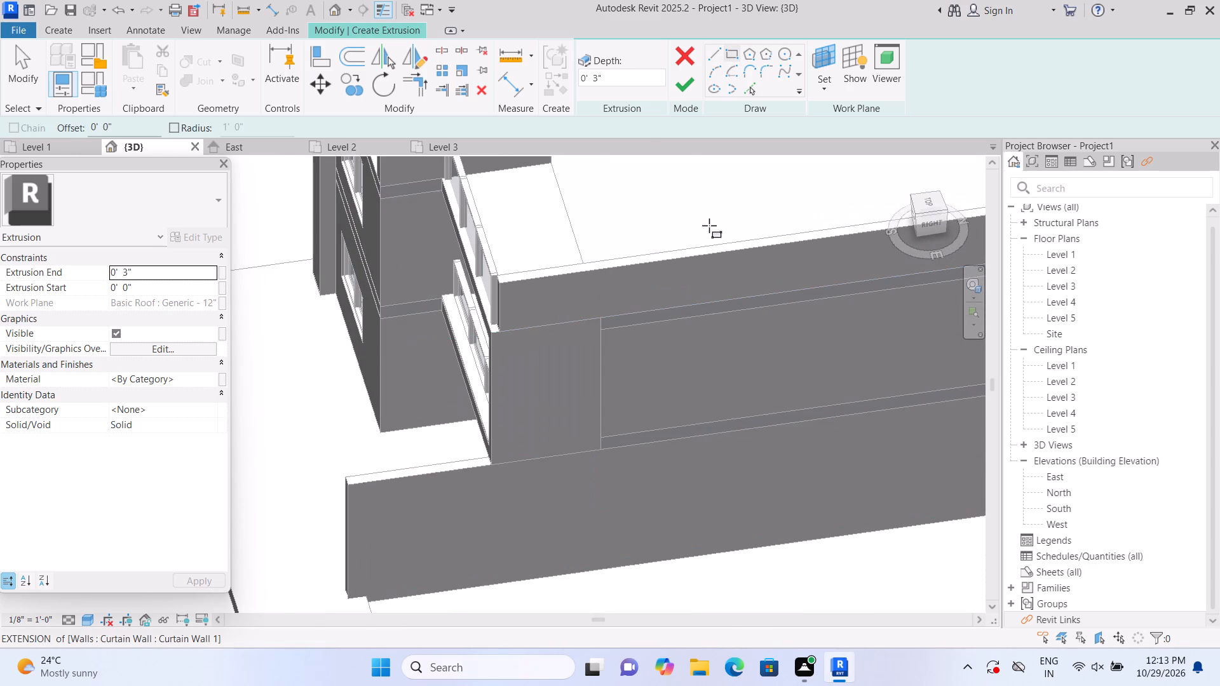
pyautogui.keyDown('shift'); pyautogui.moveTo(709, 225); pyautogui.dragTo(625, 283, button='middle'); pyautogui.keyUp('shift')
pyautogui.moveTo(659, 258); pyautogui.dragTo(254, 474, button='middle')
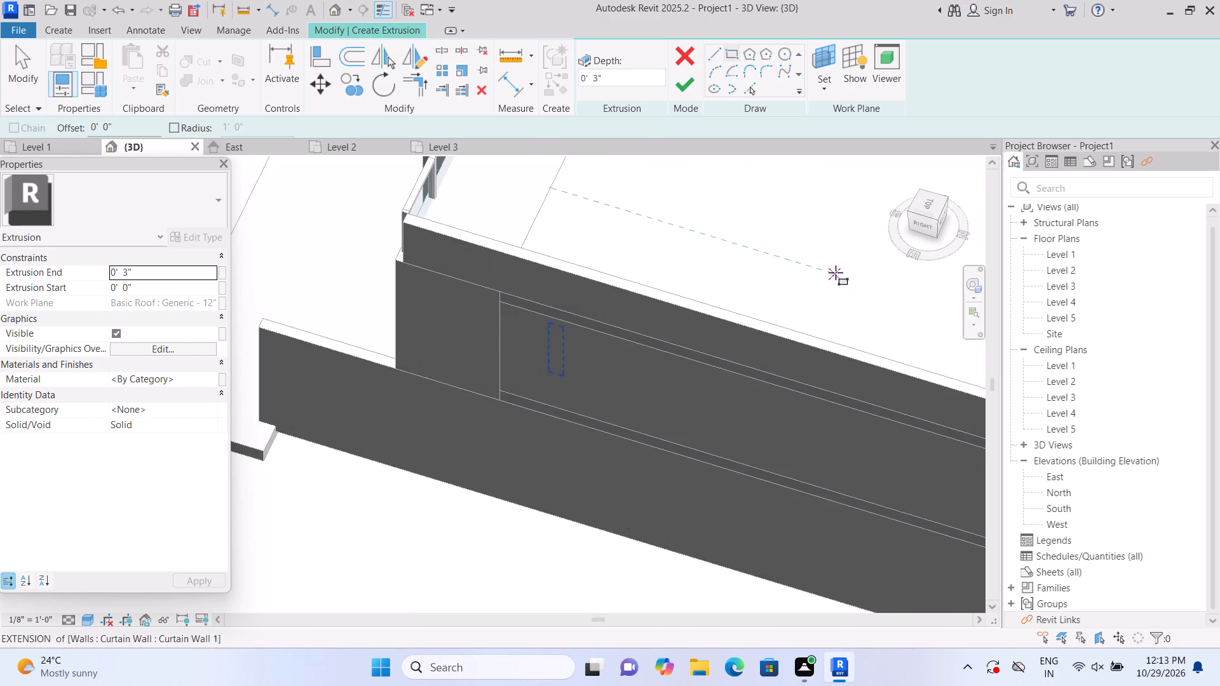
pyautogui.keyDown('shift'); pyautogui.moveTo(836, 272); pyautogui.dragTo(663, 326, button='middle'); pyautogui.keyUp('shift')
pyautogui.scroll(-9, 705, 295)
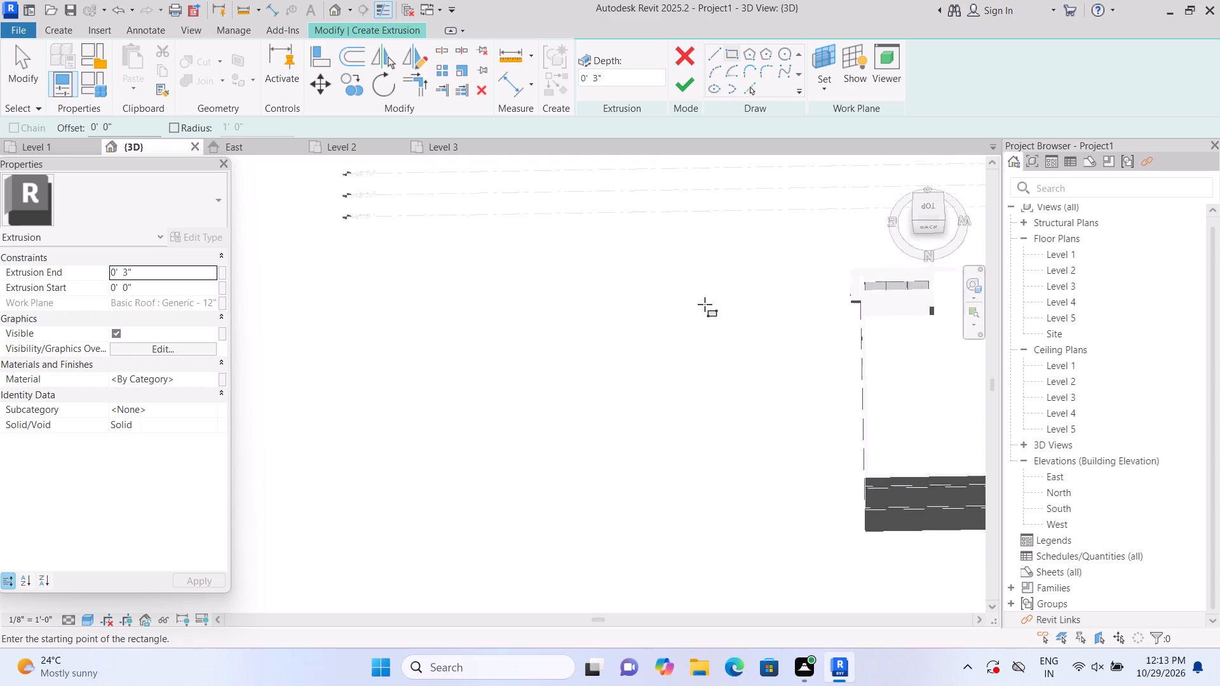
pyautogui.scroll(-1, 705, 304)
pyautogui.moveTo(762, 323); pyautogui.dragTo(331, 426, button='middle')
pyautogui.scroll(4, 466, 386)
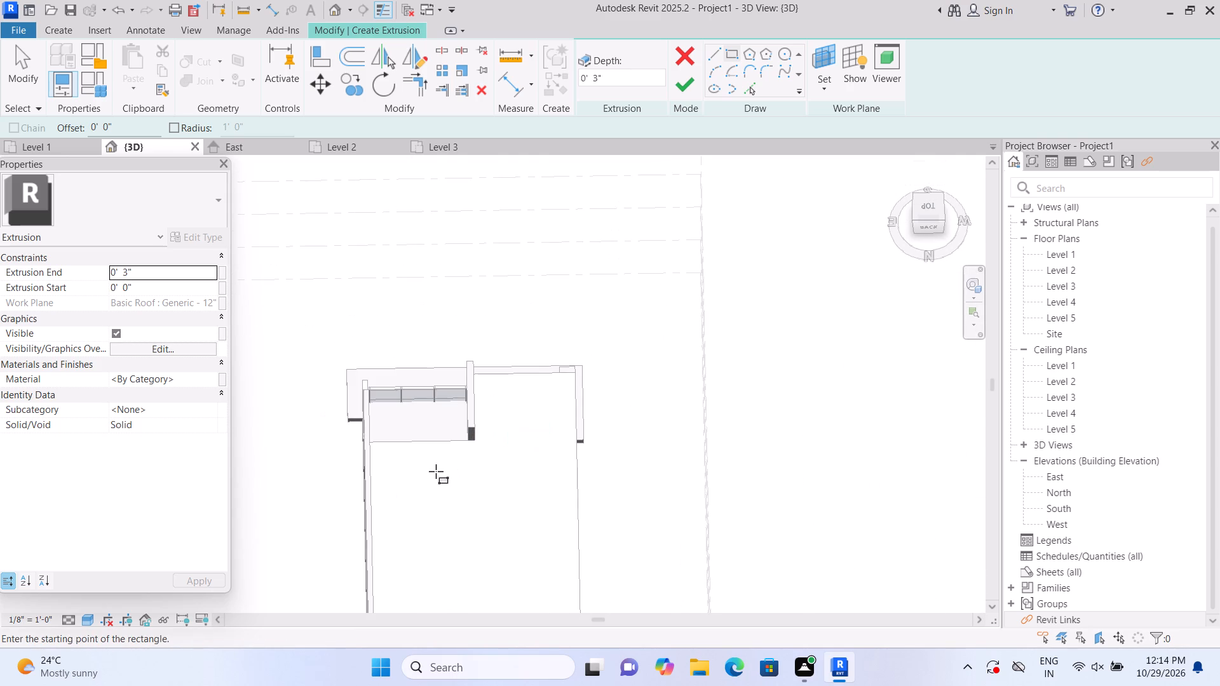
pyautogui.keyDown('shift'); pyautogui.moveTo(719, 485); pyautogui.dragTo(681, 495, button='middle'); pyautogui.keyUp('shift')
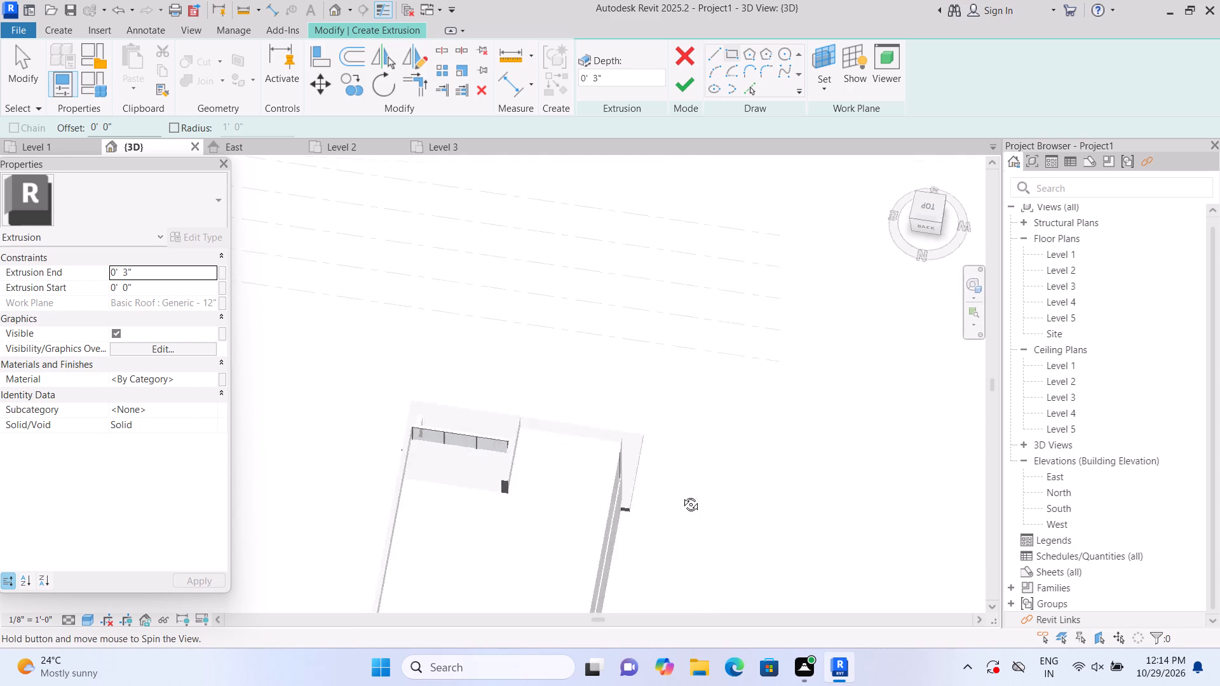
pyautogui.keyDown('shift'); pyautogui.moveTo(681, 495); pyautogui.dragTo(655, 501, button='middle'); pyautogui.keyUp('shift')
pyautogui.keyDown('shift'); pyautogui.moveTo(698, 496); pyautogui.dragTo(697, 496, button='middle'); pyautogui.keyUp('shift')
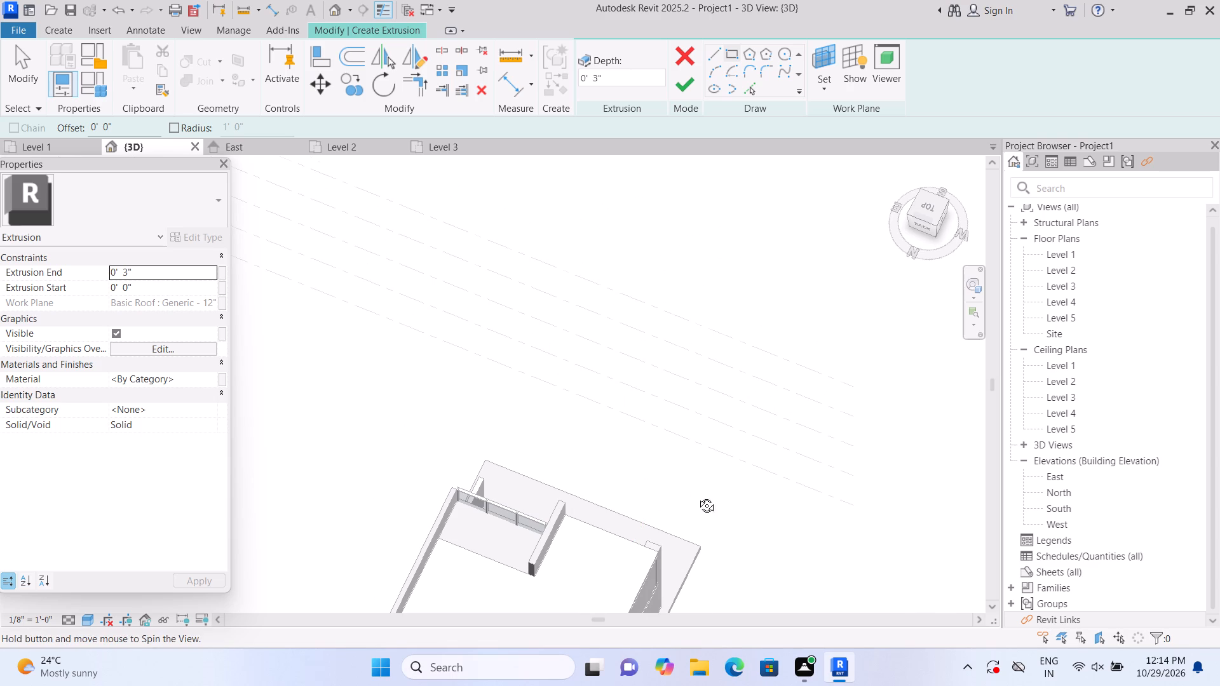
pyautogui.keyDown('shift'); pyautogui.moveTo(697, 496); pyautogui.dragTo(644, 521, button='middle'); pyautogui.keyUp('shift')
pyautogui.scroll(1, 616, 518)
pyautogui.moveTo(616, 518); pyautogui.dragTo(658, 266, button='middle')
pyautogui.scroll(2, 604, 610)
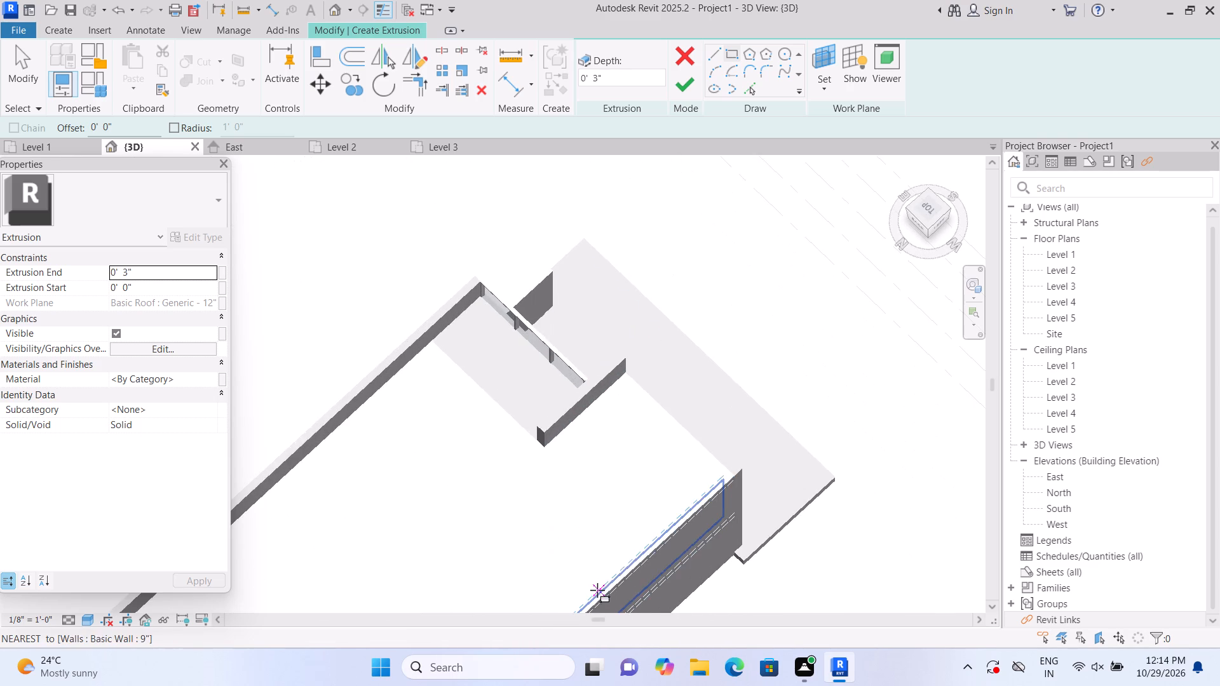
pyautogui.scroll(4, 639, 545)
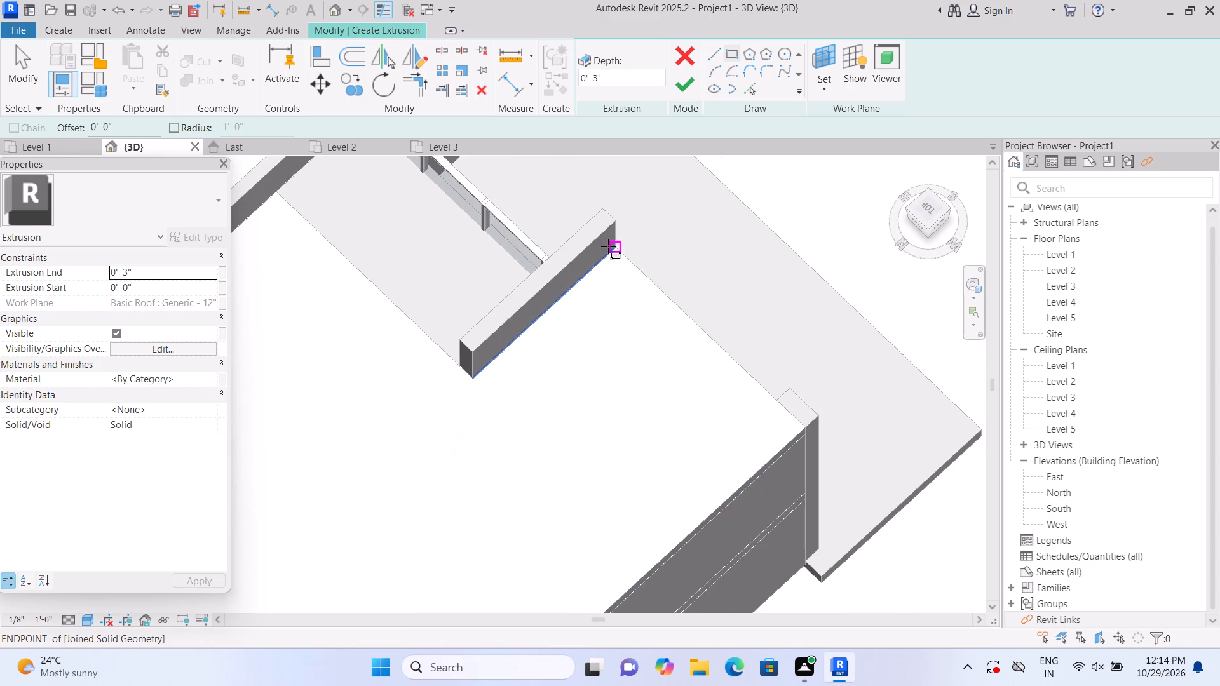
pyautogui.click(608, 246)
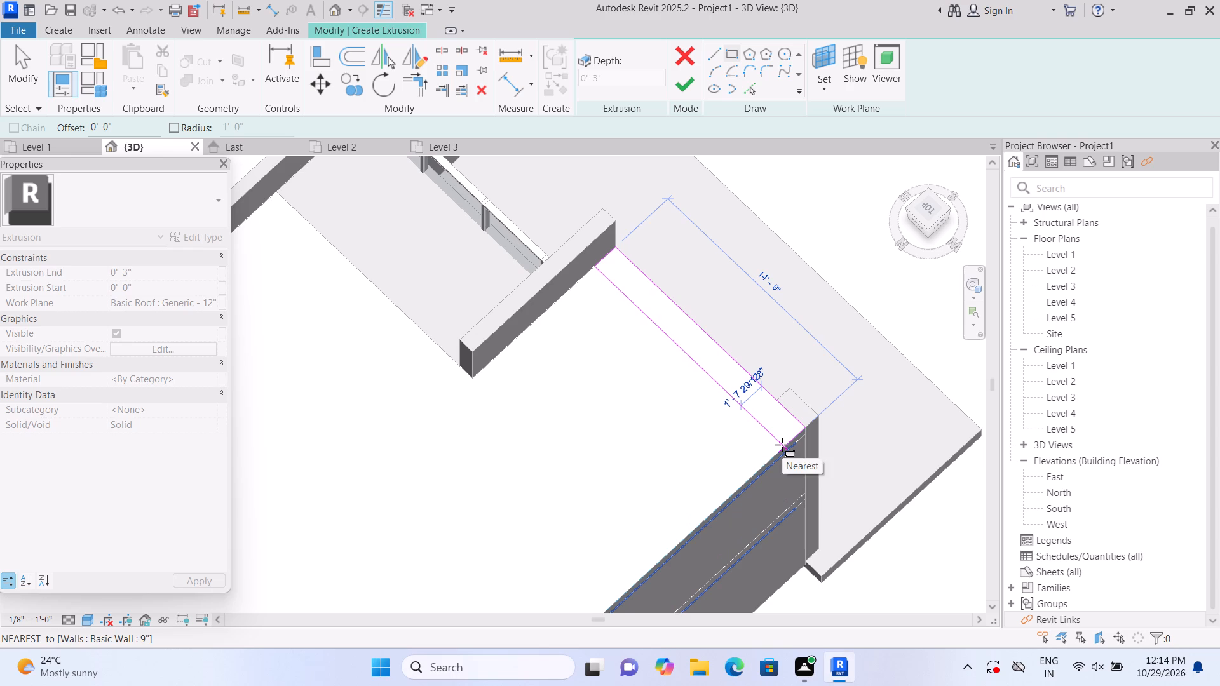
pyautogui.scroll(5, 782, 445)
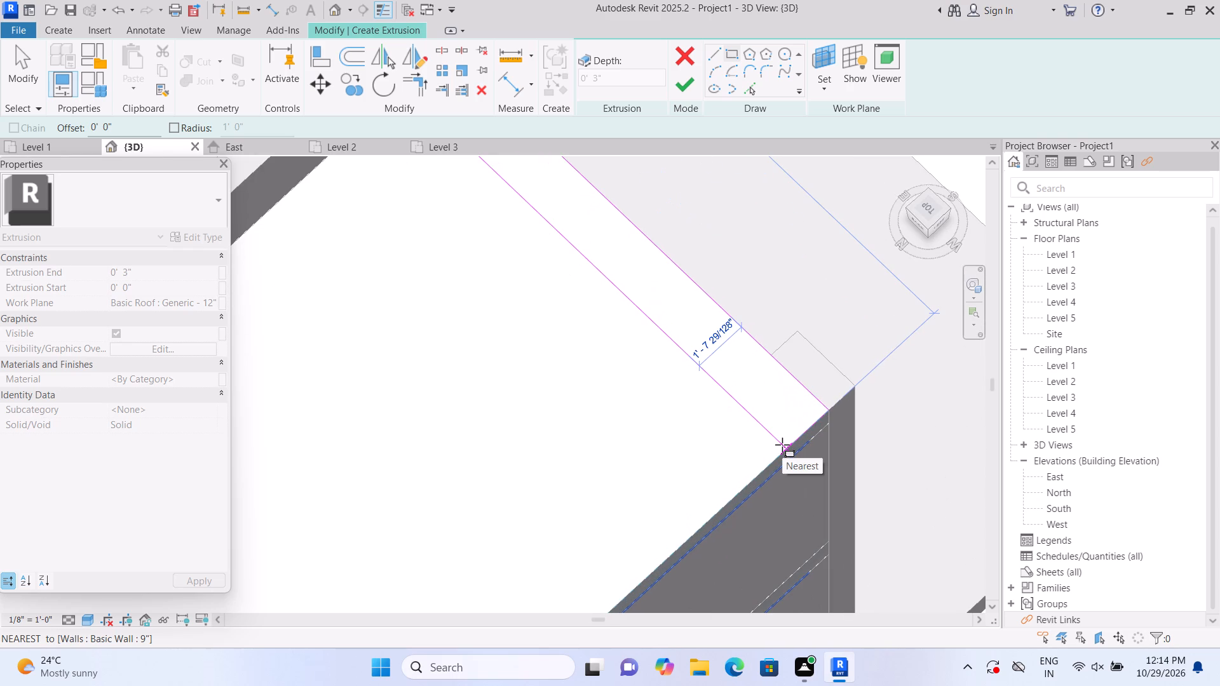
pyautogui.scroll(1, 782, 445)
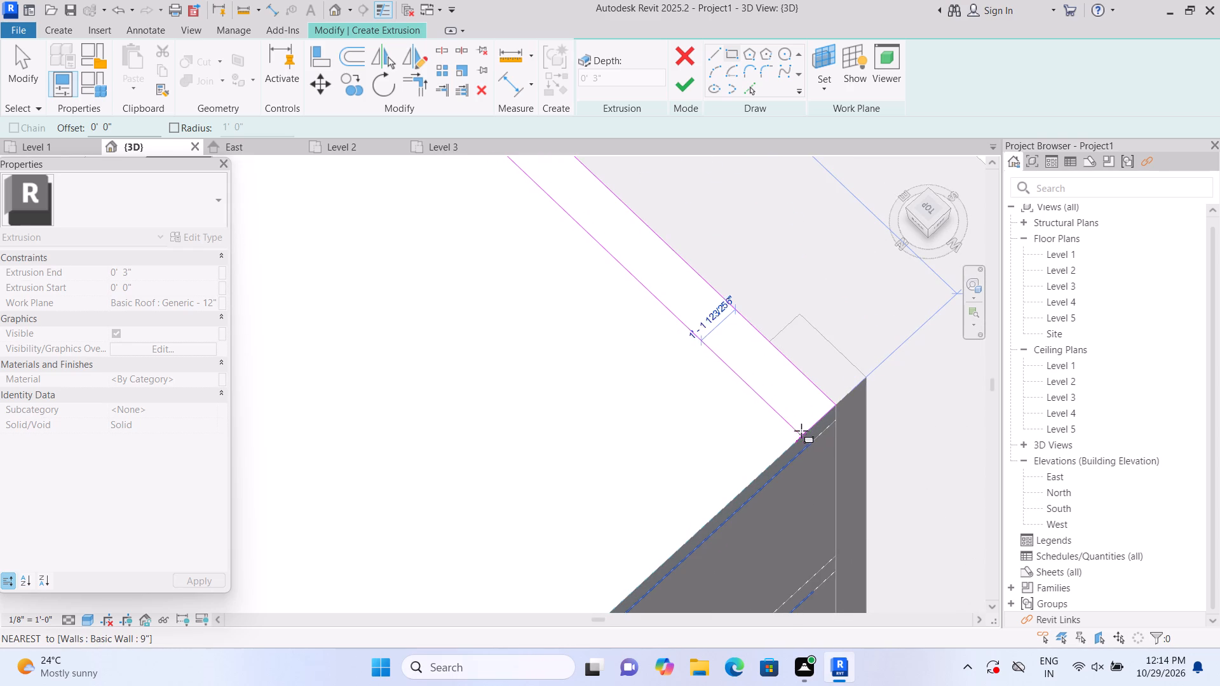
pyautogui.click(804, 429)
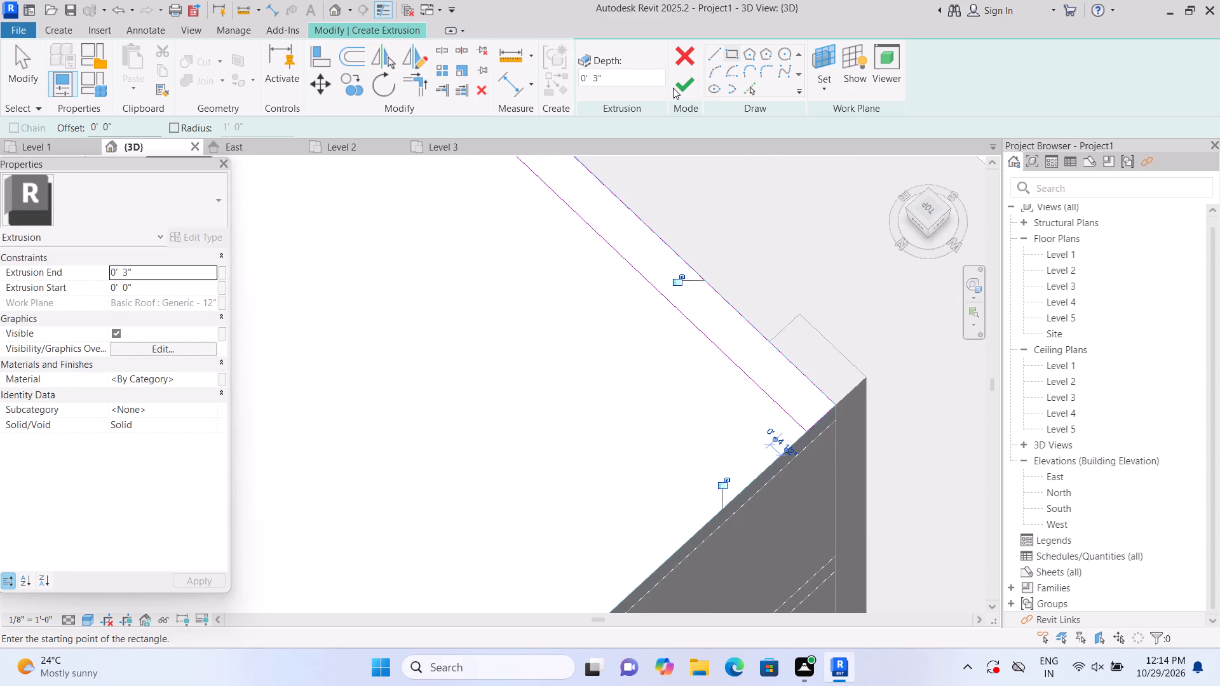
pyautogui.click(673, 88)
# Set the new front roof parapet's extrusion end to 4' and view it from the front.
pyautogui.scroll(-8, 738, 258)
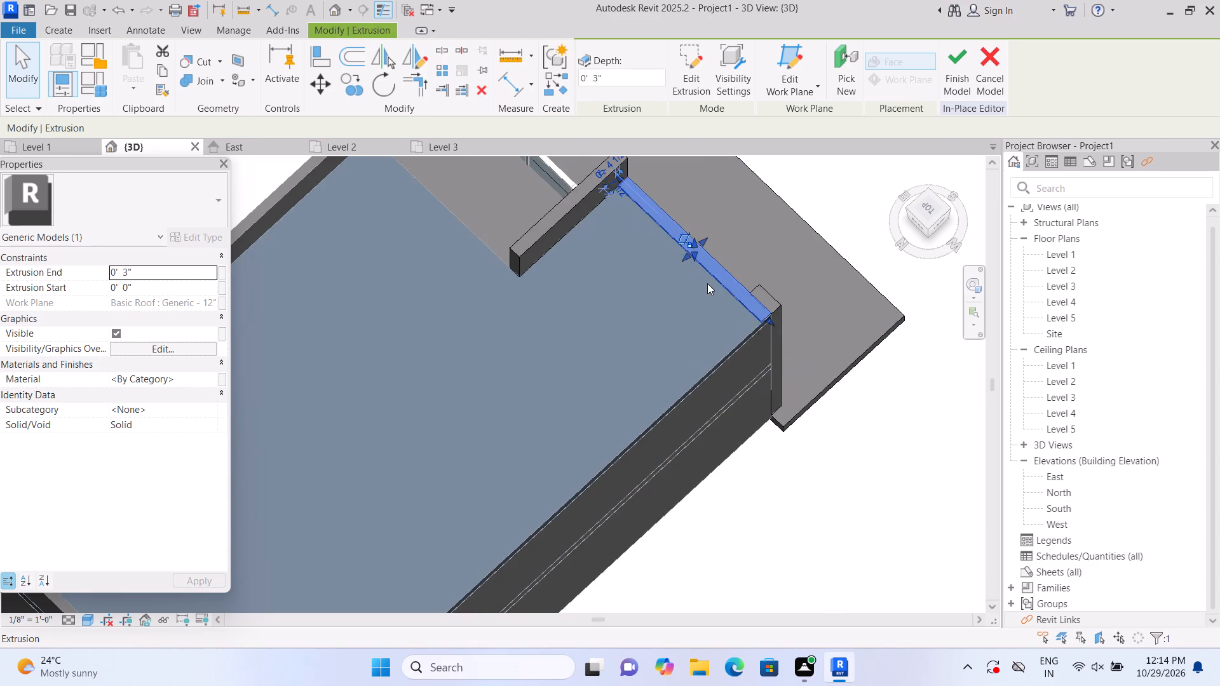
pyautogui.scroll(2, 707, 283)
pyautogui.click(169, 274)
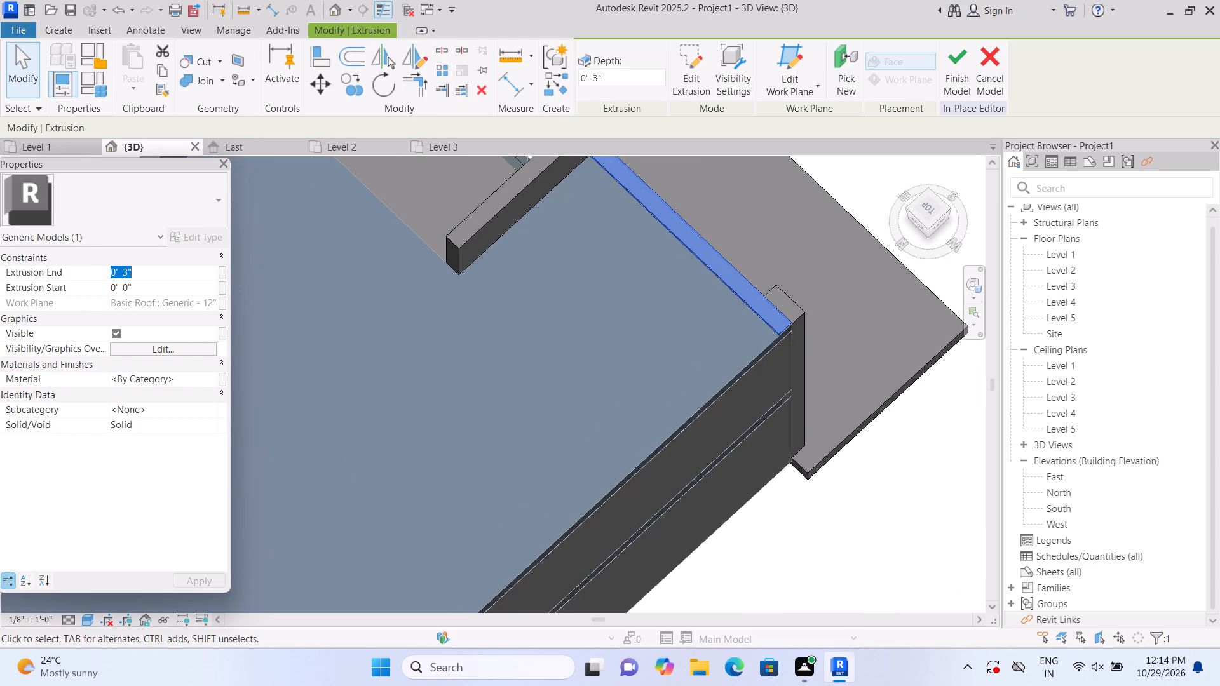
pyautogui.press('BackSpace')
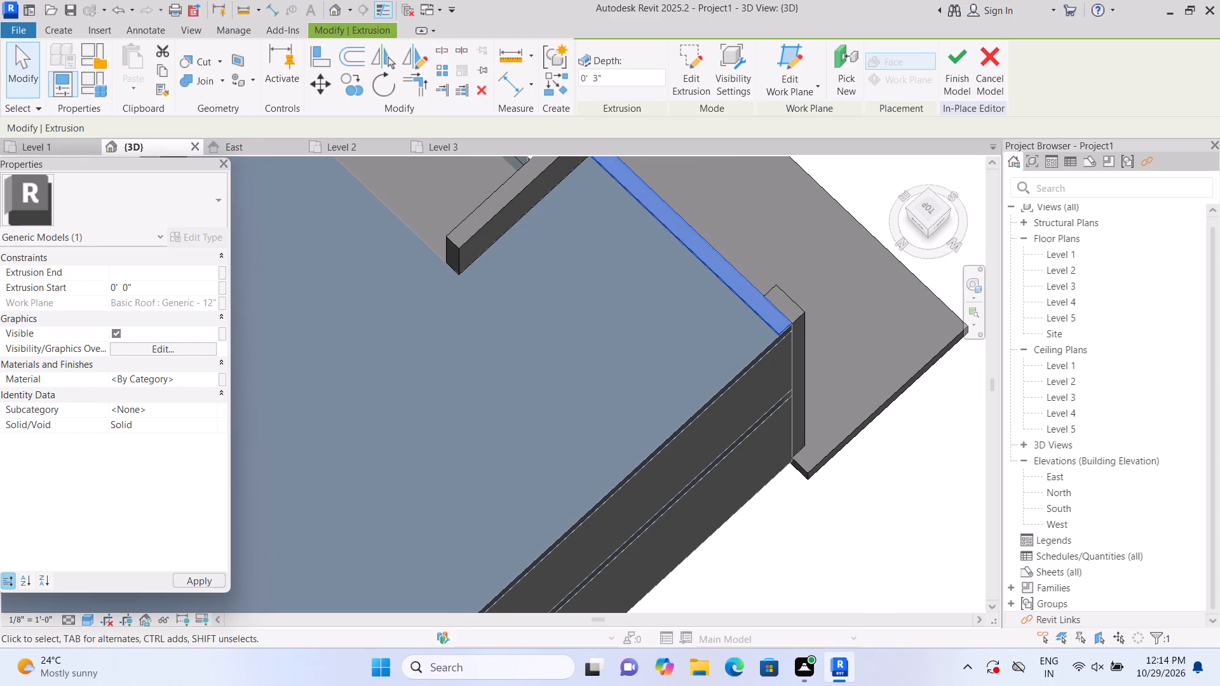
pyautogui.write("4'")
pyautogui.press('Return')
pyautogui.scroll(-4, 376, 396)
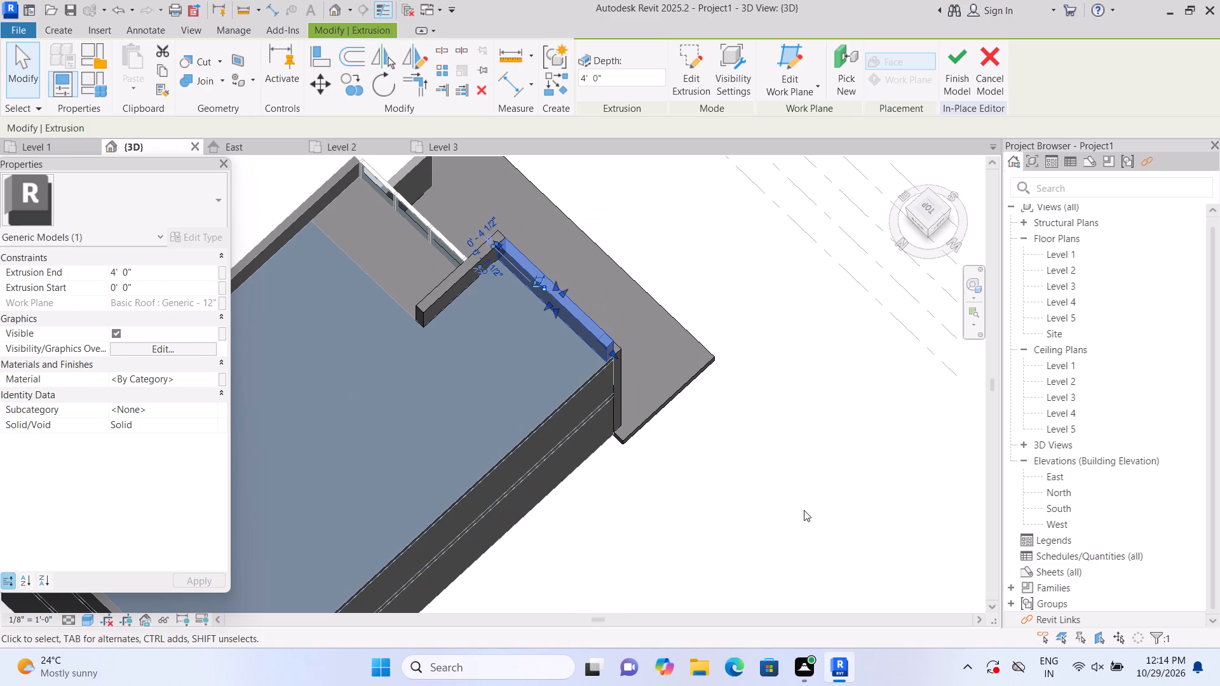
pyautogui.keyDown('shift'); pyautogui.moveTo(806, 506); pyautogui.dragTo(453, 485, button='middle'); pyautogui.keyUp('shift')
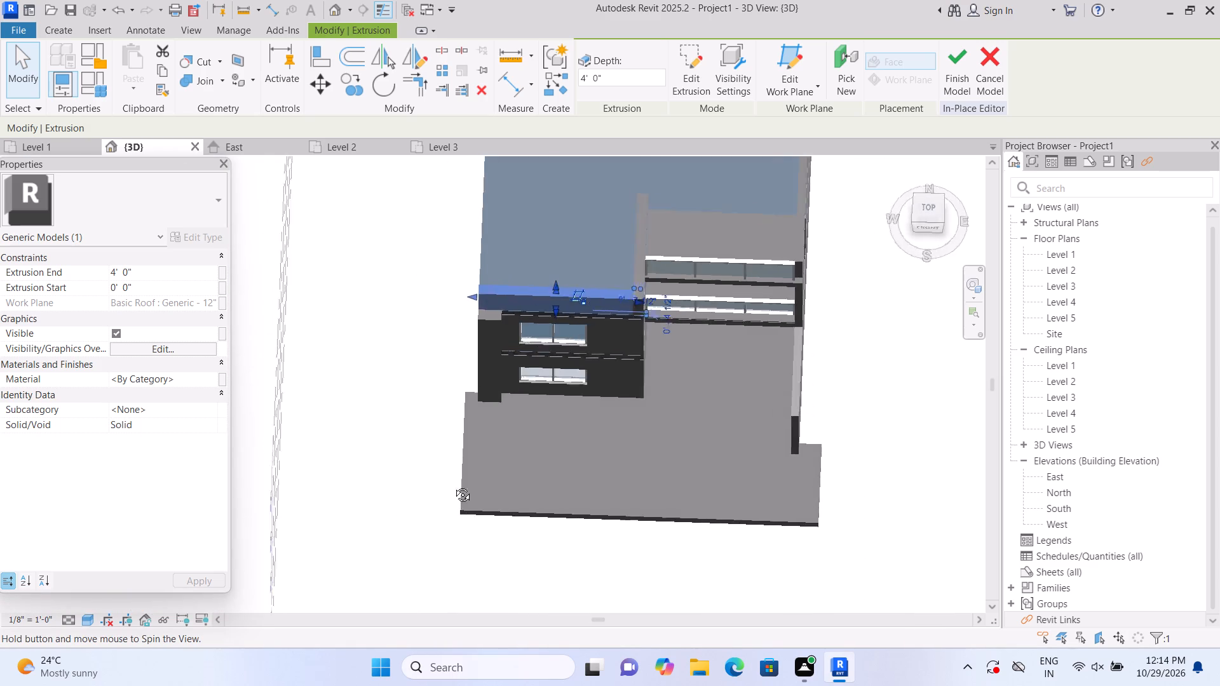
pyautogui.keyDown('shift'); pyautogui.moveTo(453, 485); pyautogui.dragTo(444, 299, button='middle'); pyautogui.keyUp('shift')
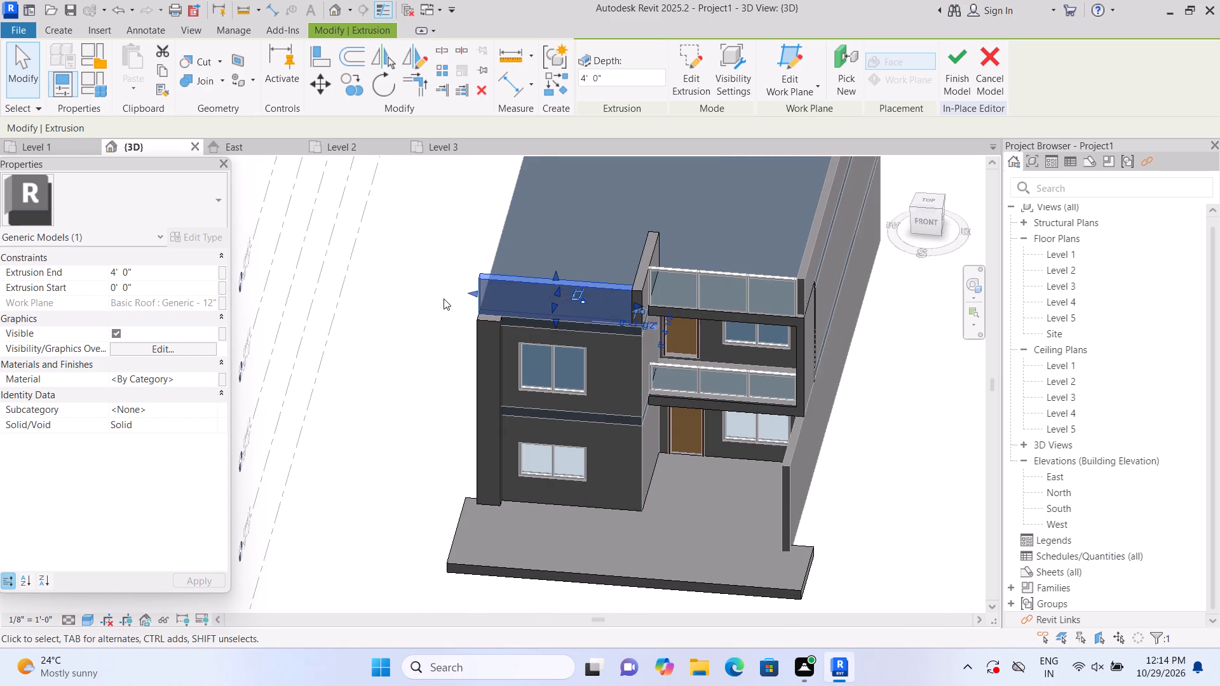
pyautogui.scroll(1, 444, 299)
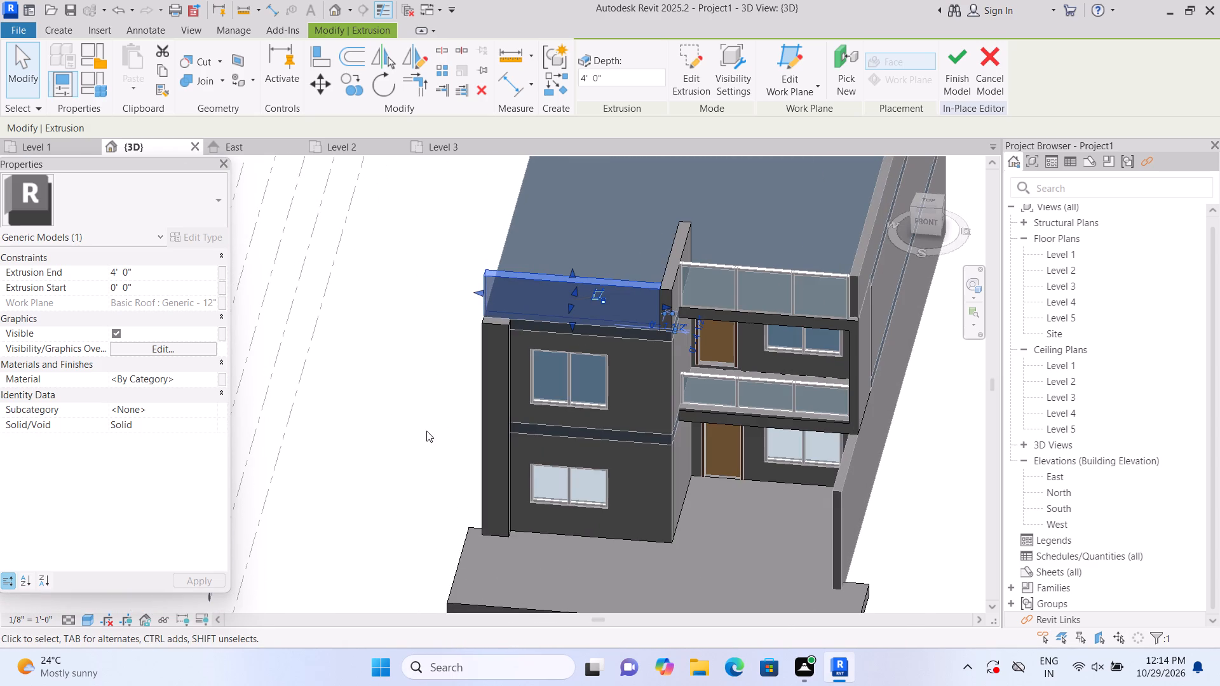
pyautogui.keyDown('shift'); pyautogui.moveTo(416, 446); pyautogui.dragTo(402, 348, button='middle'); pyautogui.keyUp('shift')
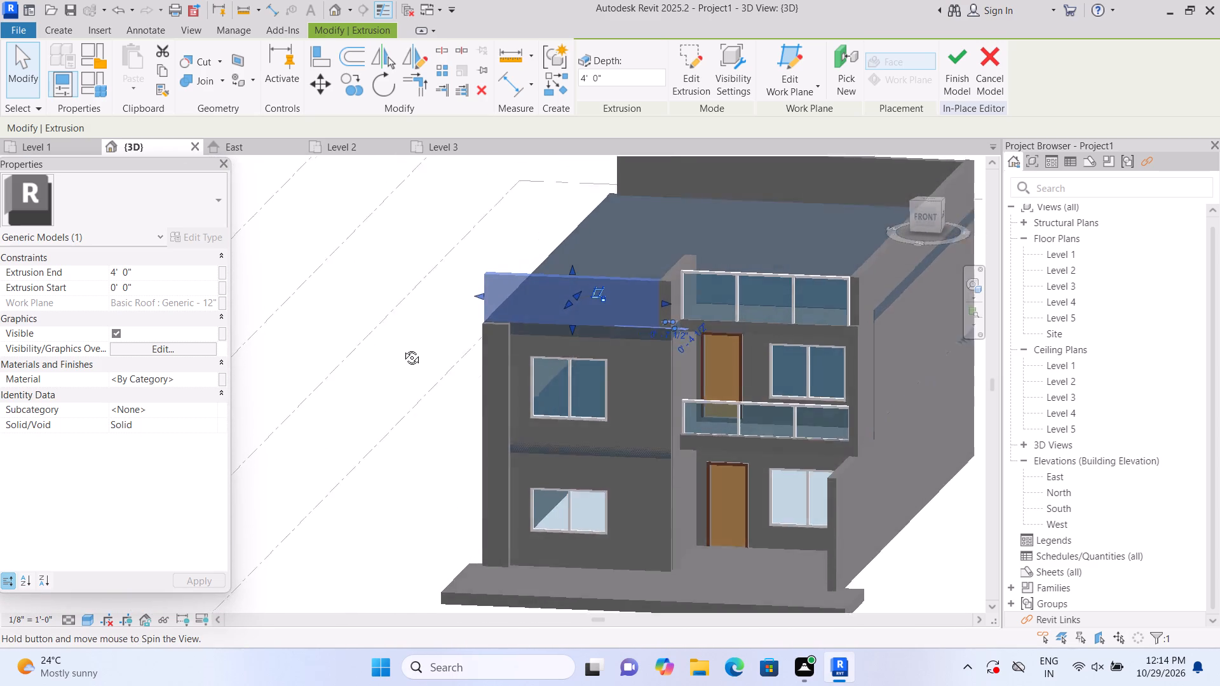
# Stretch the vertical pilaster at the facade's outer window-side corner up to the top of the new front roof parapet.
pyautogui.keyDown('shift'); pyautogui.moveTo(402, 348); pyautogui.dragTo(367, 373, button='middle'); pyautogui.keyUp('shift')
pyautogui.scroll(3, 399, 347)
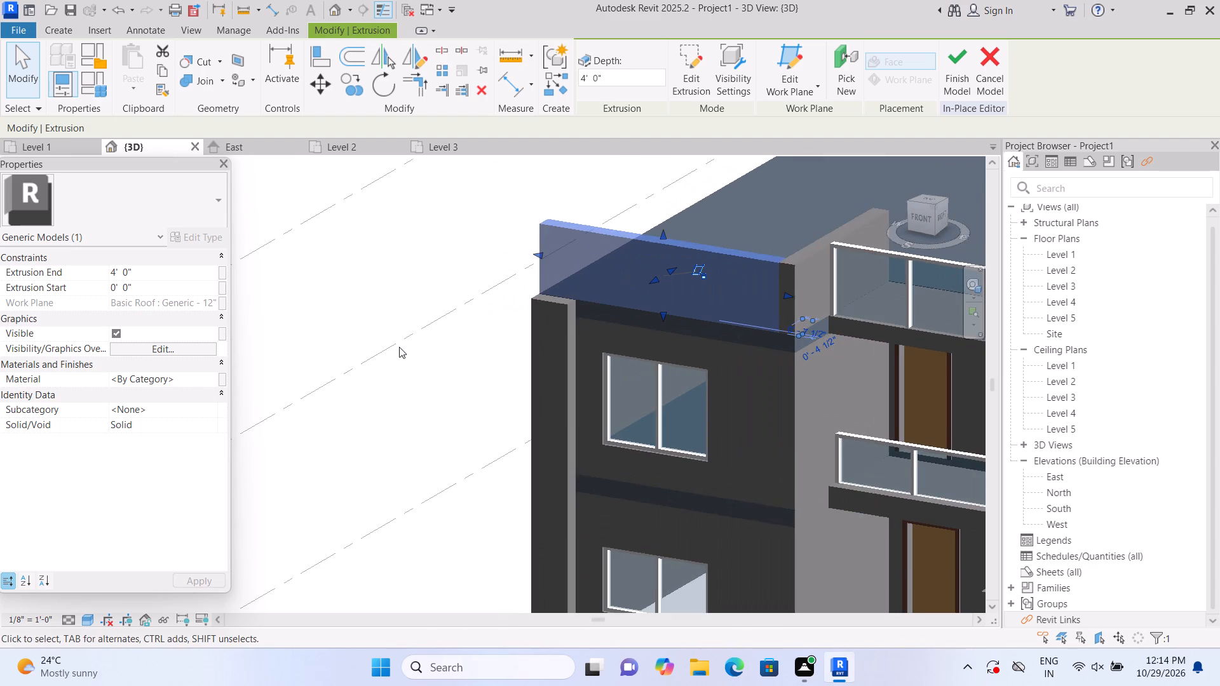
pyautogui.scroll(1, 419, 329)
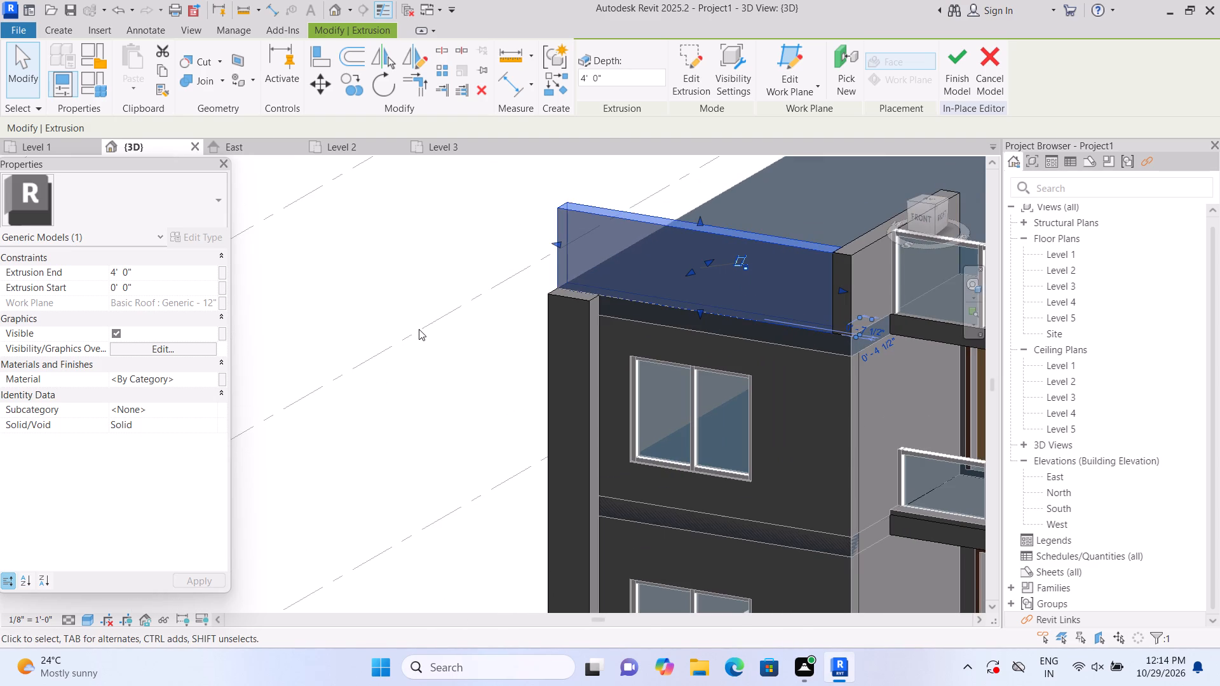
pyautogui.click(440, 350)
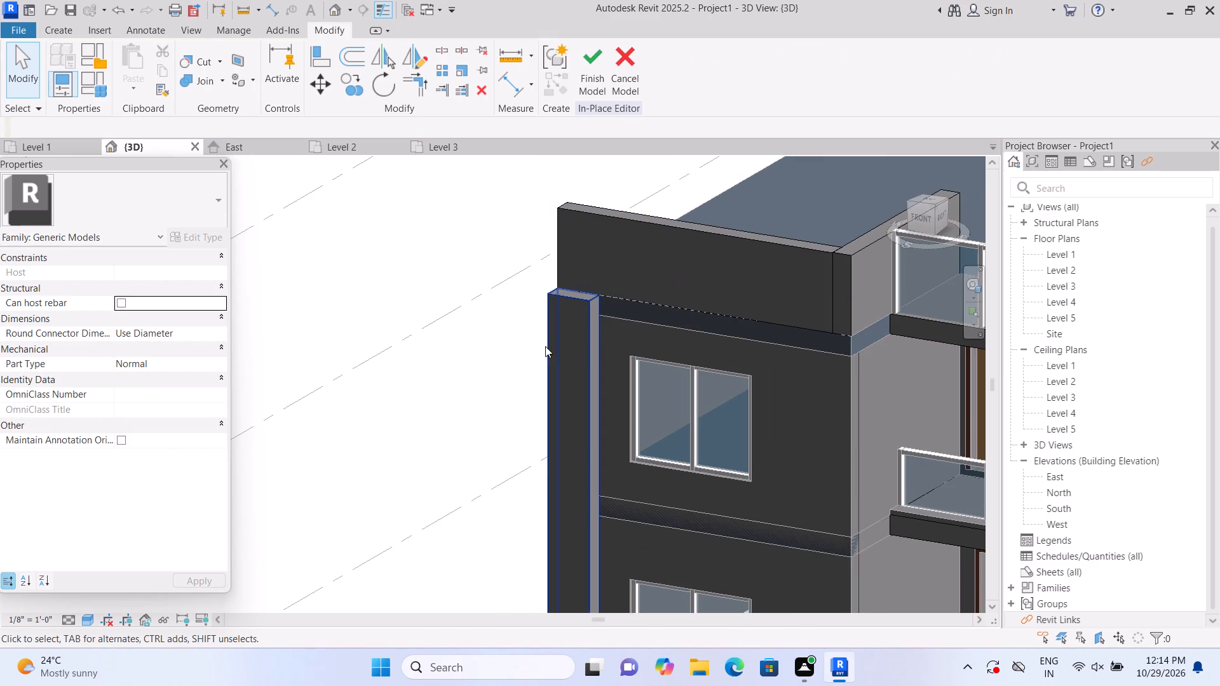
pyautogui.click(553, 346)
pyautogui.moveTo(574, 289); pyautogui.dragTo(592, 217)
pyautogui.click(508, 366)
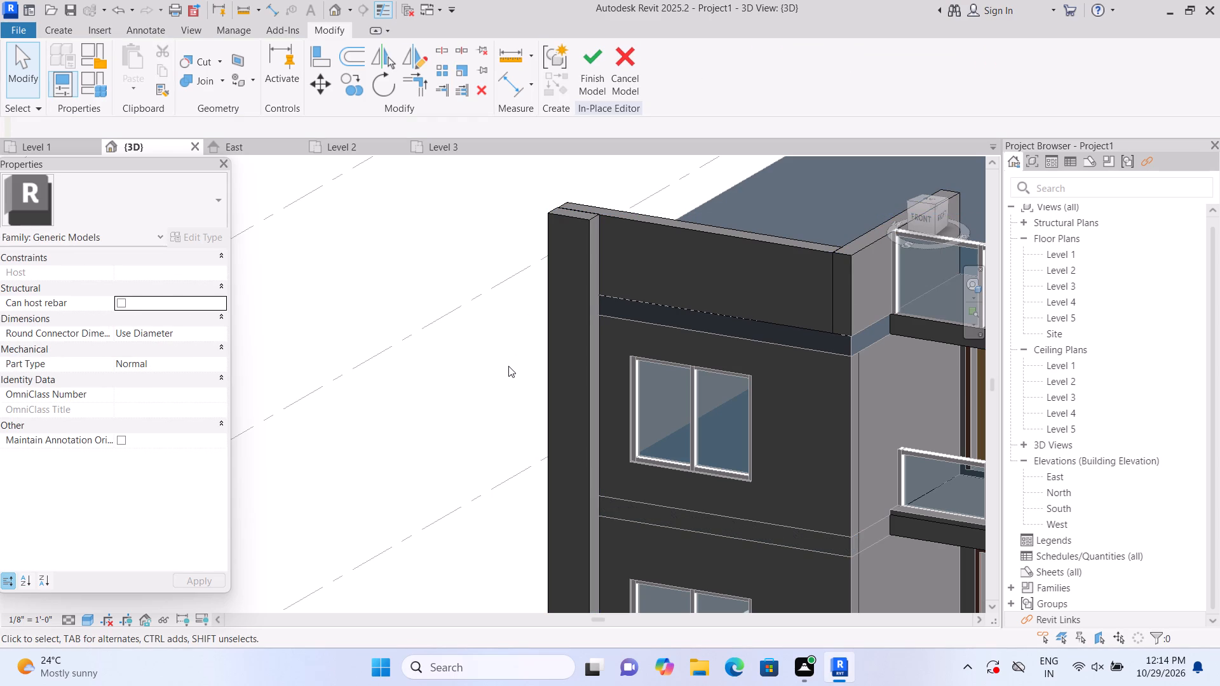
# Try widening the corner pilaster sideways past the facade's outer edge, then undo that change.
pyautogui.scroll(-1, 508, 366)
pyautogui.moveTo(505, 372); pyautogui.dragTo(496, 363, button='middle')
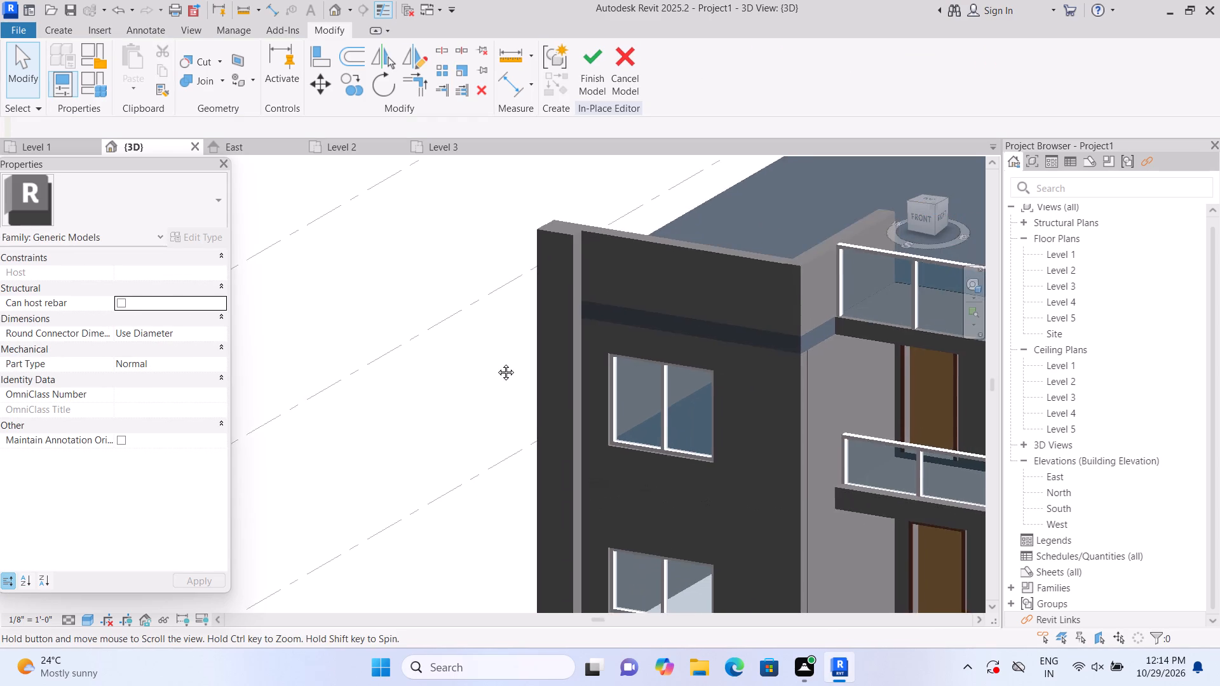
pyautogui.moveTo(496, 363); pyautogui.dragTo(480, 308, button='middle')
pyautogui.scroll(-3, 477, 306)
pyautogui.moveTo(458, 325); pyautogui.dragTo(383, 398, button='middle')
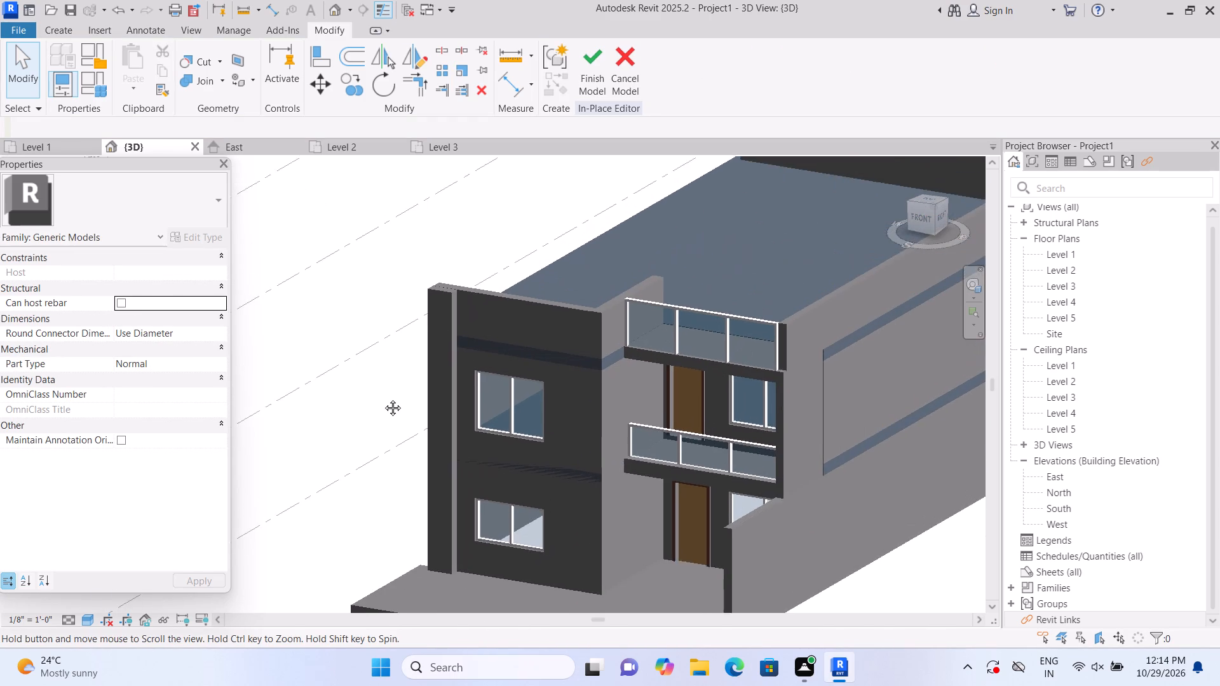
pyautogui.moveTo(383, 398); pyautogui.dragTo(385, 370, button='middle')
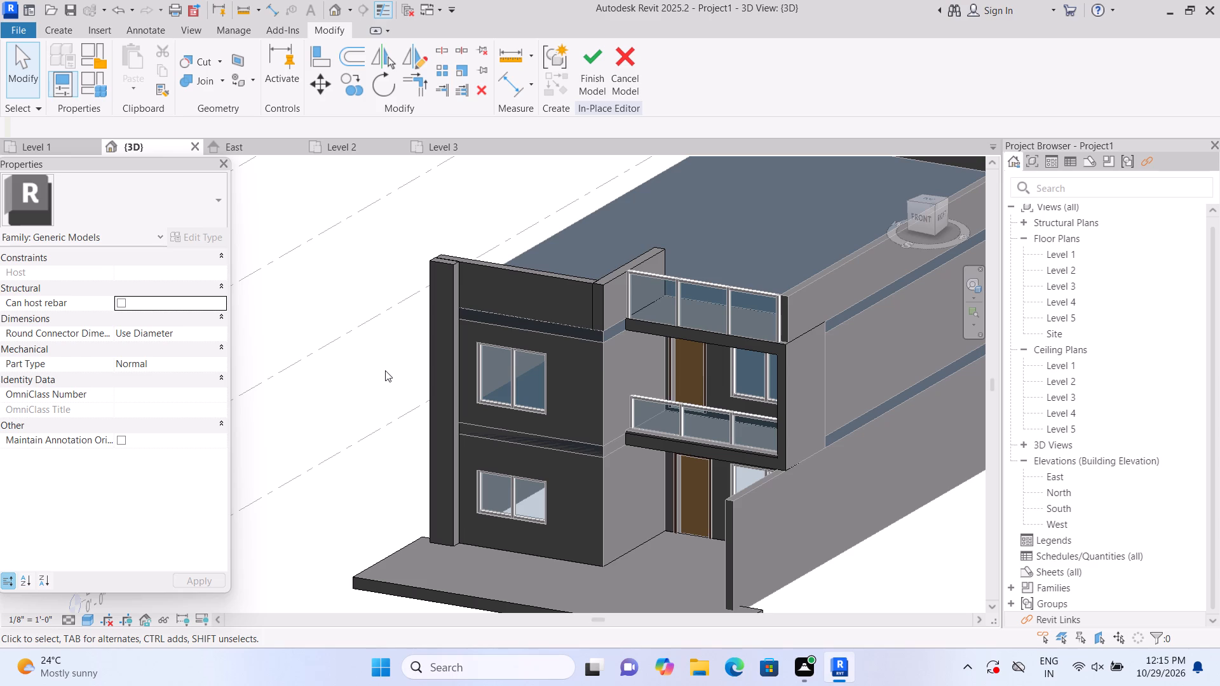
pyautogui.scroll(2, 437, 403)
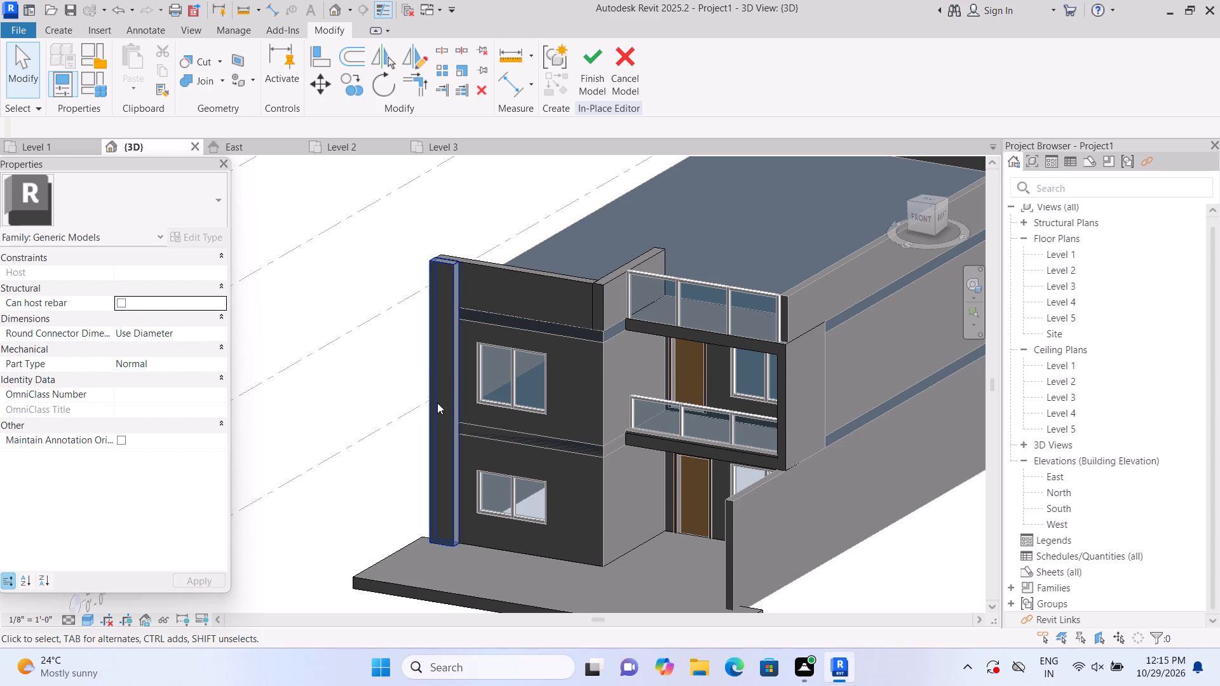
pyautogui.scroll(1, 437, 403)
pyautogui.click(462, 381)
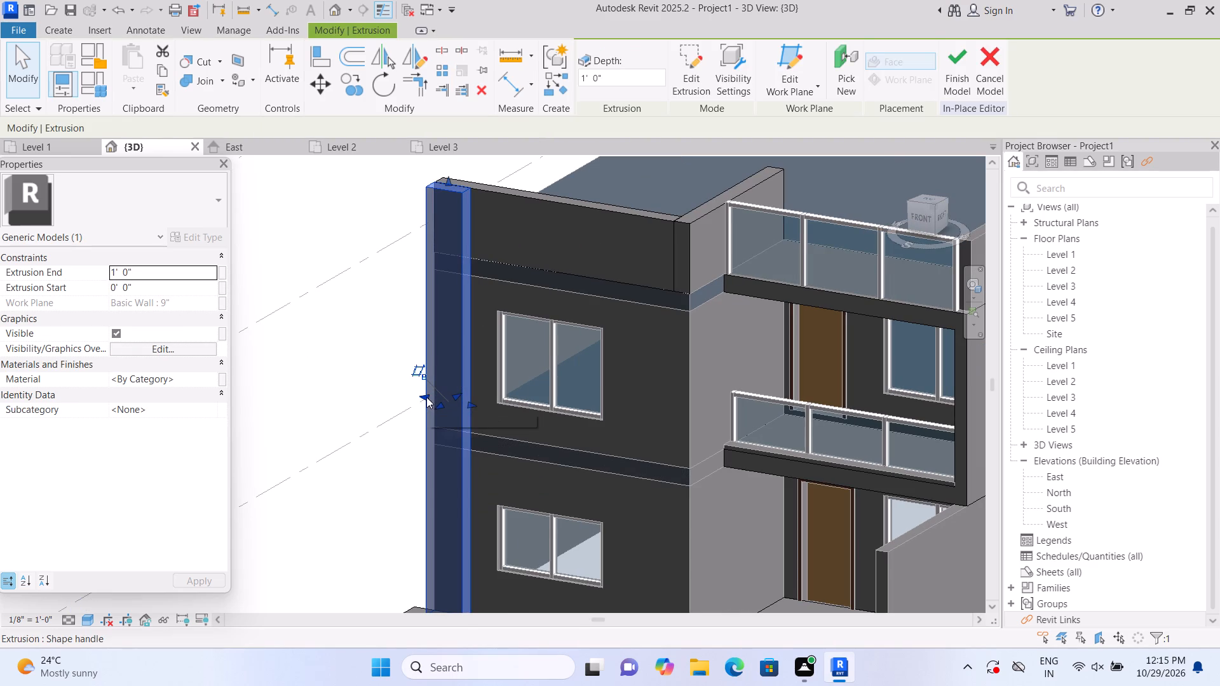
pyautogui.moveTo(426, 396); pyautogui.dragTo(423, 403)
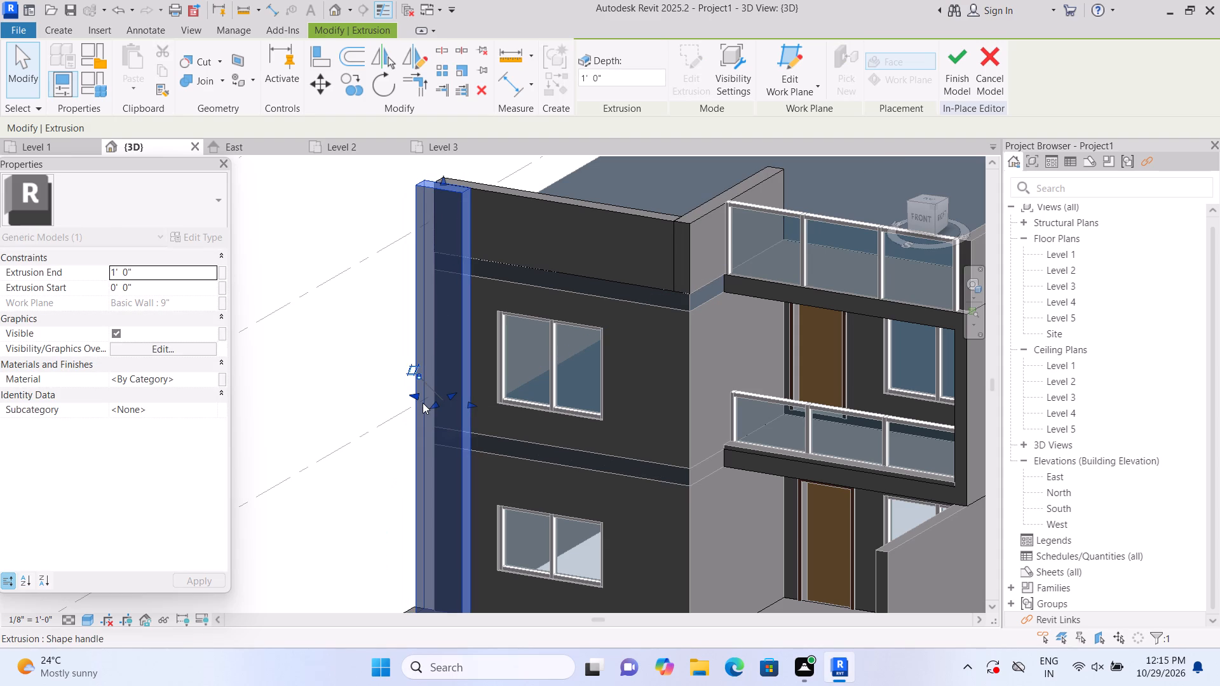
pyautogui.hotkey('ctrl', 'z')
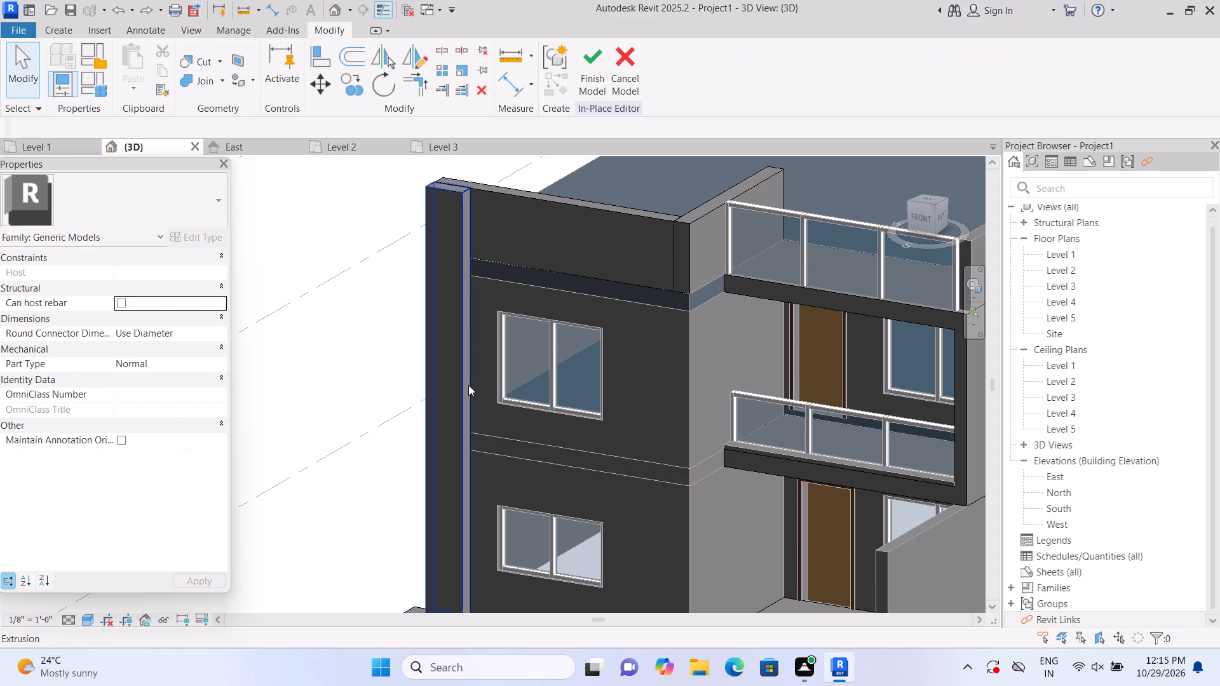
# Select the vertical corner pilaster extrusion again for adjusting its shape.
pyautogui.click(460, 386)
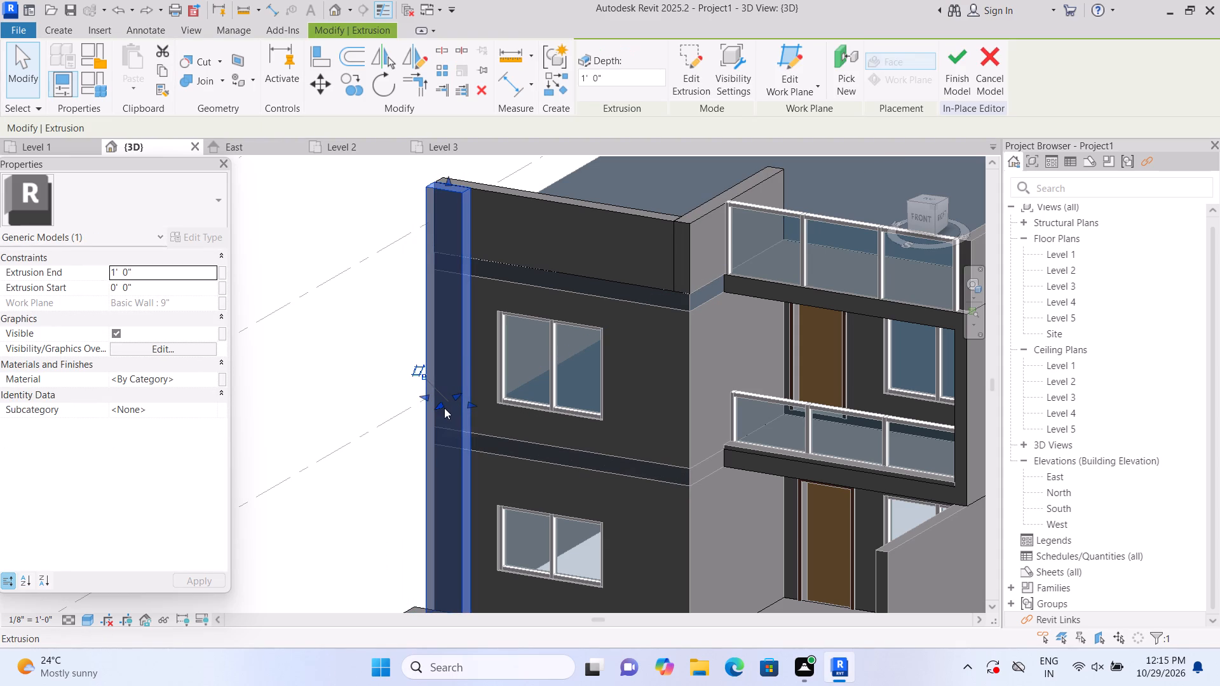
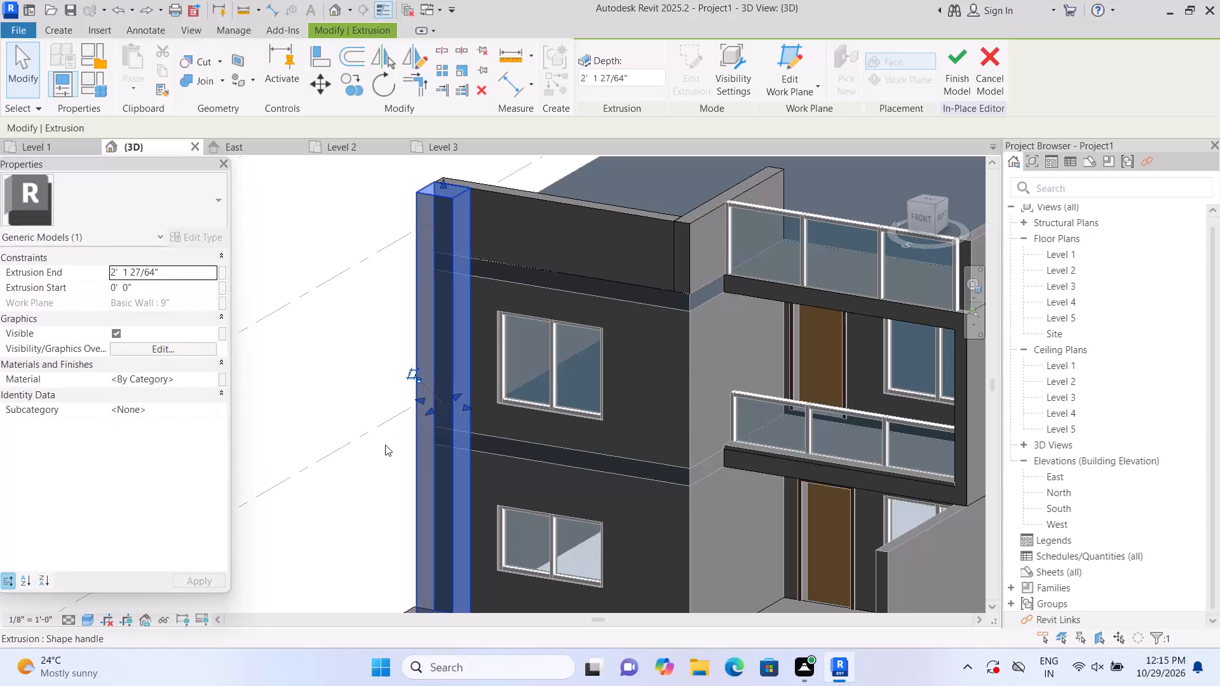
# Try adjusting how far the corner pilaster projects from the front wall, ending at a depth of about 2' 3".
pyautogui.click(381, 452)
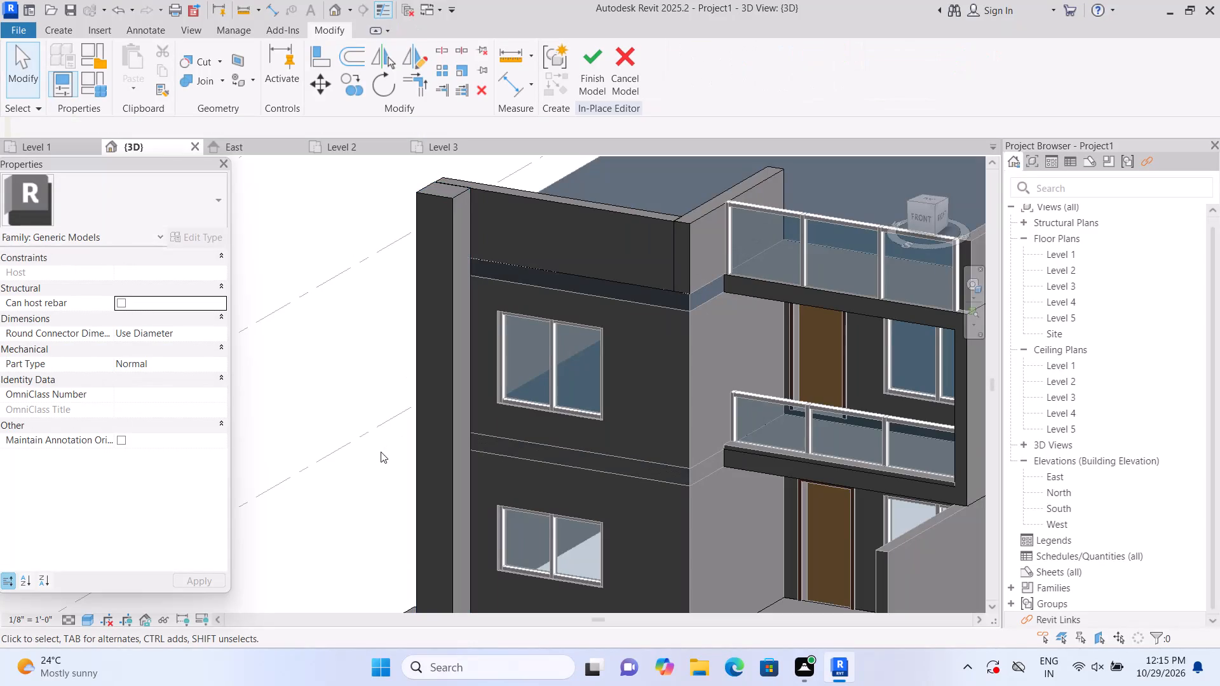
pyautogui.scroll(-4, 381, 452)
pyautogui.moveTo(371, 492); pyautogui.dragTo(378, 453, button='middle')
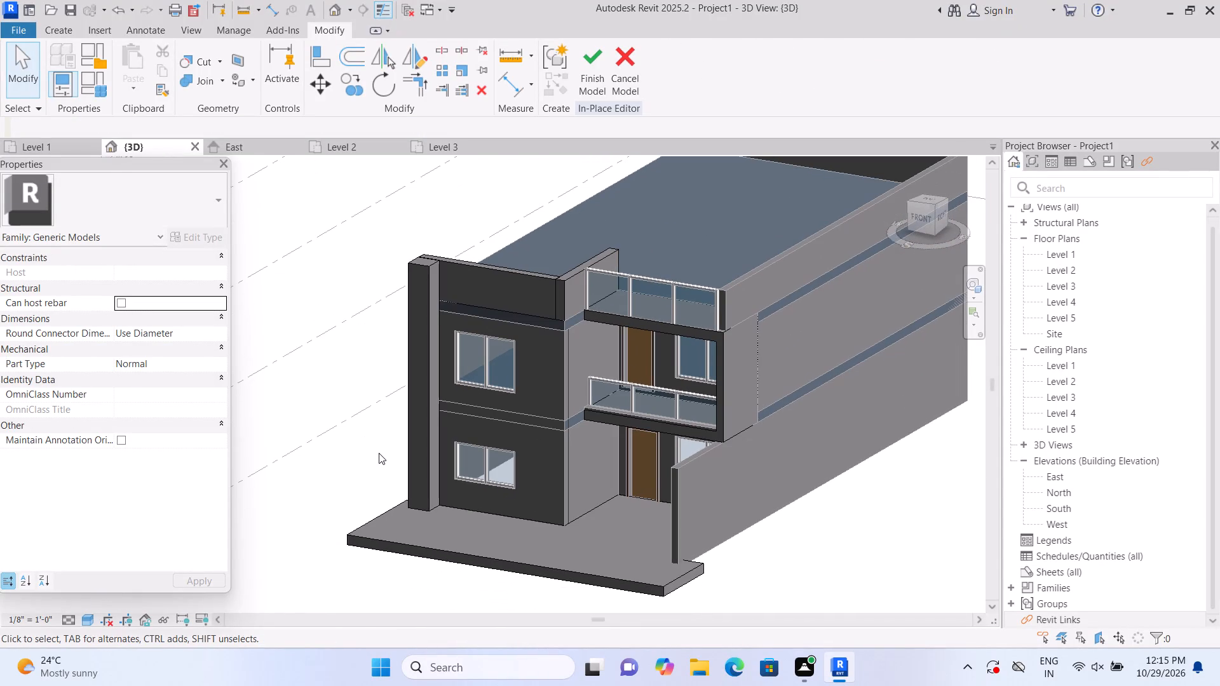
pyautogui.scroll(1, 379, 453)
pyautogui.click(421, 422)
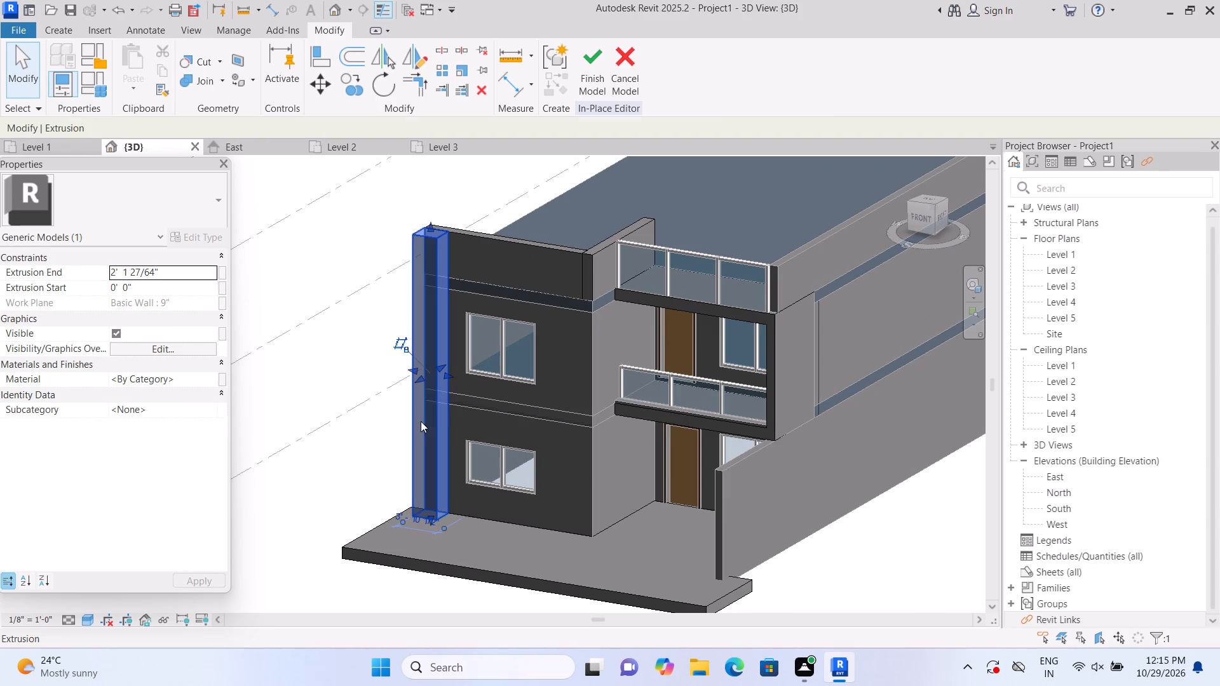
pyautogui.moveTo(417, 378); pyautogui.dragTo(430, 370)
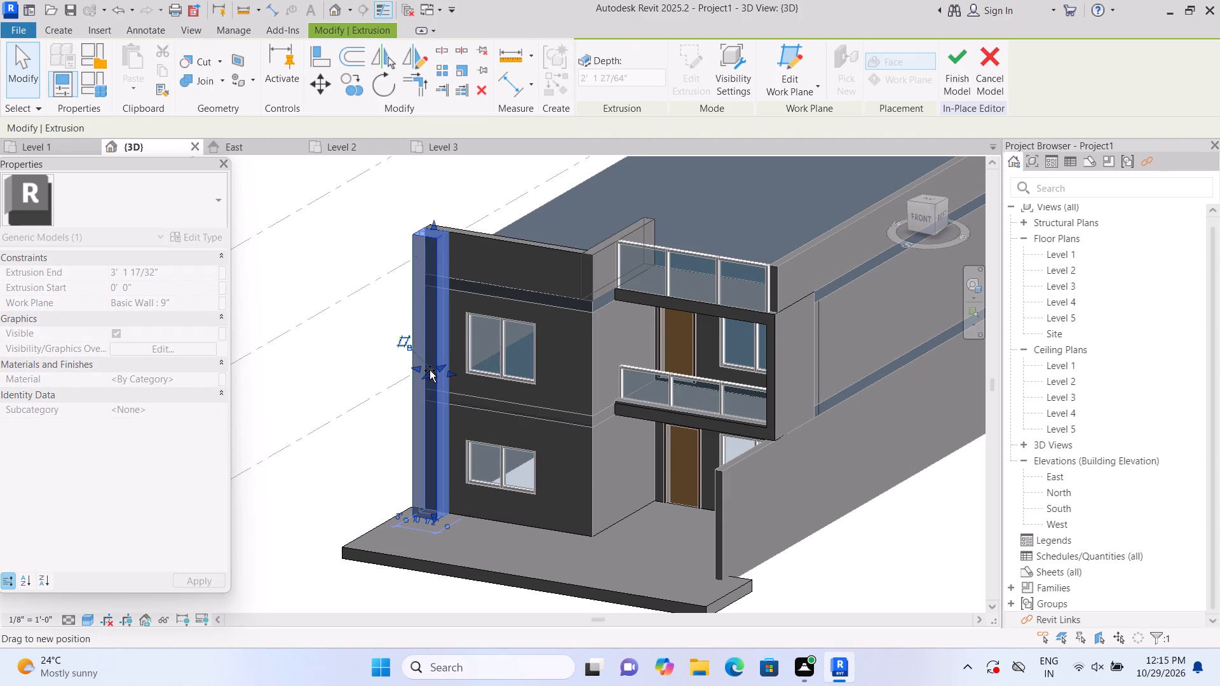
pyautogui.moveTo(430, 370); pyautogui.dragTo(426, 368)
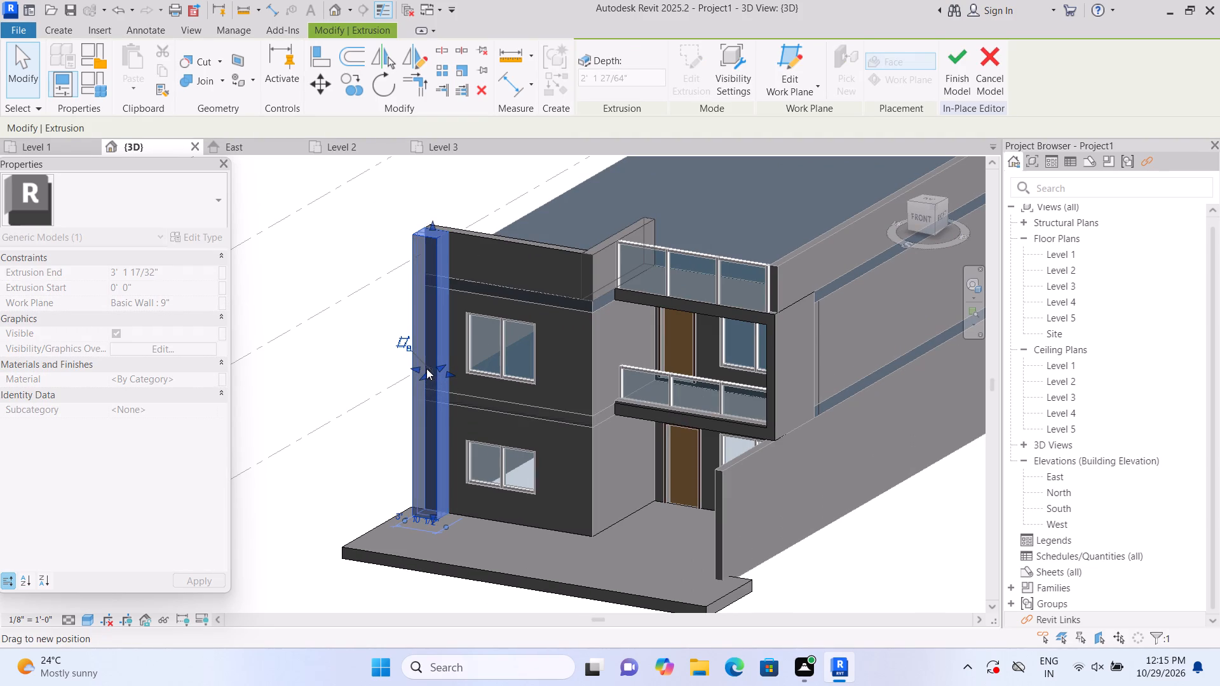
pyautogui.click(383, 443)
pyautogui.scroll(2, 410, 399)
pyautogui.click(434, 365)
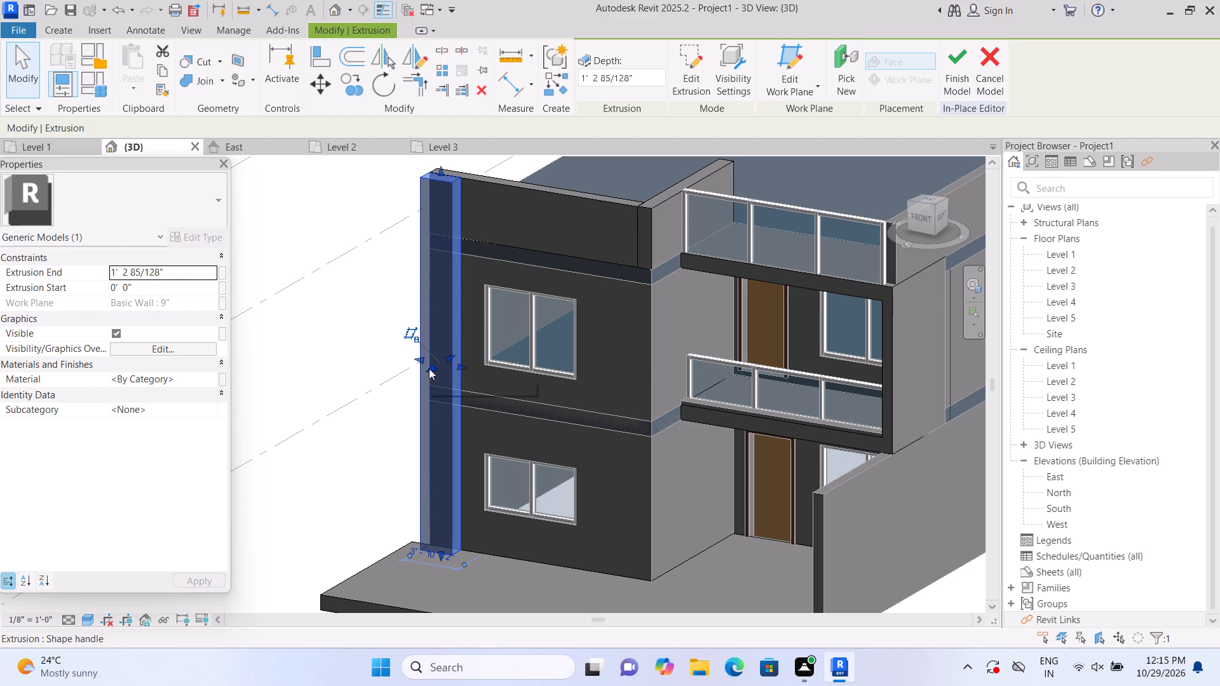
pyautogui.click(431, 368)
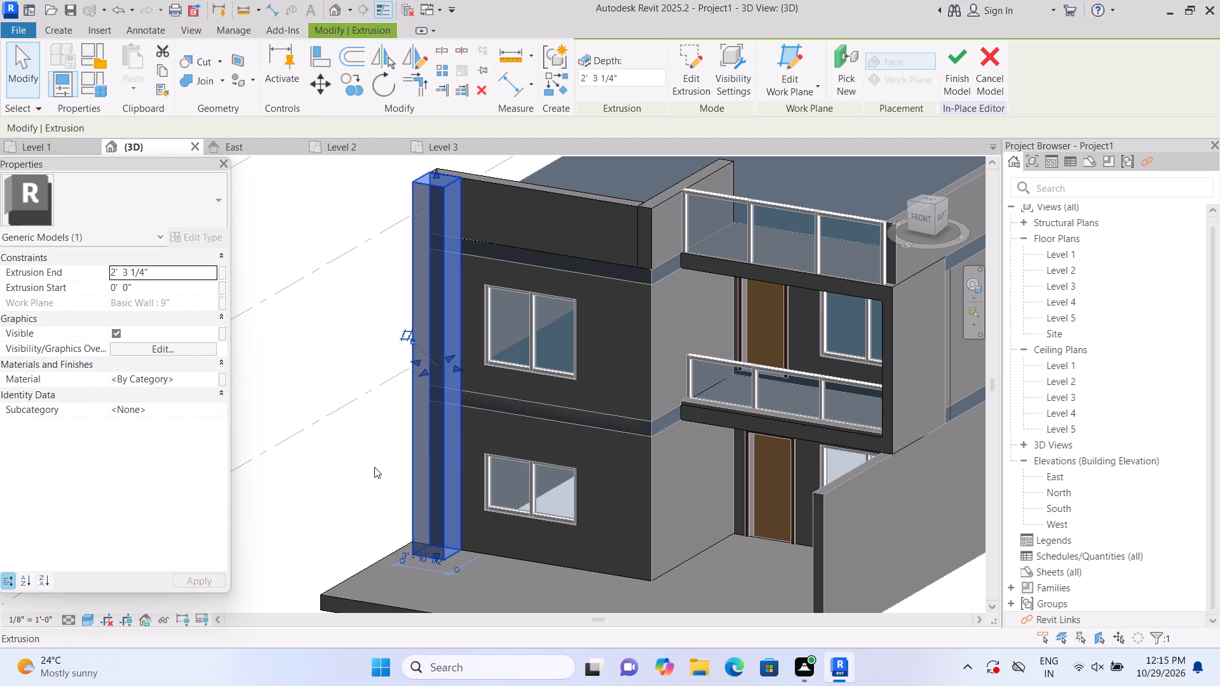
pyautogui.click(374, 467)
# Adjust the corner pilaster's projection from the front wall to an extrusion depth of about 1' 11".
pyautogui.click(421, 401)
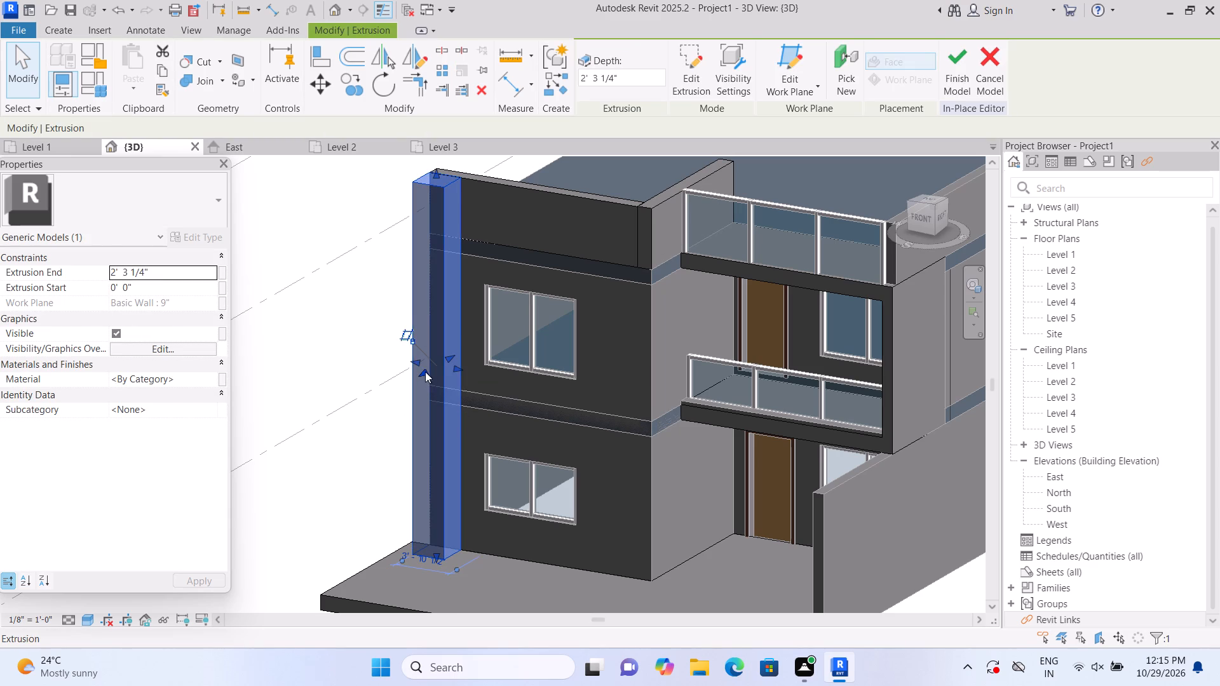
pyautogui.click(421, 372)
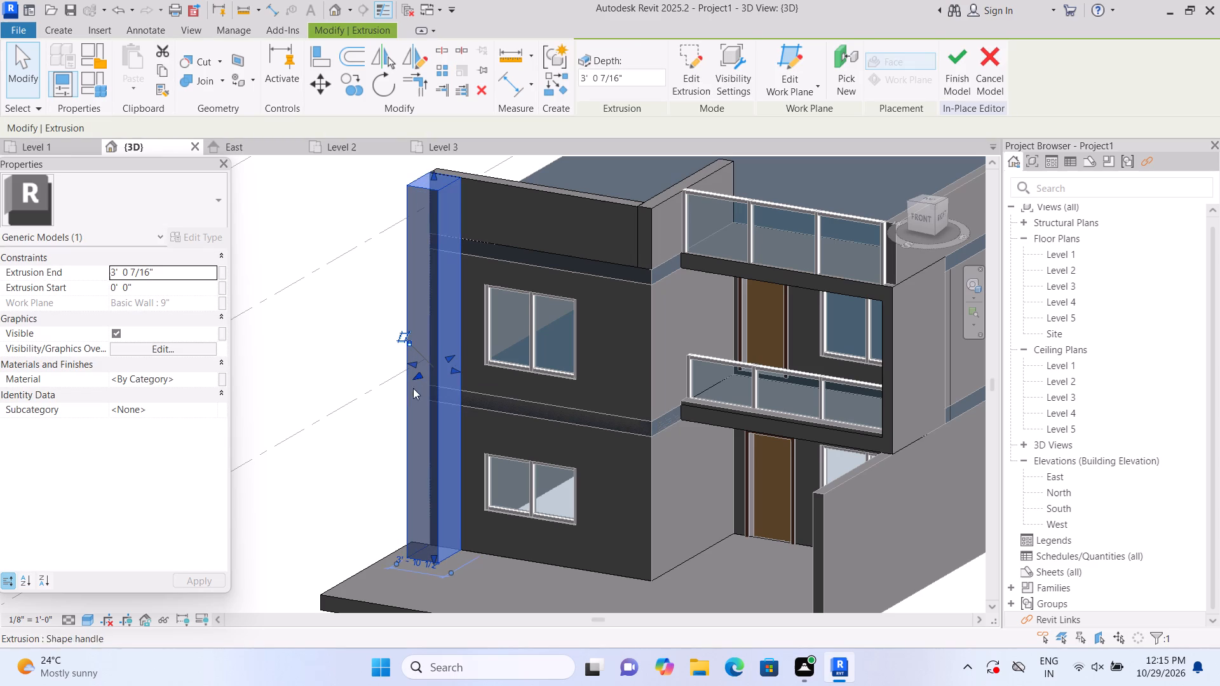
pyautogui.moveTo(420, 375); pyautogui.dragTo(426, 369)
pyautogui.click(386, 426)
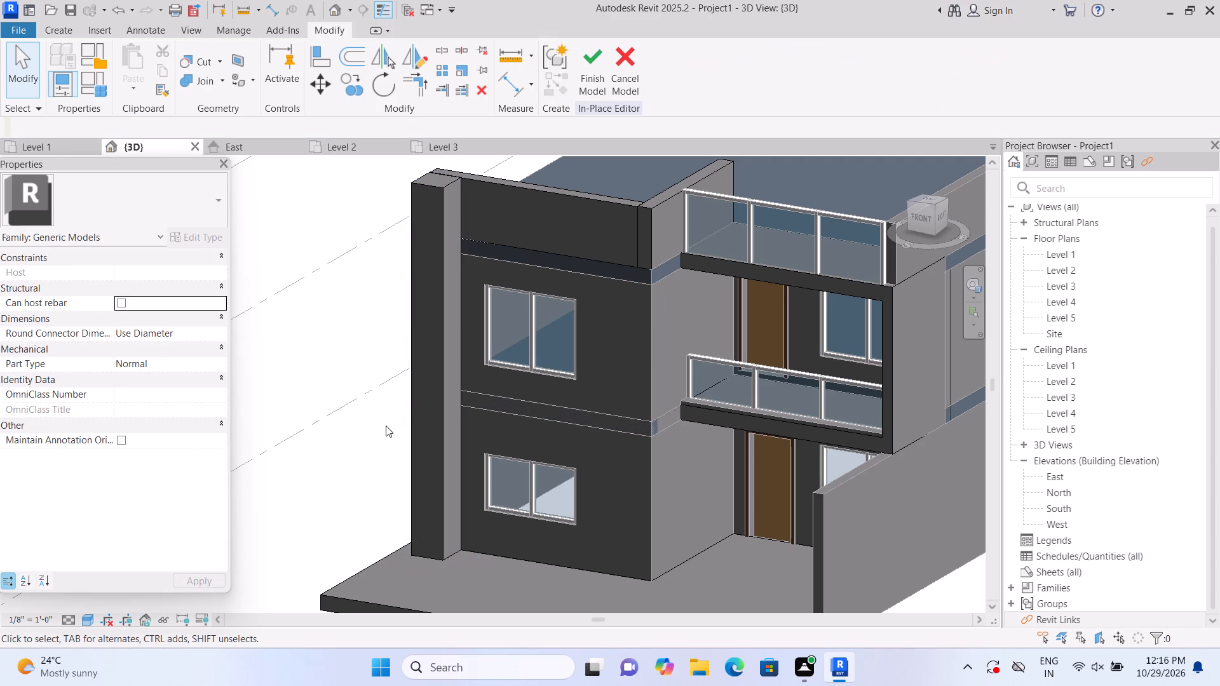
pyautogui.click(438, 386)
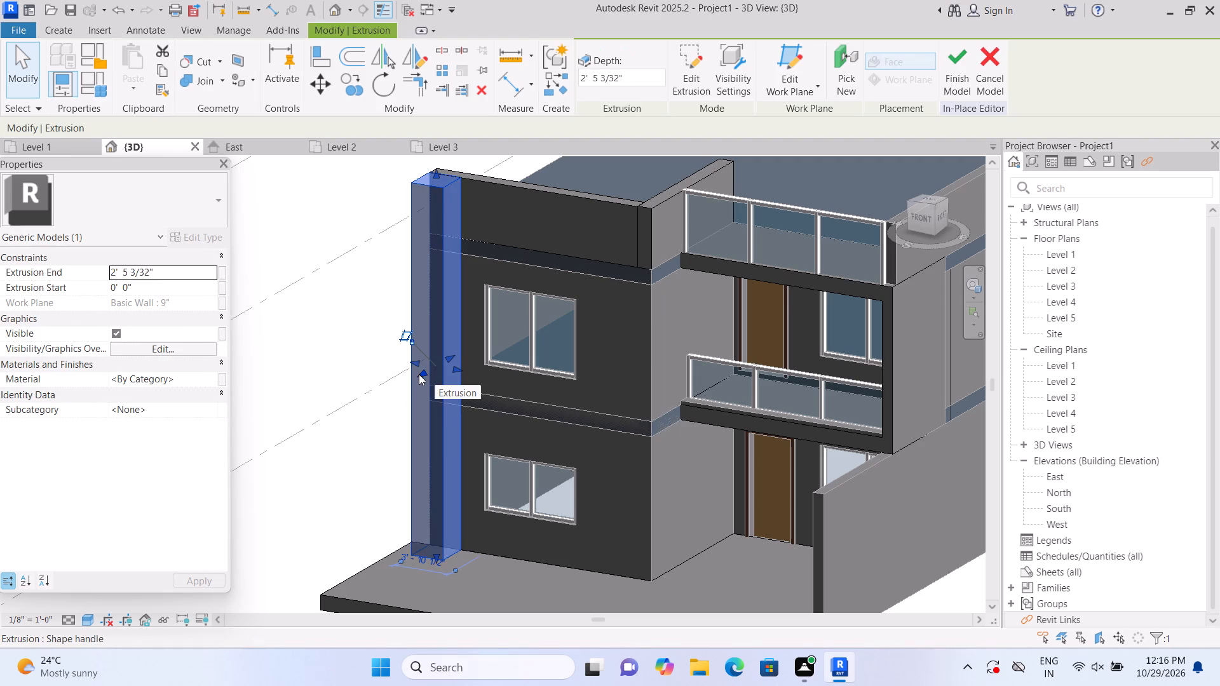
pyautogui.moveTo(419, 374); pyautogui.dragTo(431, 370)
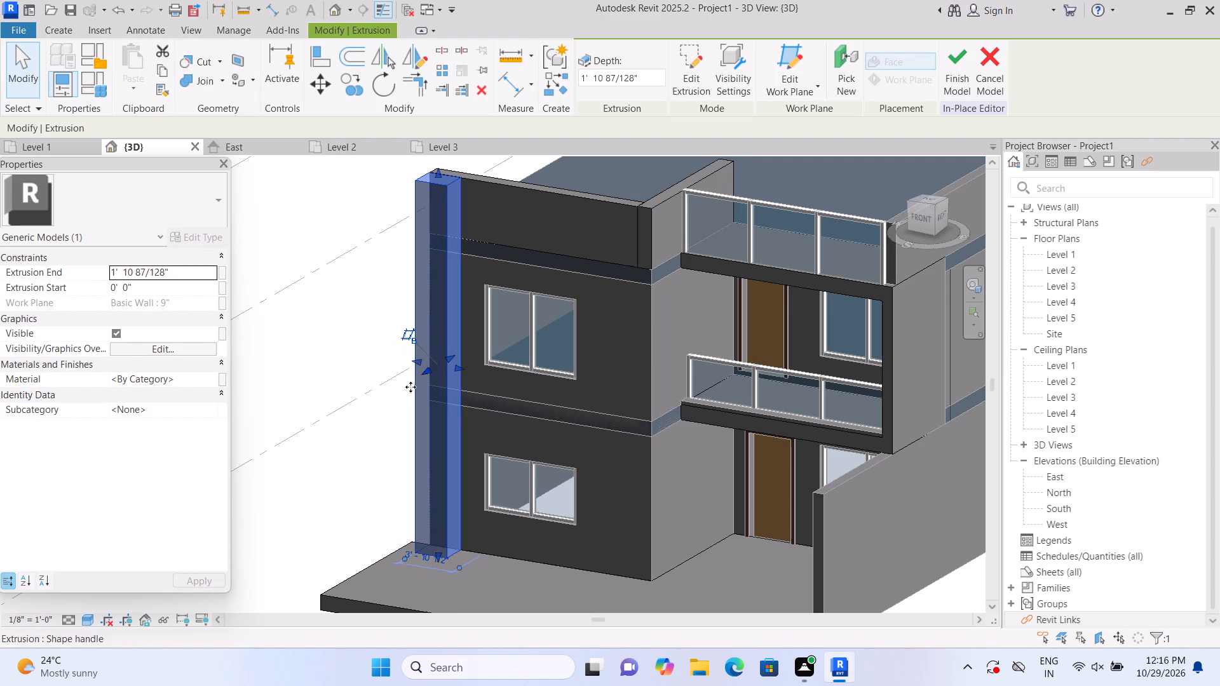
pyautogui.click(380, 438)
# Pull the front face of the 4' roof parapet outward so it overhangs the window wall below.
pyautogui.scroll(-2, 380, 438)
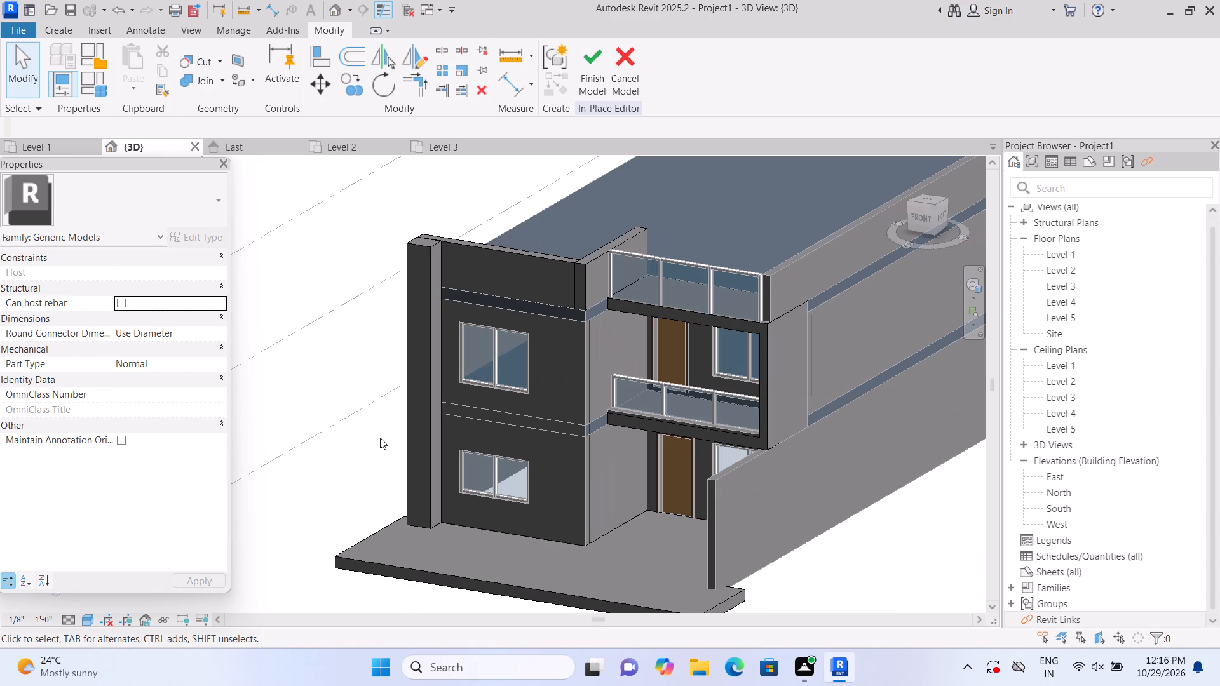
pyautogui.scroll(2, 380, 438)
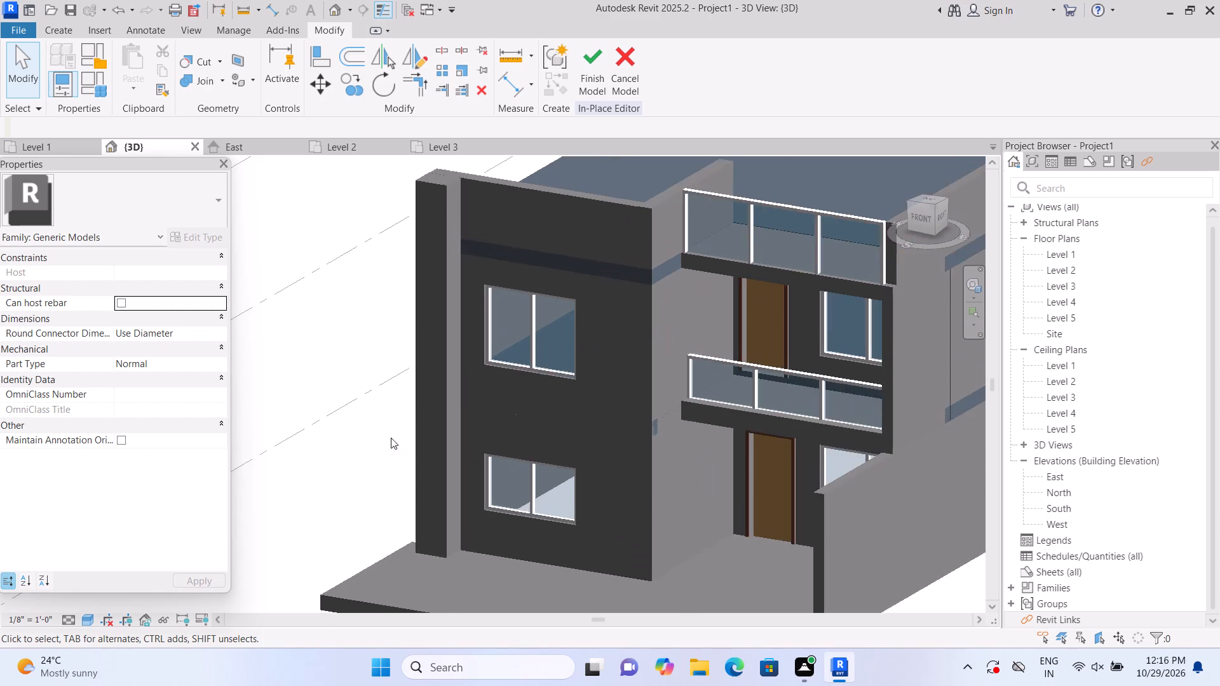
pyautogui.scroll(2, 412, 429)
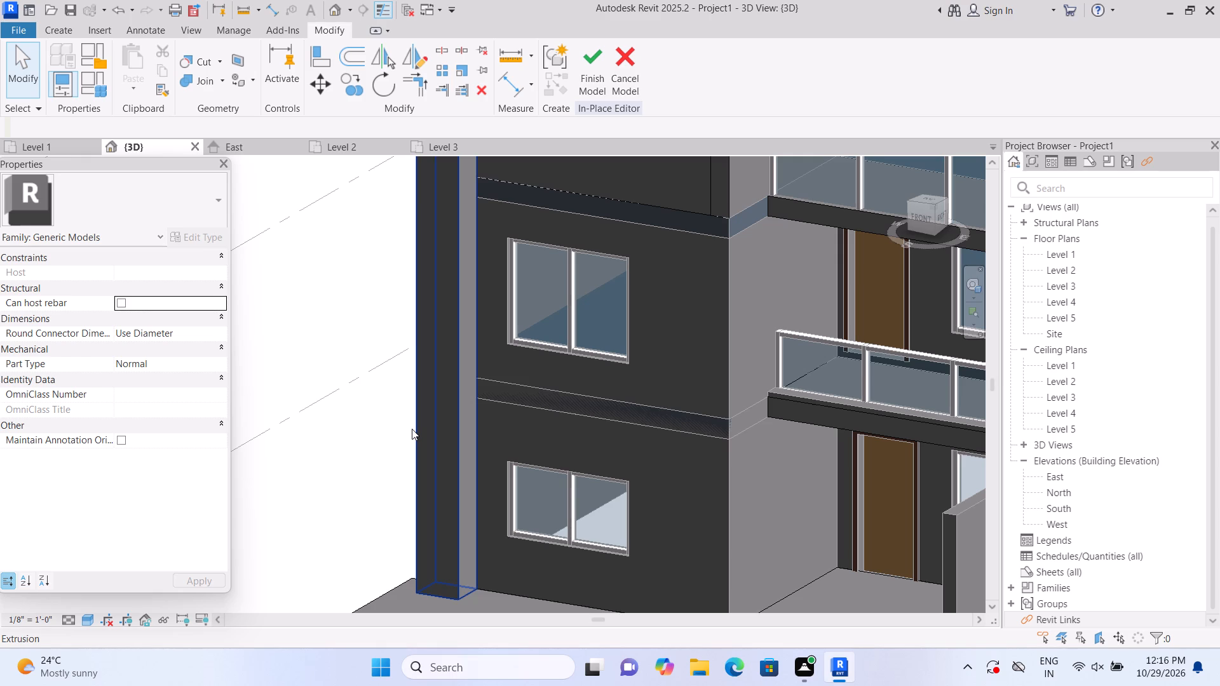
pyautogui.scroll(-2, 412, 429)
pyautogui.moveTo(362, 299); pyautogui.dragTo(346, 507, button='middle')
pyautogui.moveTo(346, 507); pyautogui.dragTo(359, 398, button='middle')
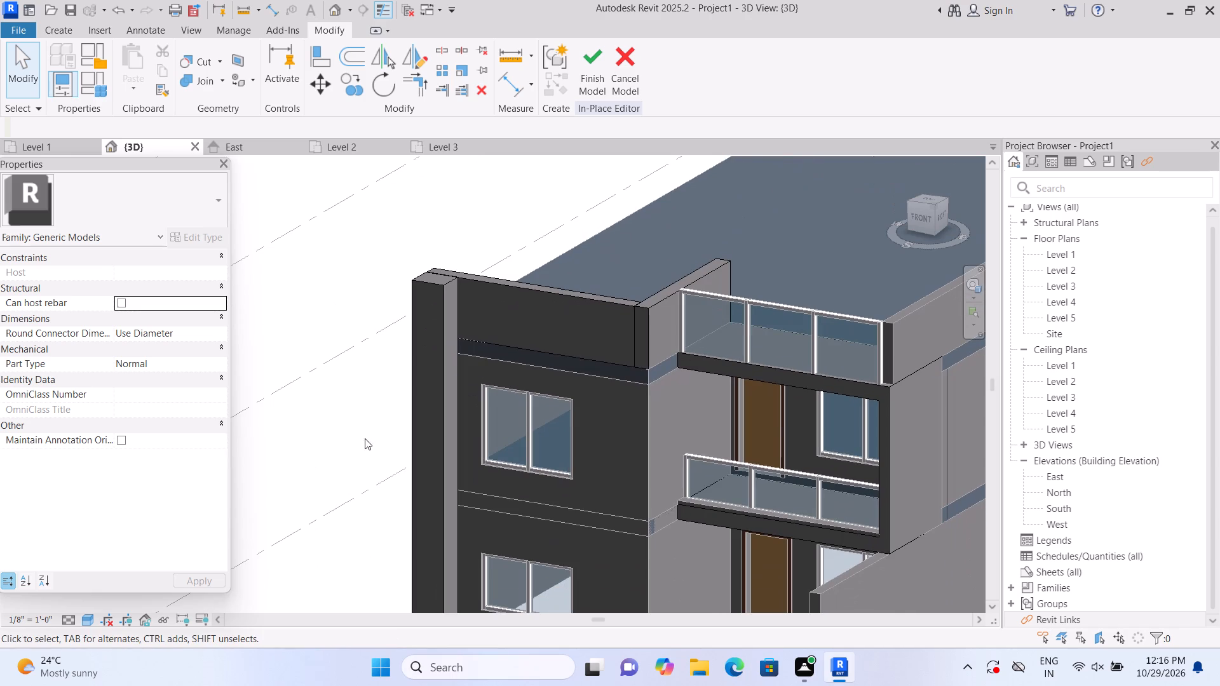
pyautogui.moveTo(365, 438); pyautogui.dragTo(365, 389, button='middle')
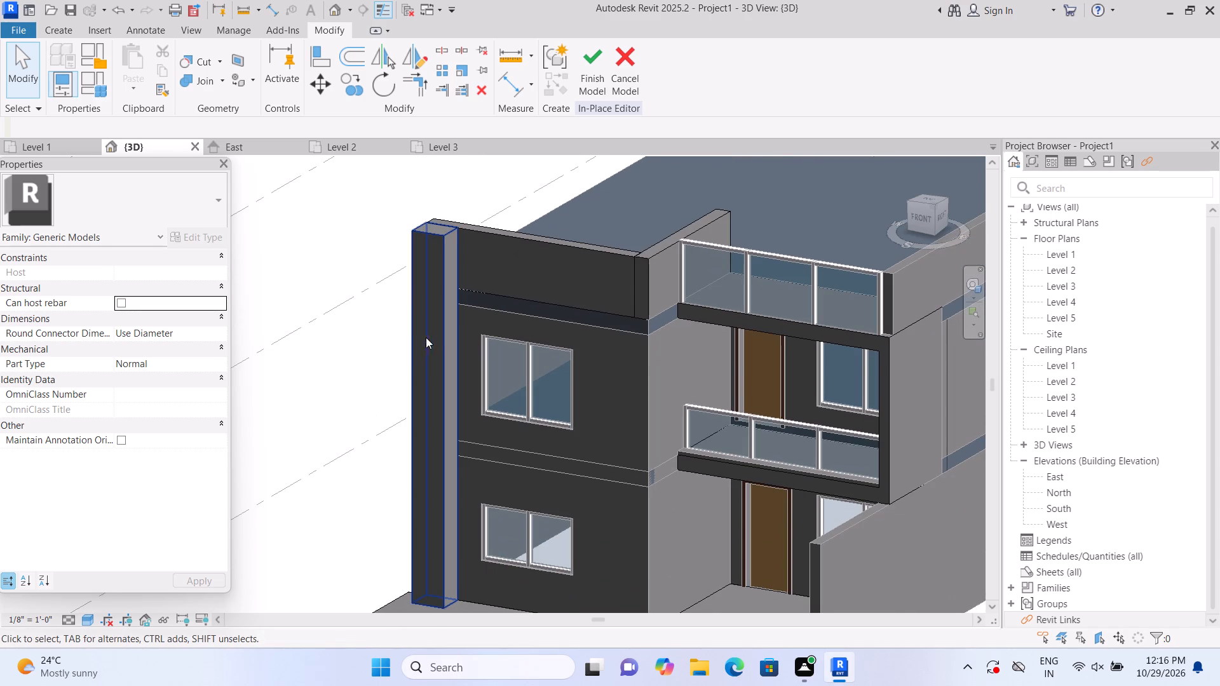
pyautogui.scroll(2, 539, 279)
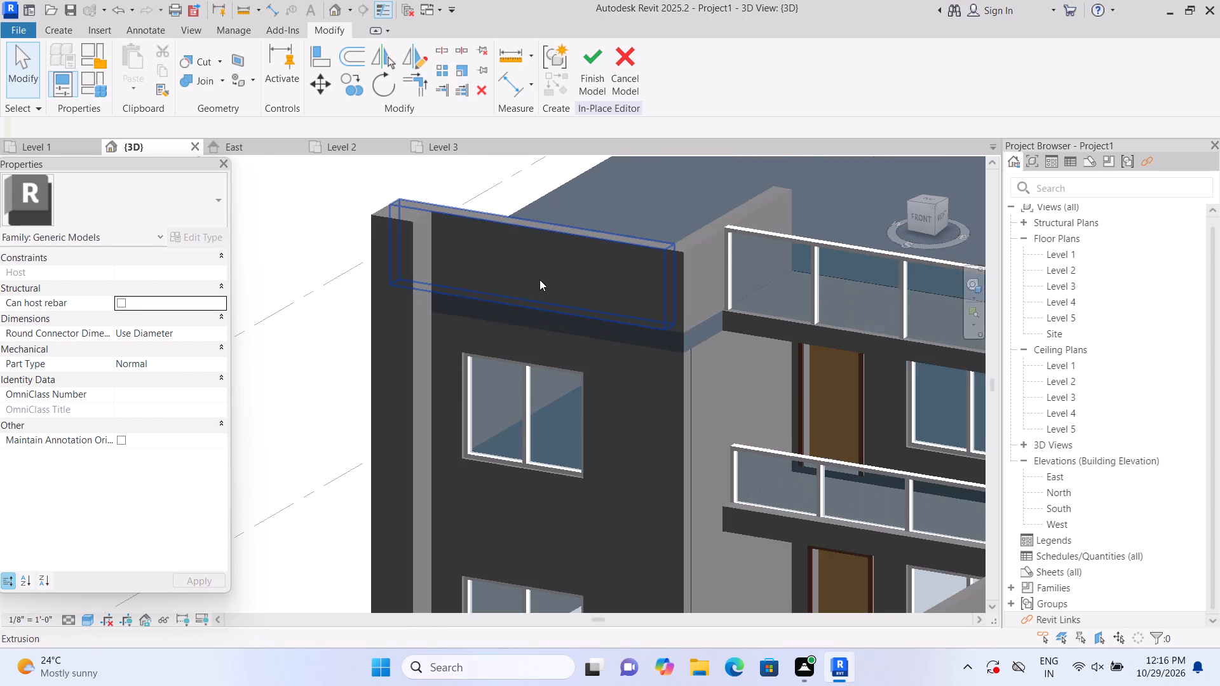
pyautogui.click(541, 279)
pyautogui.moveTo(524, 269); pyautogui.dragTo(517, 275)
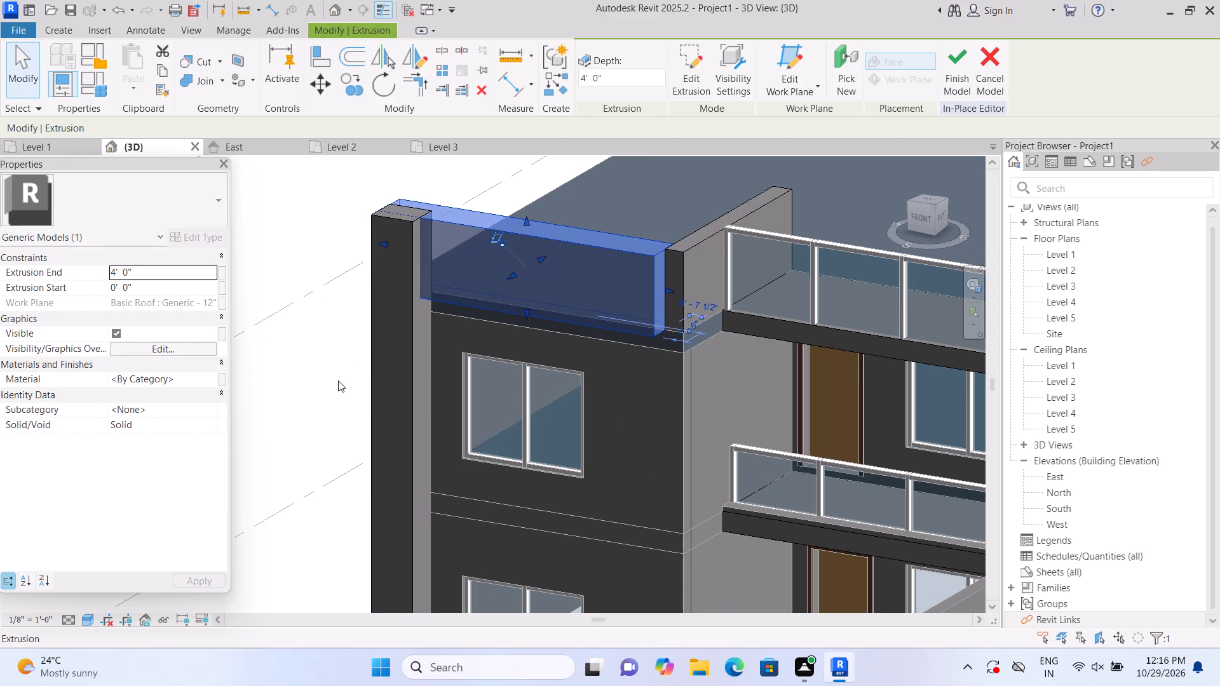
pyautogui.click(338, 380)
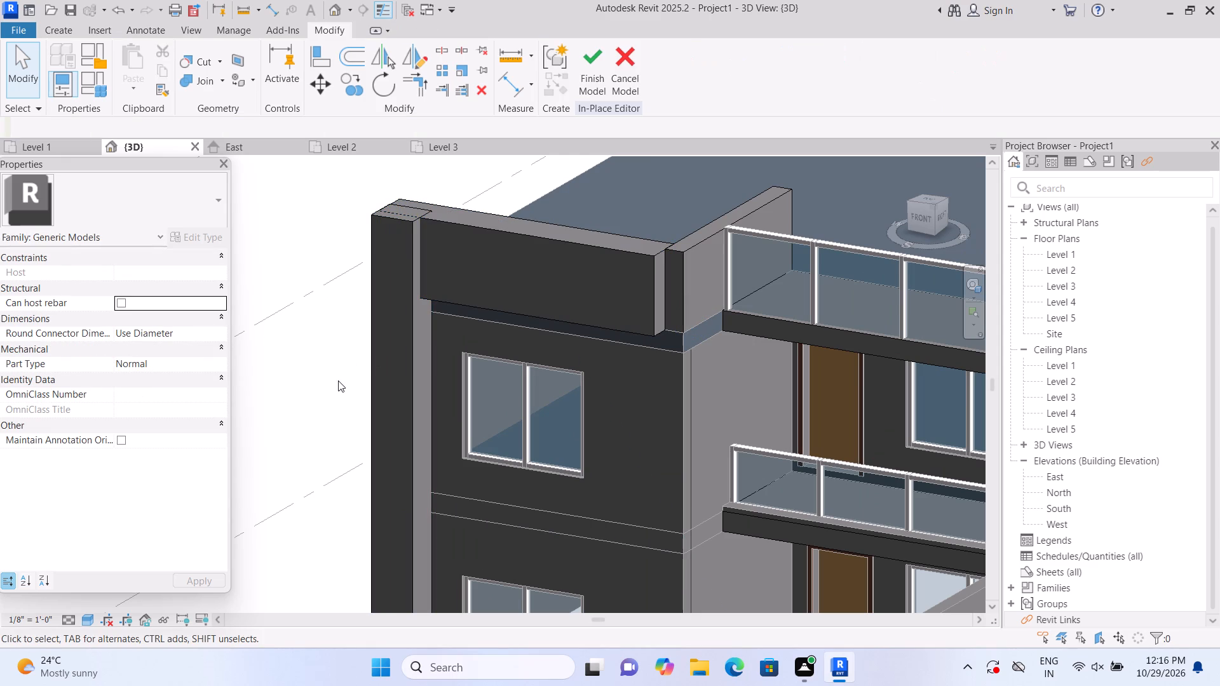
# Extend the front roof parapet's balcony-side end to line up with the side return's outer face.
pyautogui.click(580, 274)
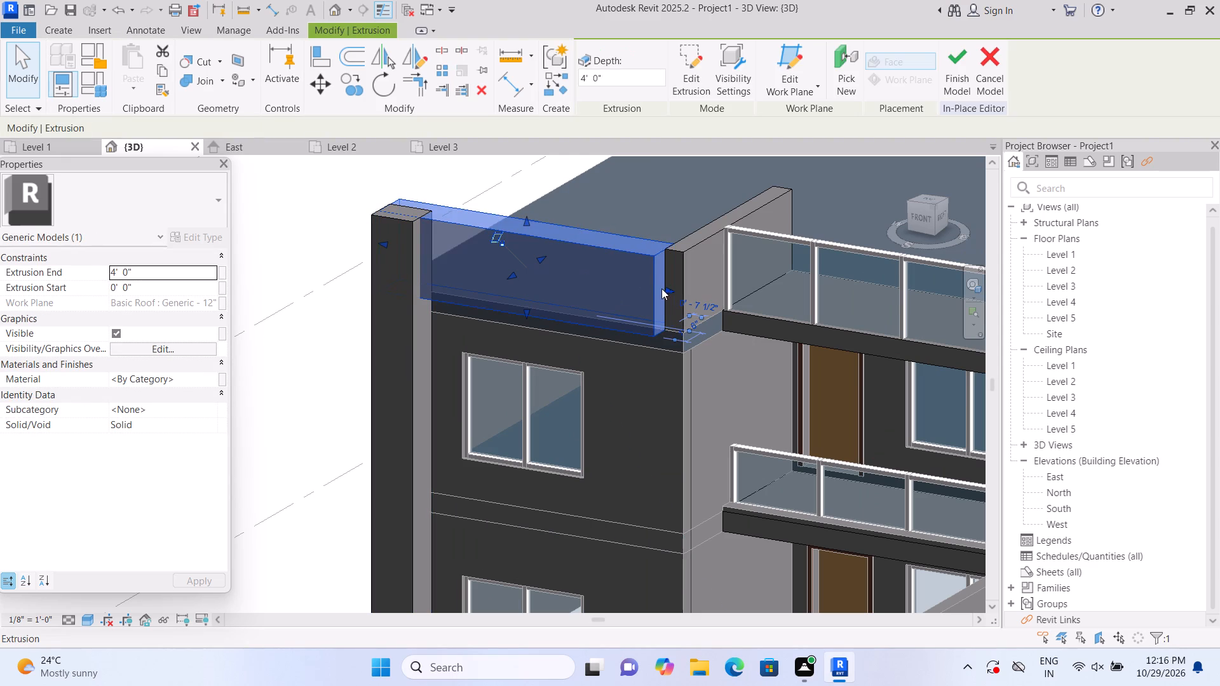
pyautogui.moveTo(669, 290); pyautogui.dragTo(678, 296)
pyautogui.click(314, 381)
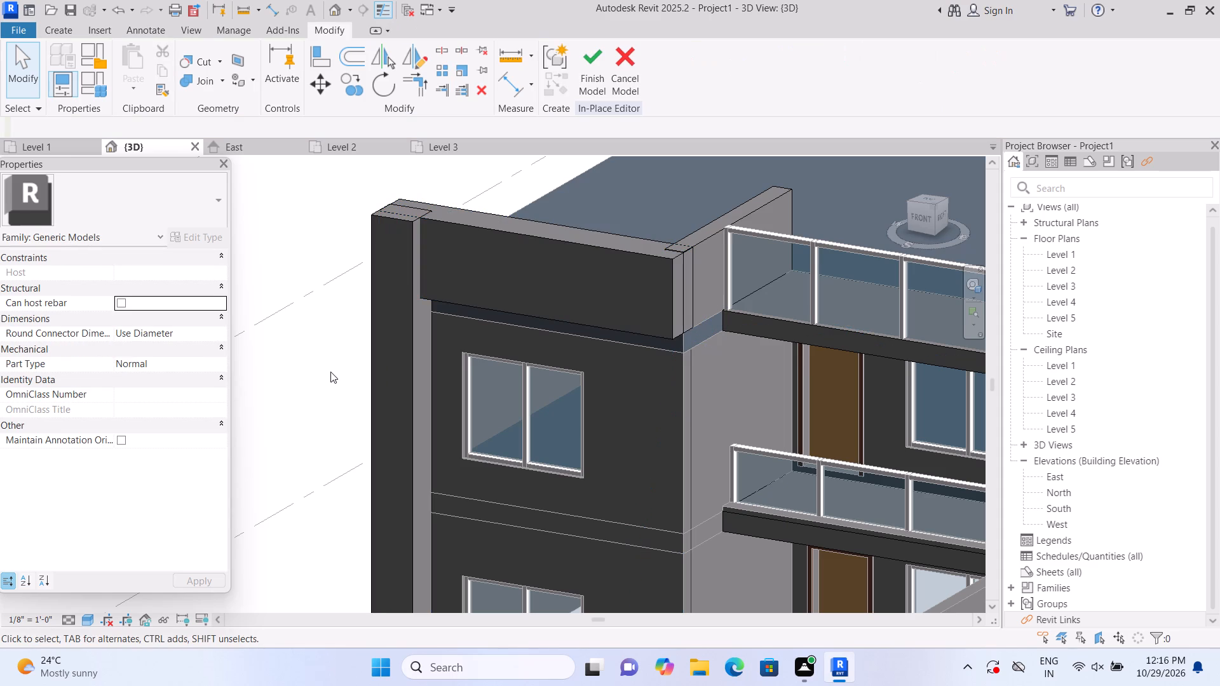
# Join the front roof parapet's geometry with the corner pilaster and the parapet return beside the balcony.
pyautogui.scroll(-3, 330, 372)
pyautogui.moveTo(330, 372); pyautogui.dragTo(358, 326, button='middle')
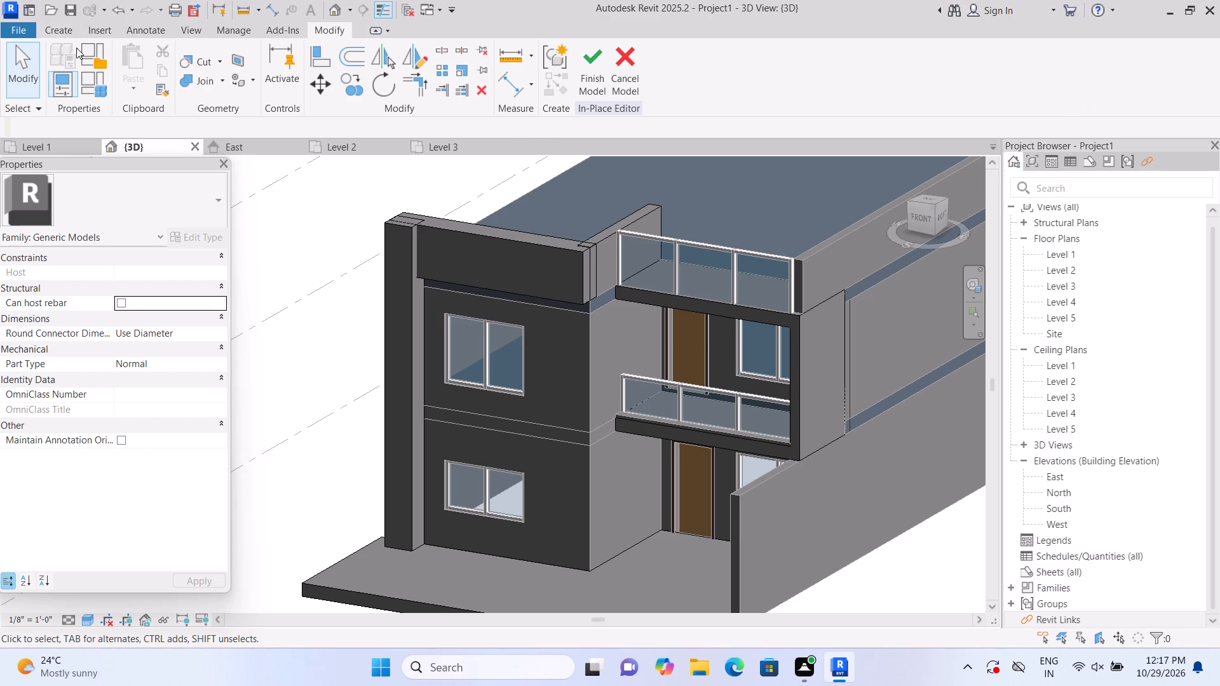
pyautogui.click(224, 79)
pyautogui.click(237, 113)
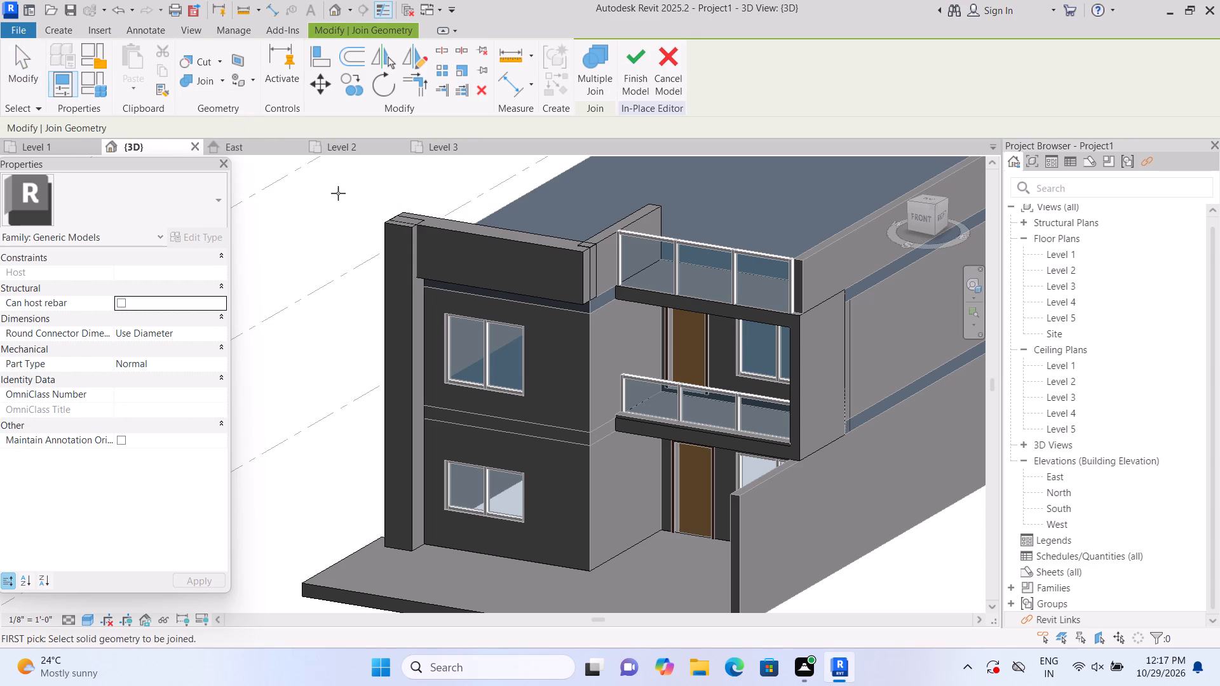
pyautogui.click(422, 230)
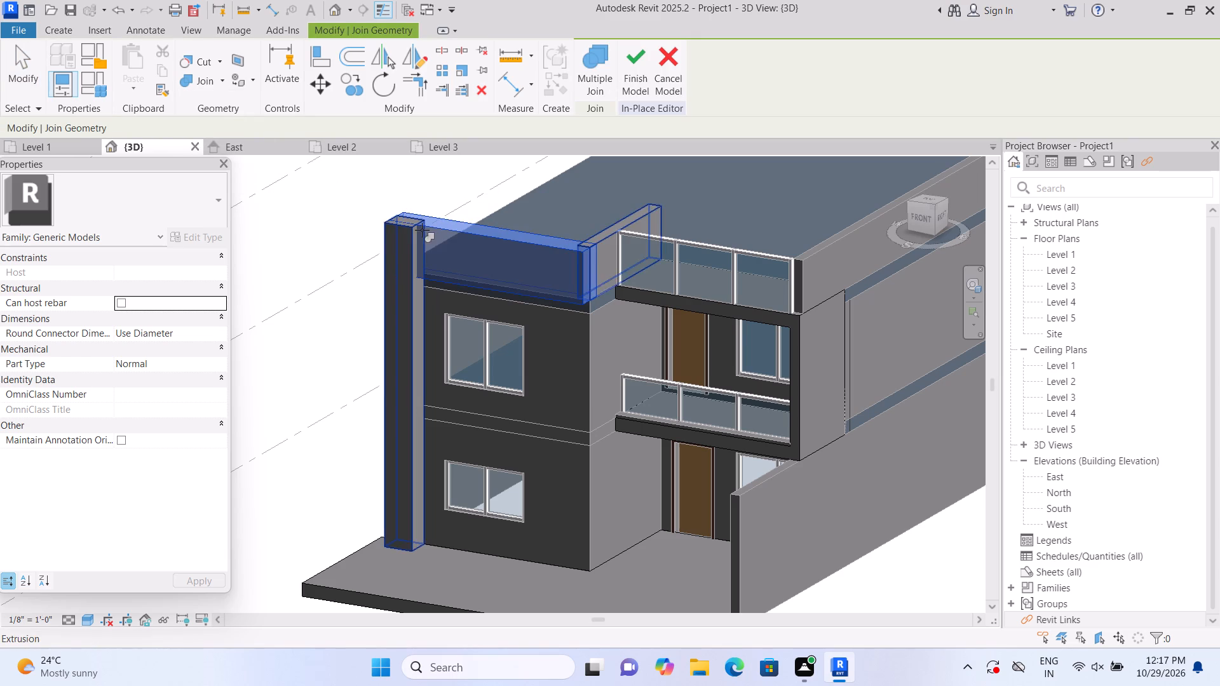
pyautogui.click(405, 279)
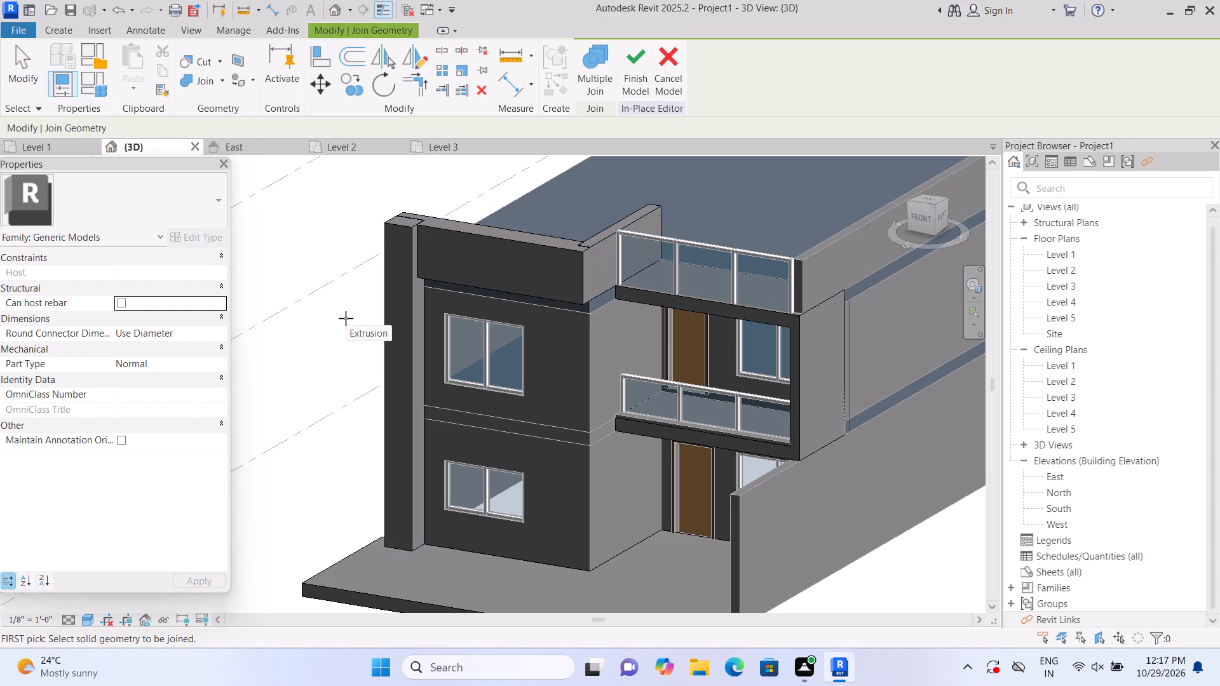
pyautogui.scroll(1, 346, 318)
pyautogui.click(428, 215)
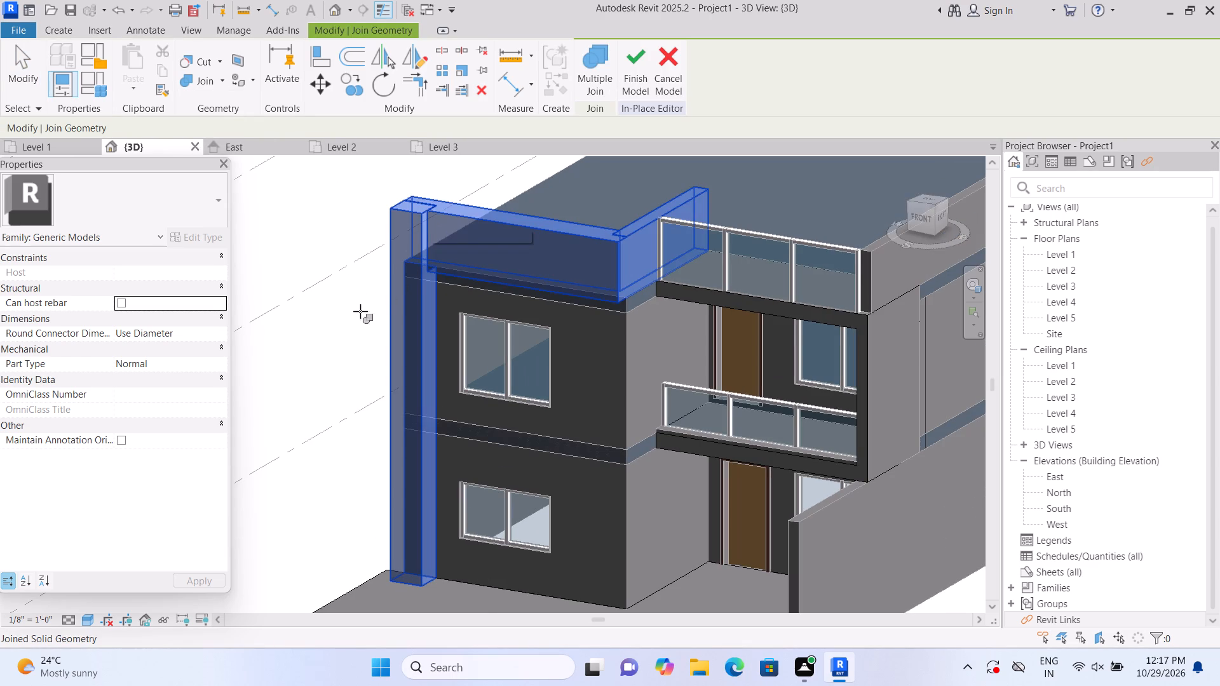
pyautogui.click(343, 336)
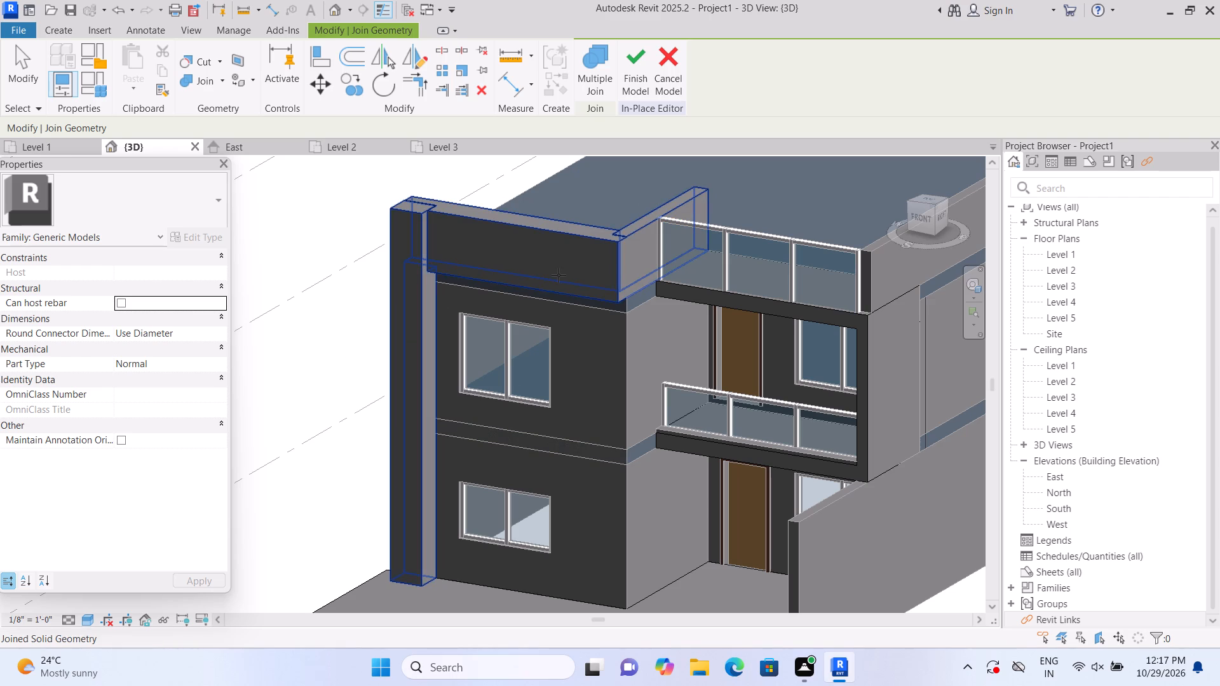
pyautogui.click(559, 275)
pyautogui.click(567, 264)
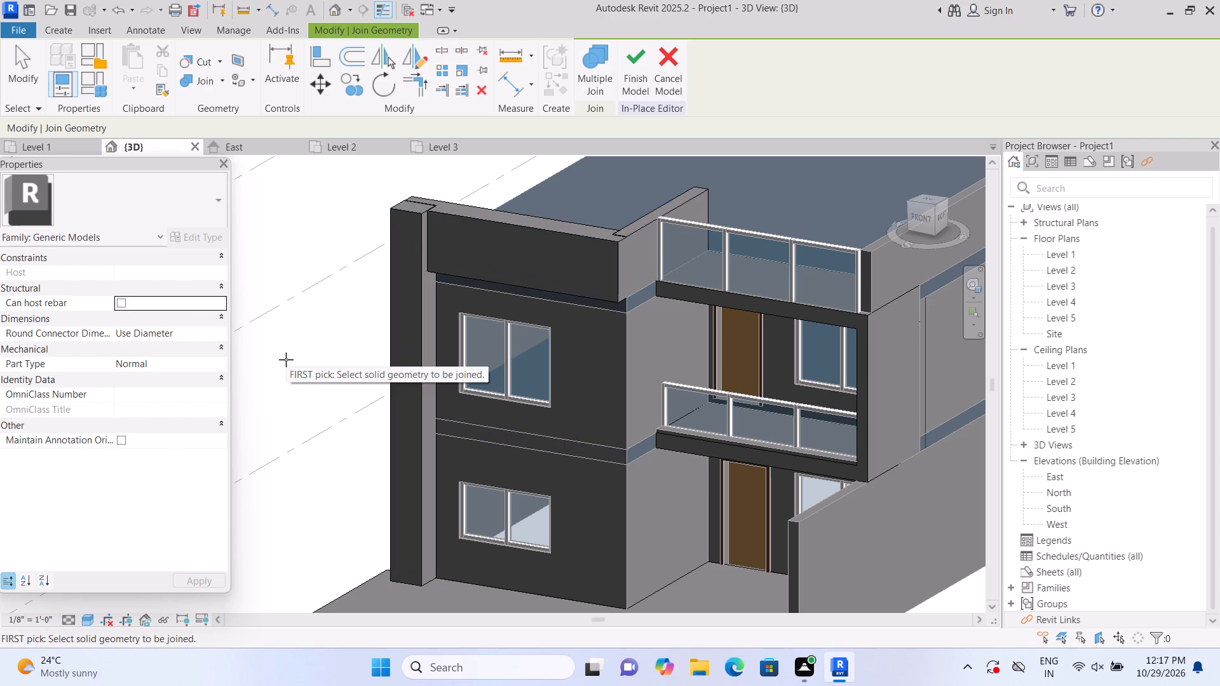
pyautogui.press('Escape')
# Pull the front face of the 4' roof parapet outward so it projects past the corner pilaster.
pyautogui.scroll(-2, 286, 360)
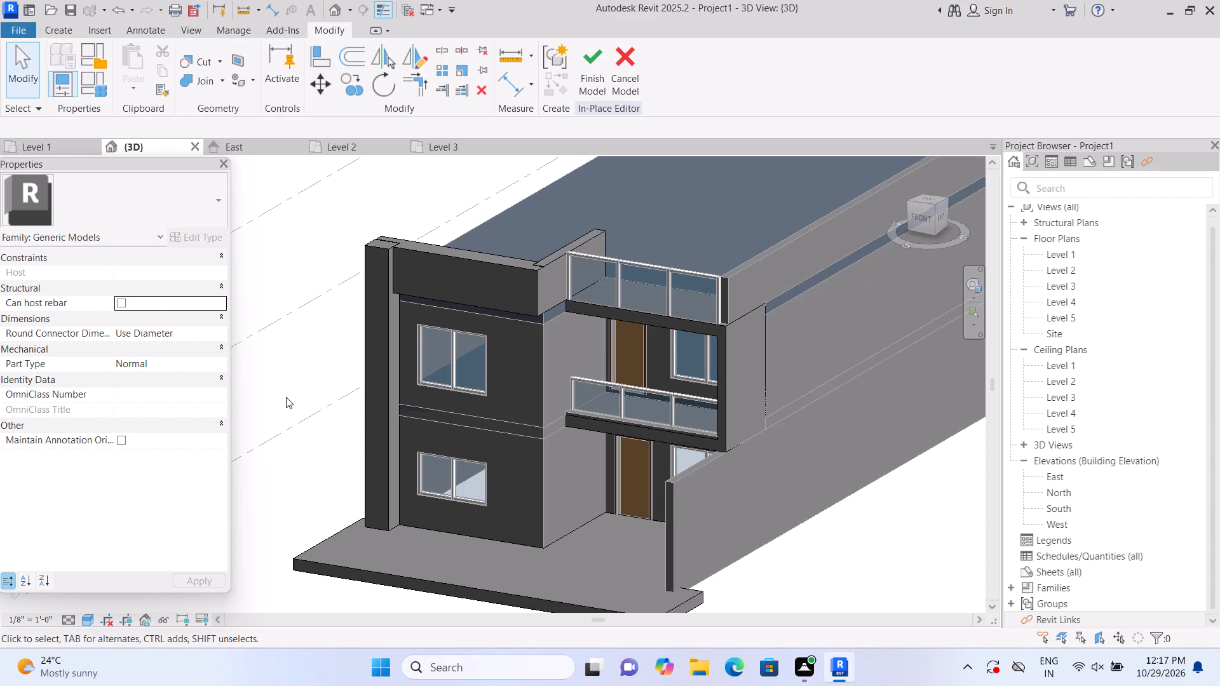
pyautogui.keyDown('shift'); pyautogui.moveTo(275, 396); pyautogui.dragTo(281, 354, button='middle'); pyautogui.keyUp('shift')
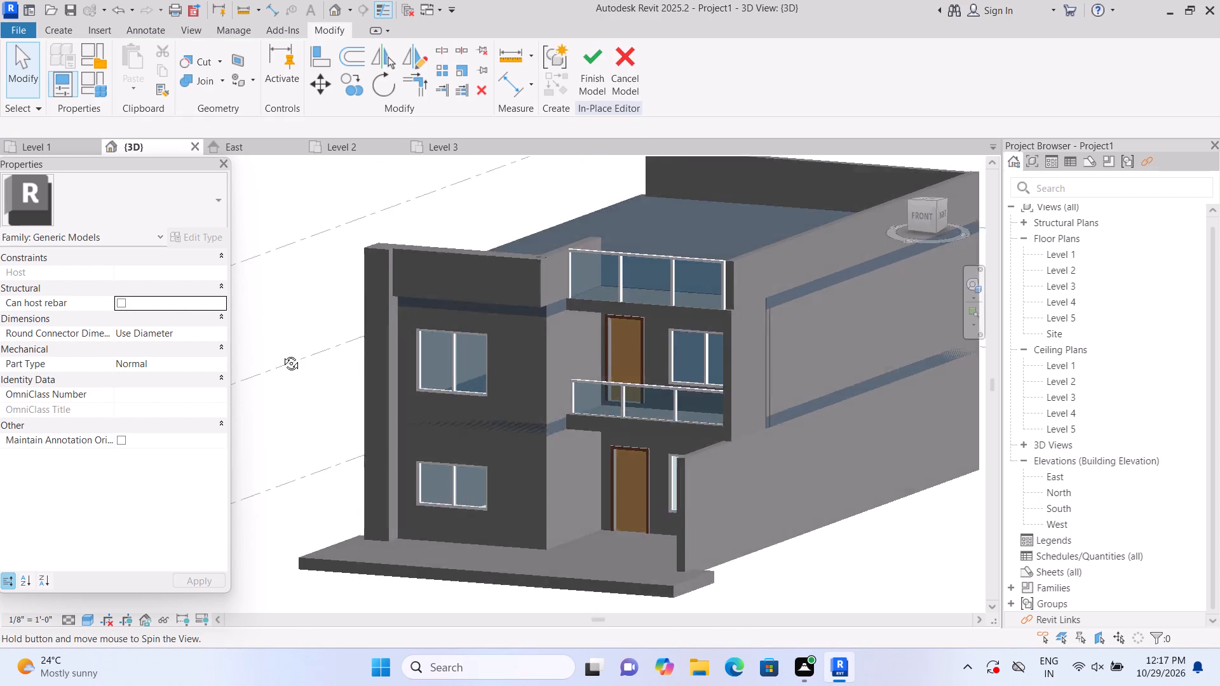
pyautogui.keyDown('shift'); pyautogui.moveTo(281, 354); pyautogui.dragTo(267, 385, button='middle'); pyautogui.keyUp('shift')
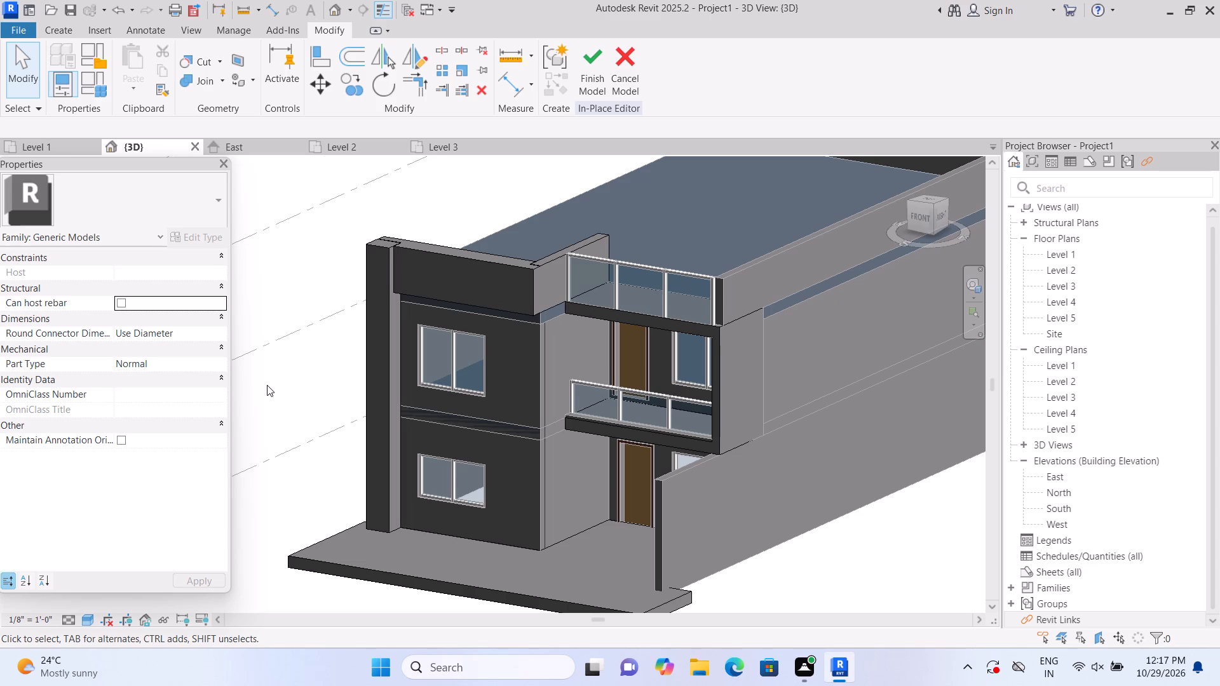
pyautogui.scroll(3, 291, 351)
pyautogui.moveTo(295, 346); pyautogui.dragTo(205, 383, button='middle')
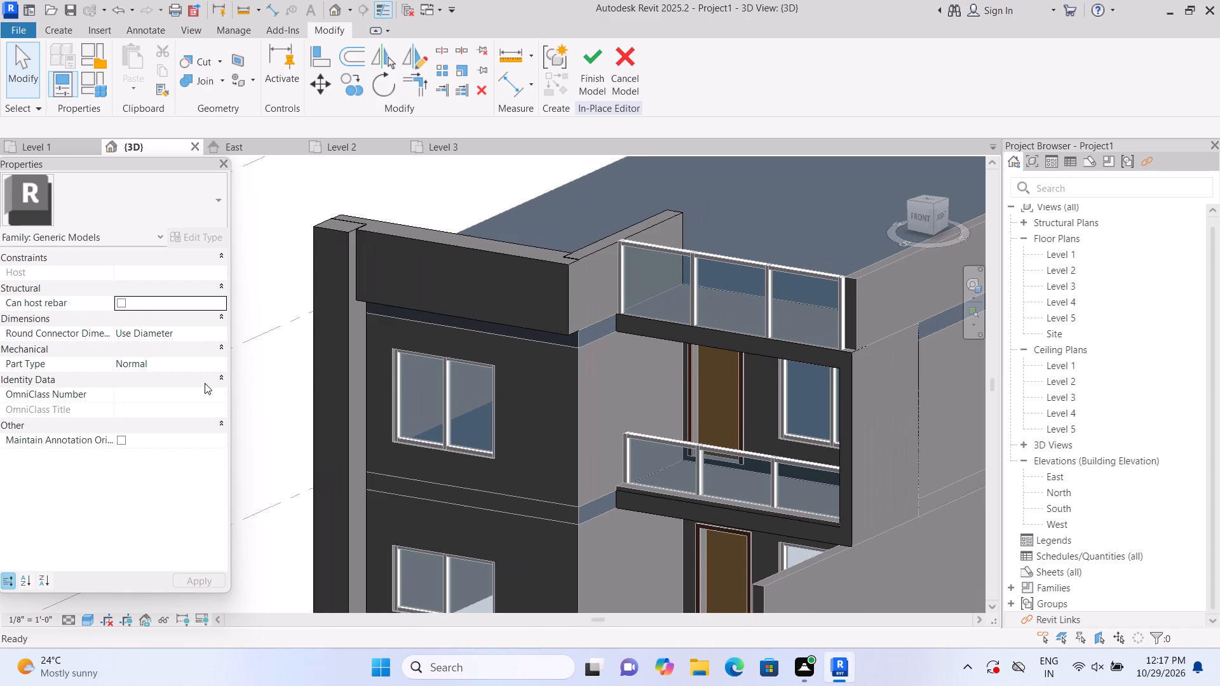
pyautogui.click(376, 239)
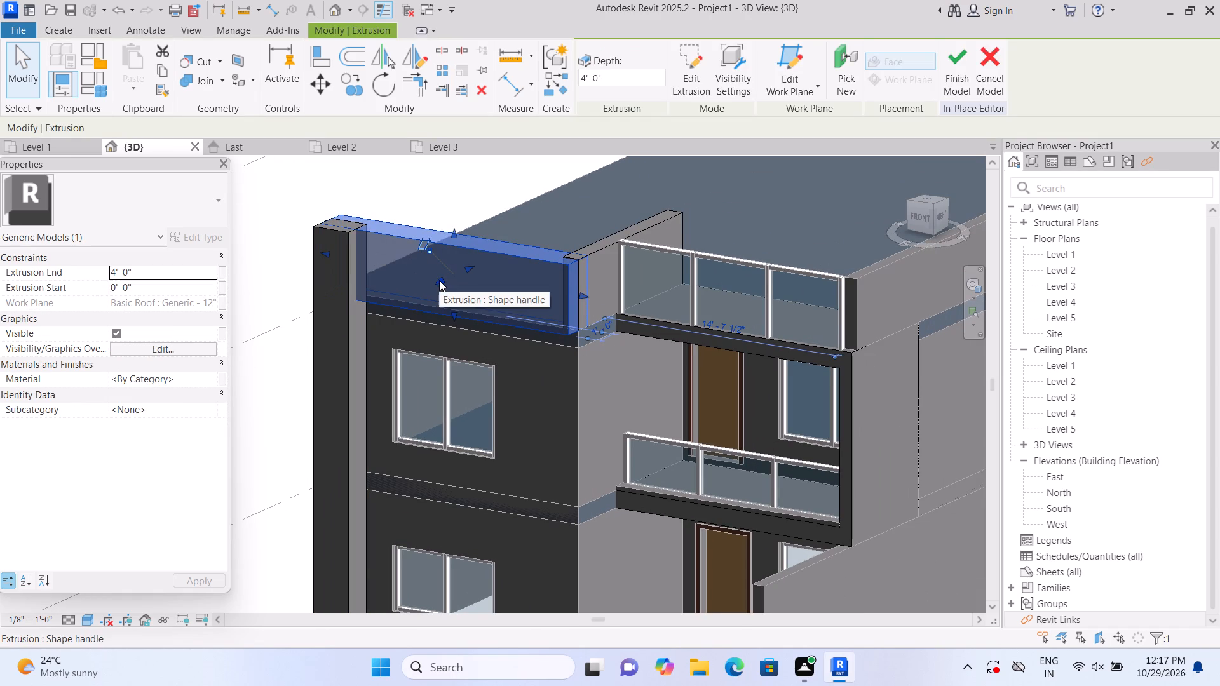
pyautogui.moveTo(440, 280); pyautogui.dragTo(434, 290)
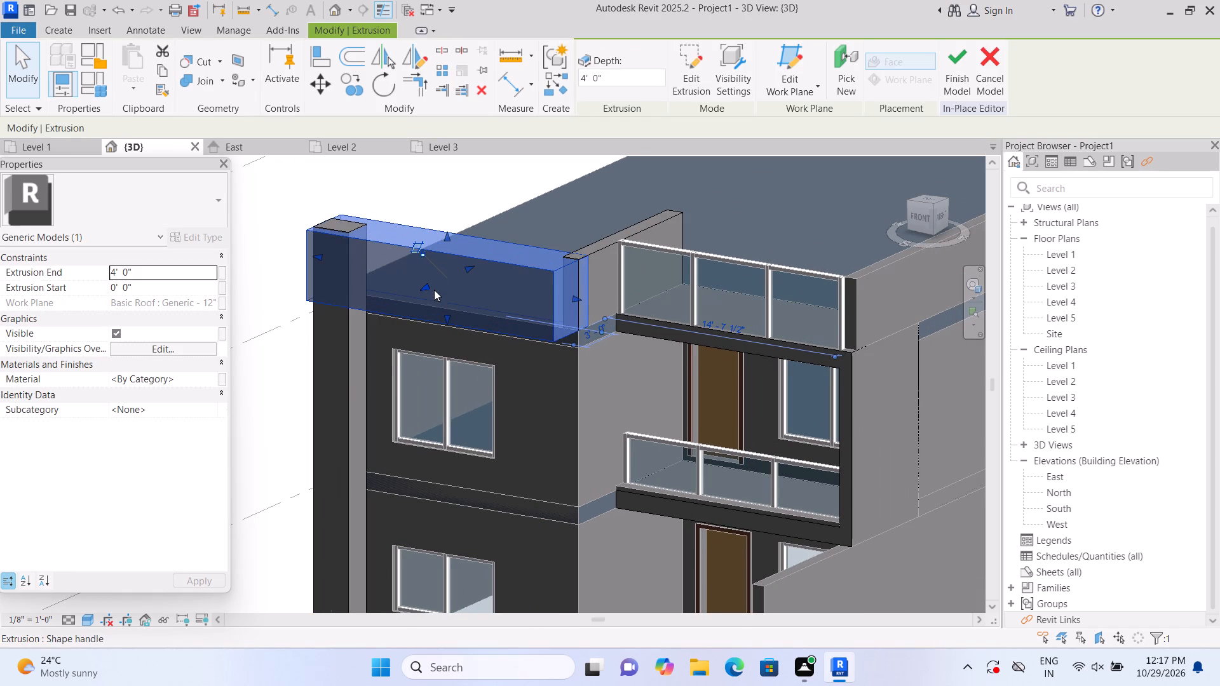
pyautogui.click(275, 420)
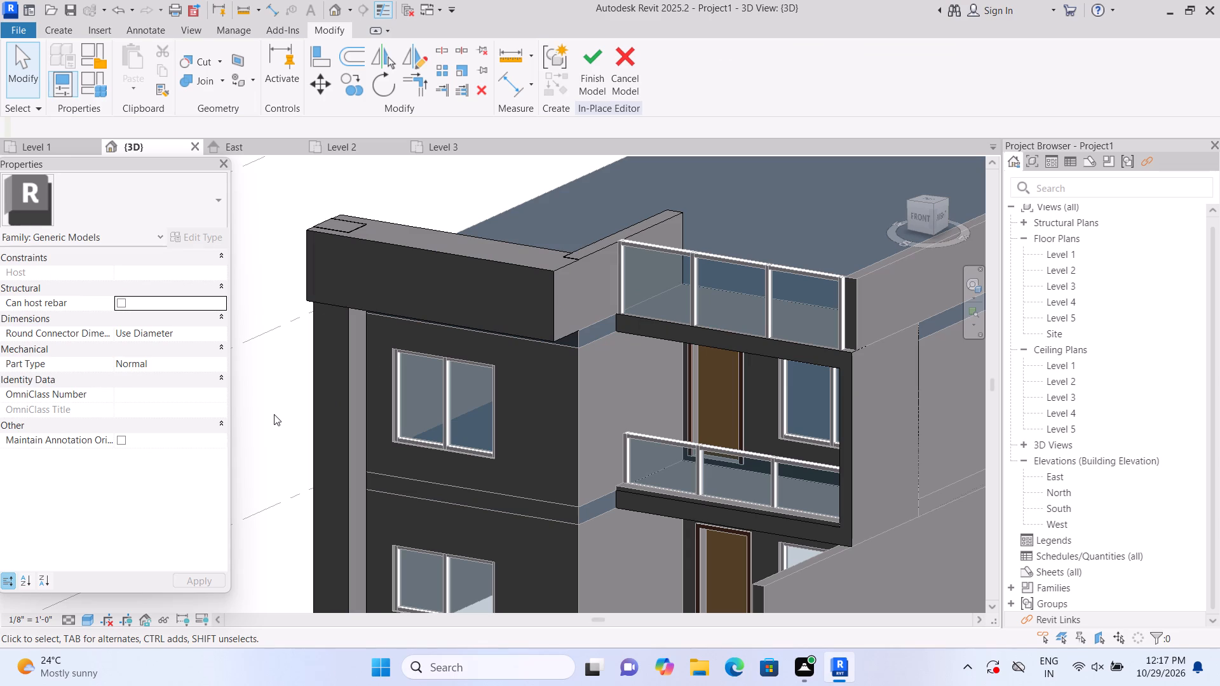
# Delete the front roof parapet extrusion above the window wall.
pyautogui.scroll(1, 274, 403)
pyautogui.click(436, 227)
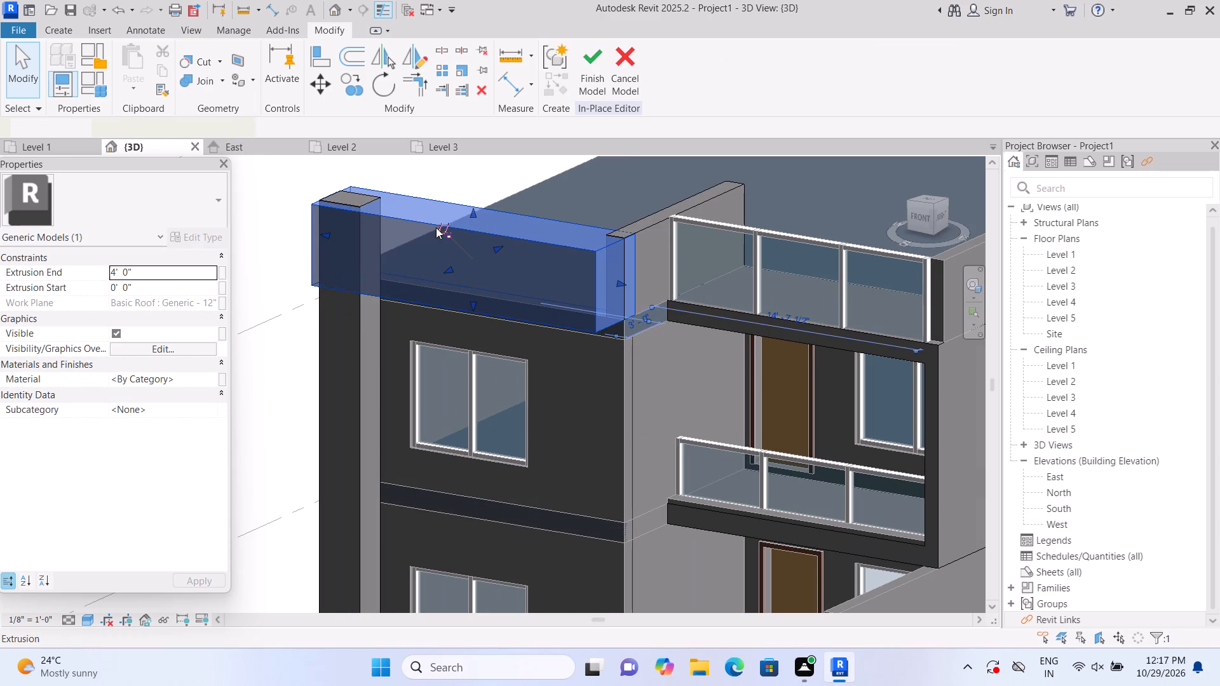
pyautogui.press('Delete')
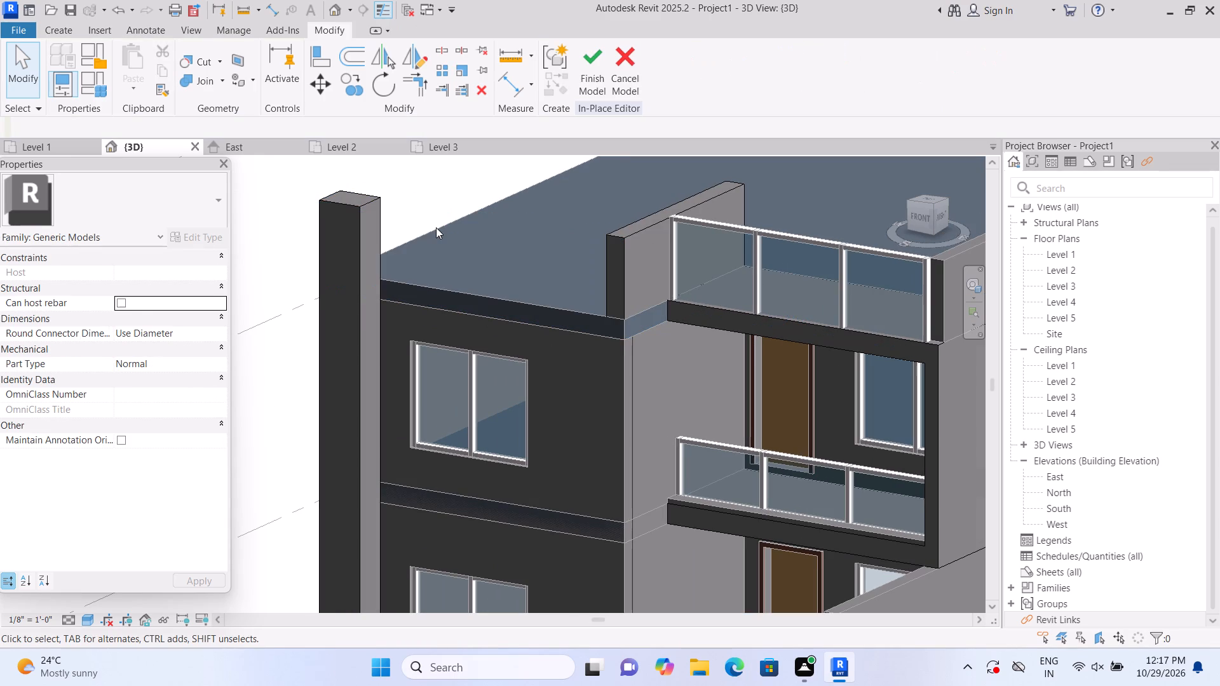
# Lower the top of the front corner pilaster to line up with the flat roof's surface.
pyautogui.scroll(-3, 436, 227)
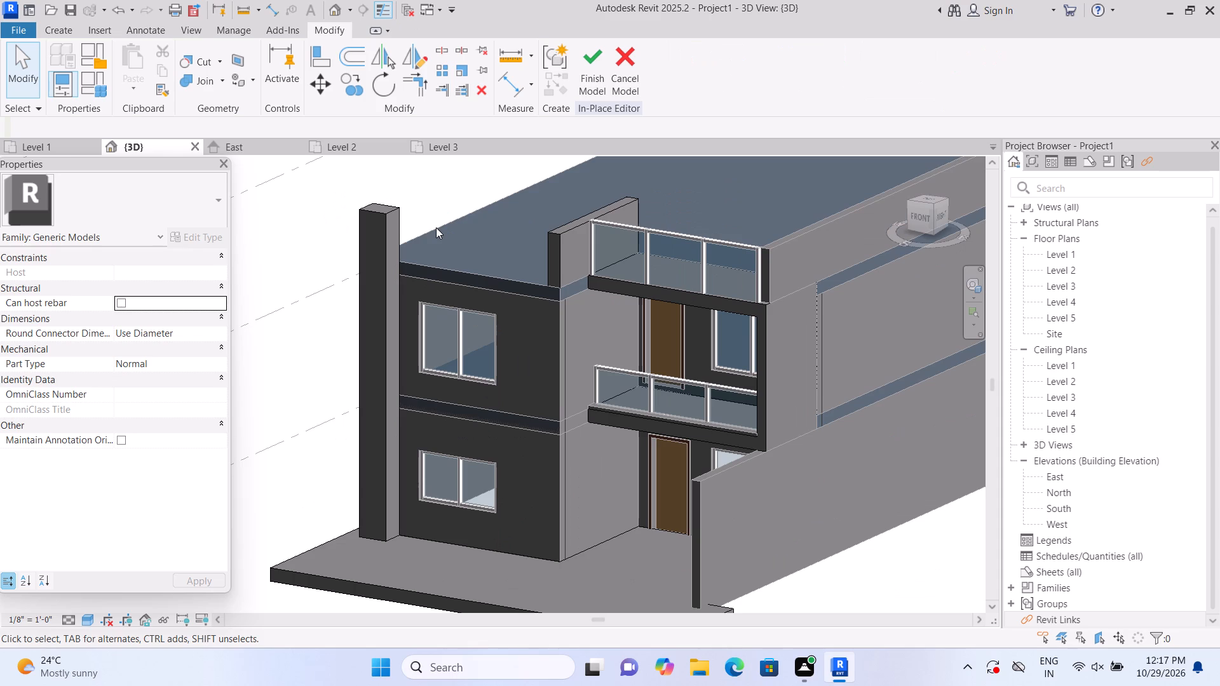
pyautogui.scroll(1, 391, 215)
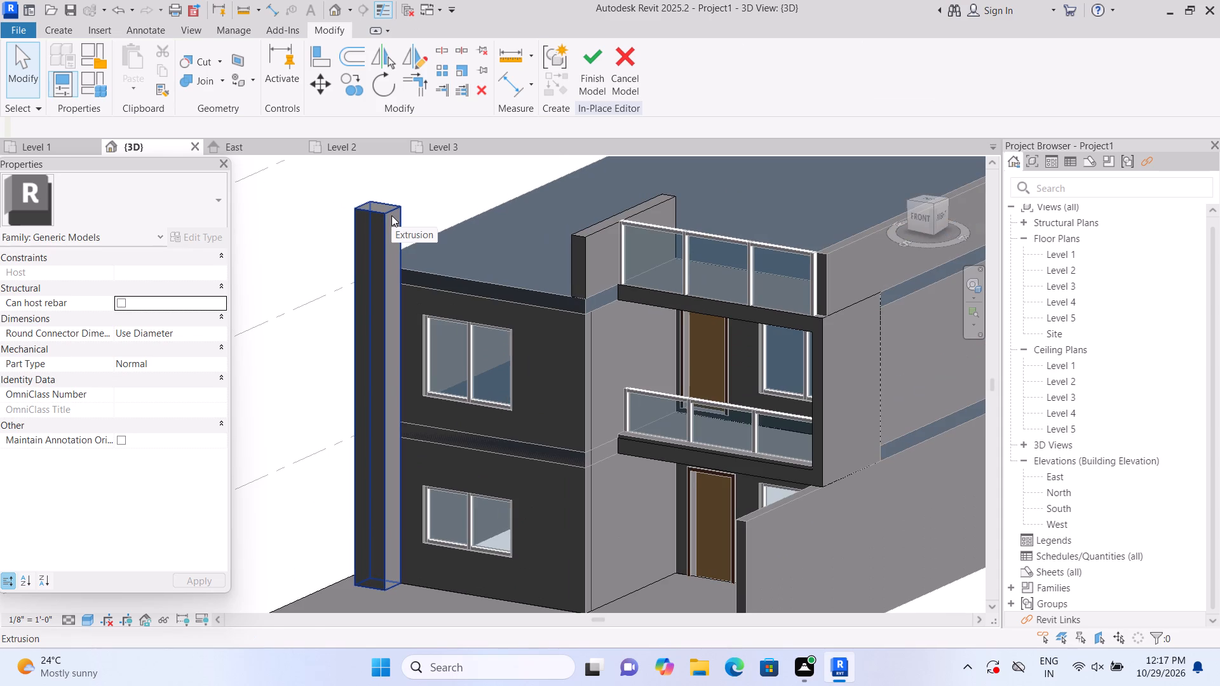
pyautogui.click(391, 215)
pyautogui.moveTo(378, 196); pyautogui.dragTo(377, 277)
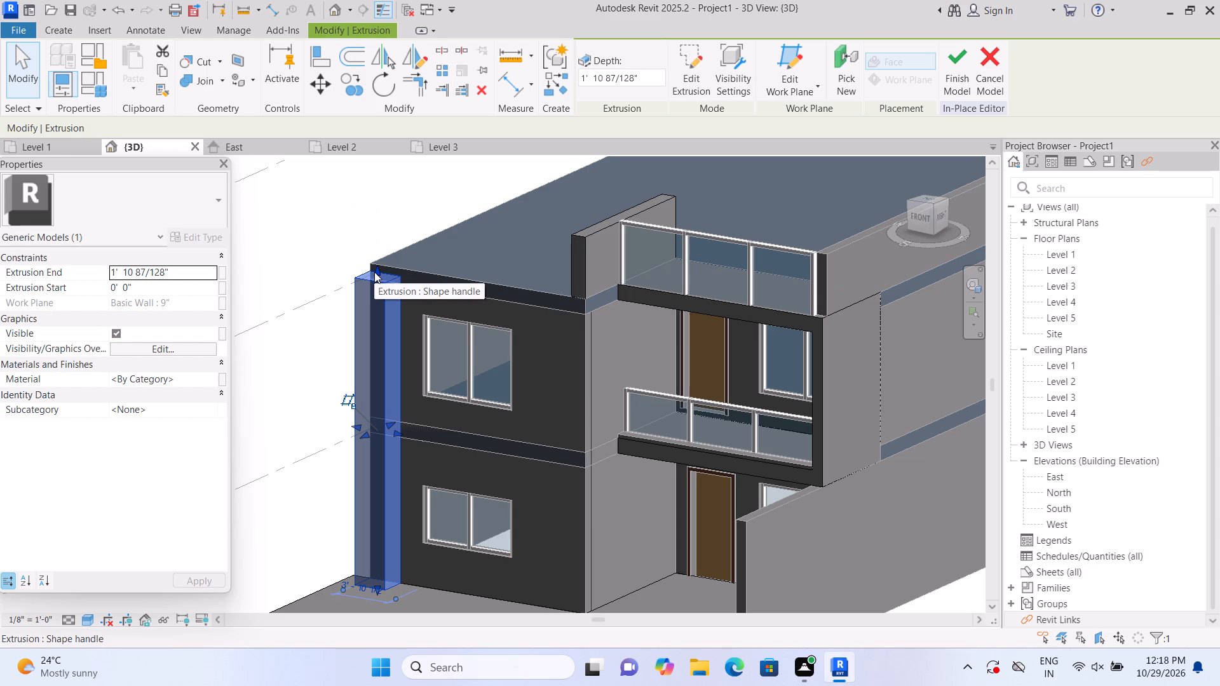
pyautogui.scroll(2, 374, 272)
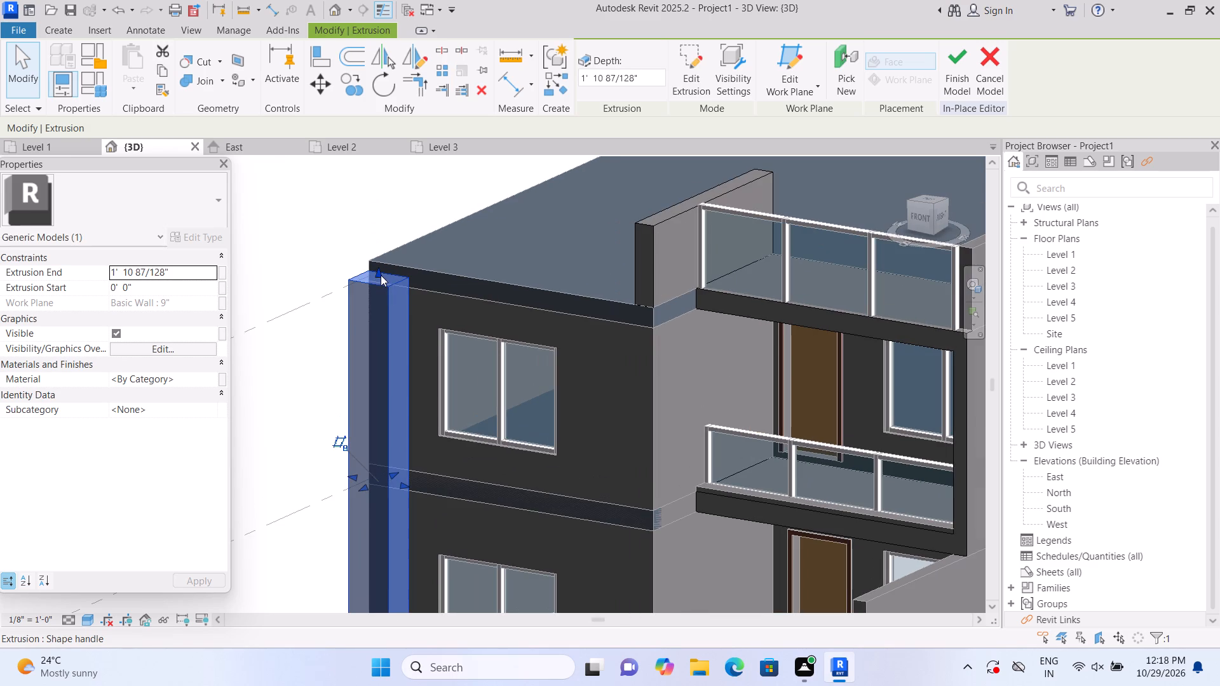
pyautogui.click(378, 274)
pyautogui.click(344, 267)
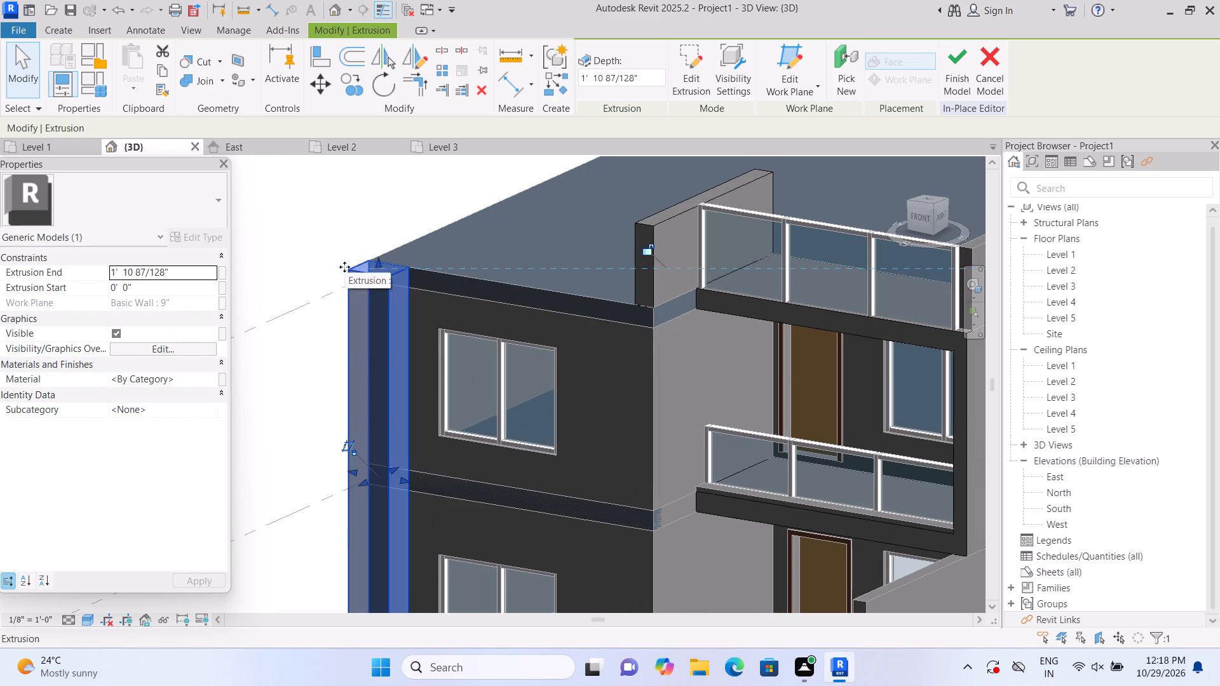
pyautogui.click(346, 241)
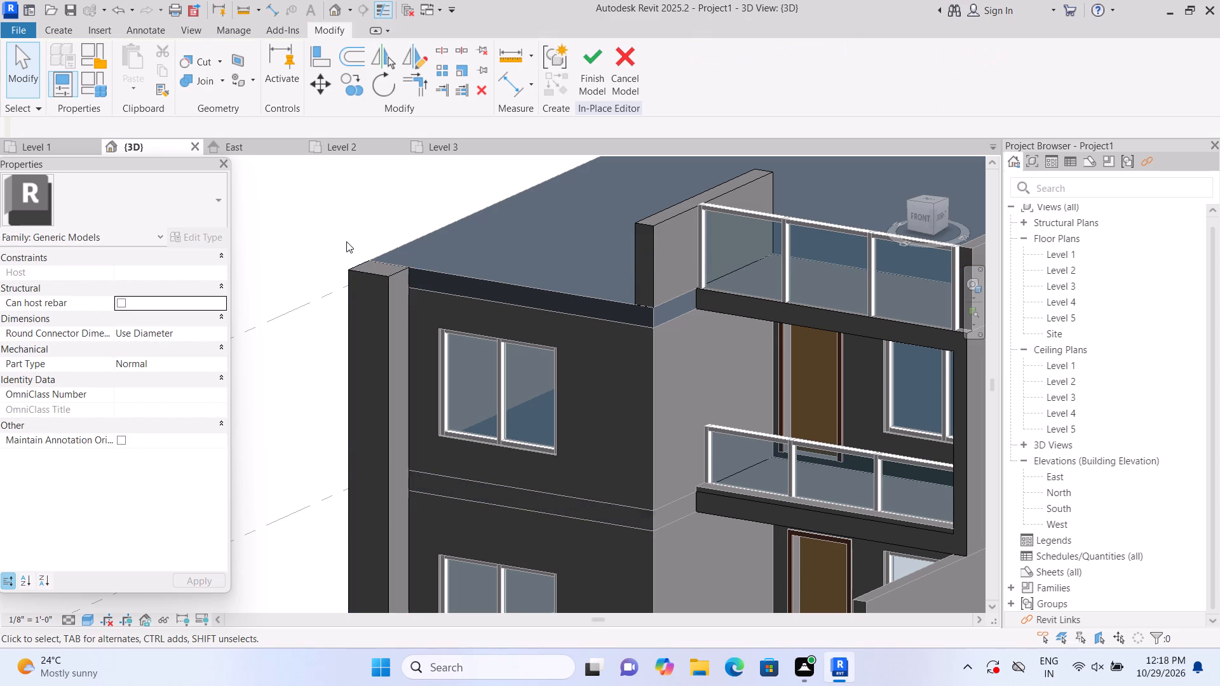
# Create an extrusion on the roof surface from a narrow rectangle along the front edge, from the balcony-side return to the opposite side wall.
pyautogui.keyDown('shift'); pyautogui.moveTo(339, 239); pyautogui.dragTo(475, 292, button='middle'); pyautogui.keyUp('shift')
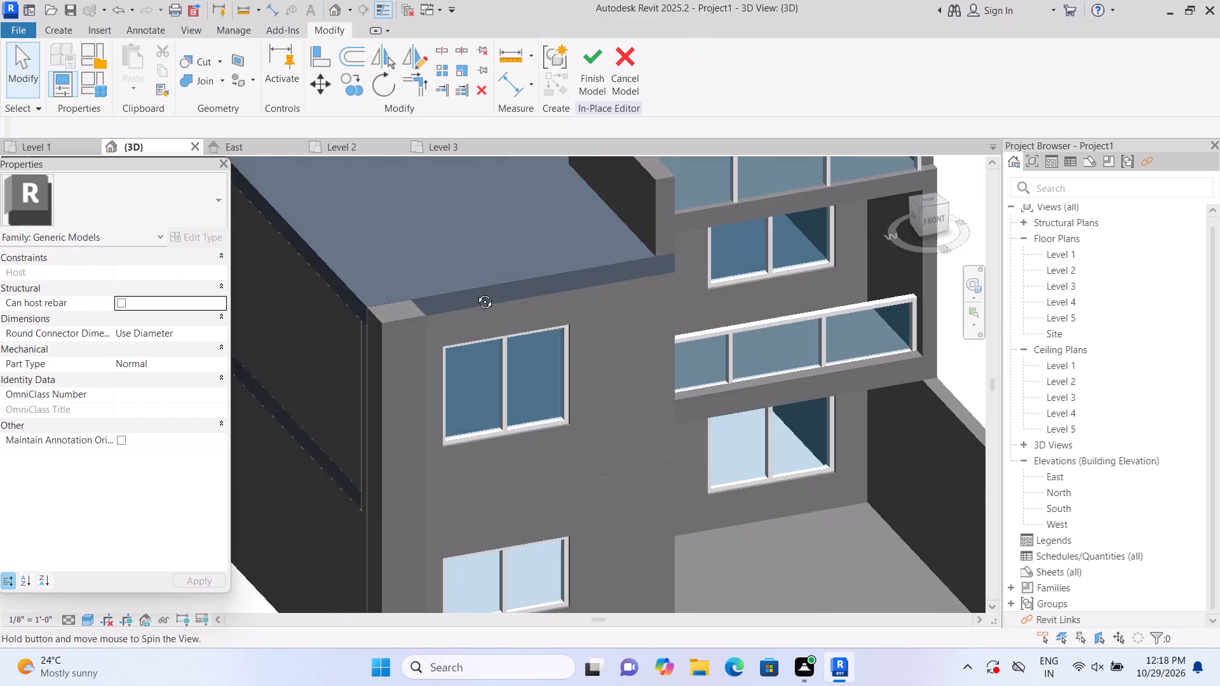
pyautogui.keyDown('shift'); pyautogui.moveTo(475, 292); pyautogui.dragTo(522, 288, button='middle'); pyautogui.keyUp('shift')
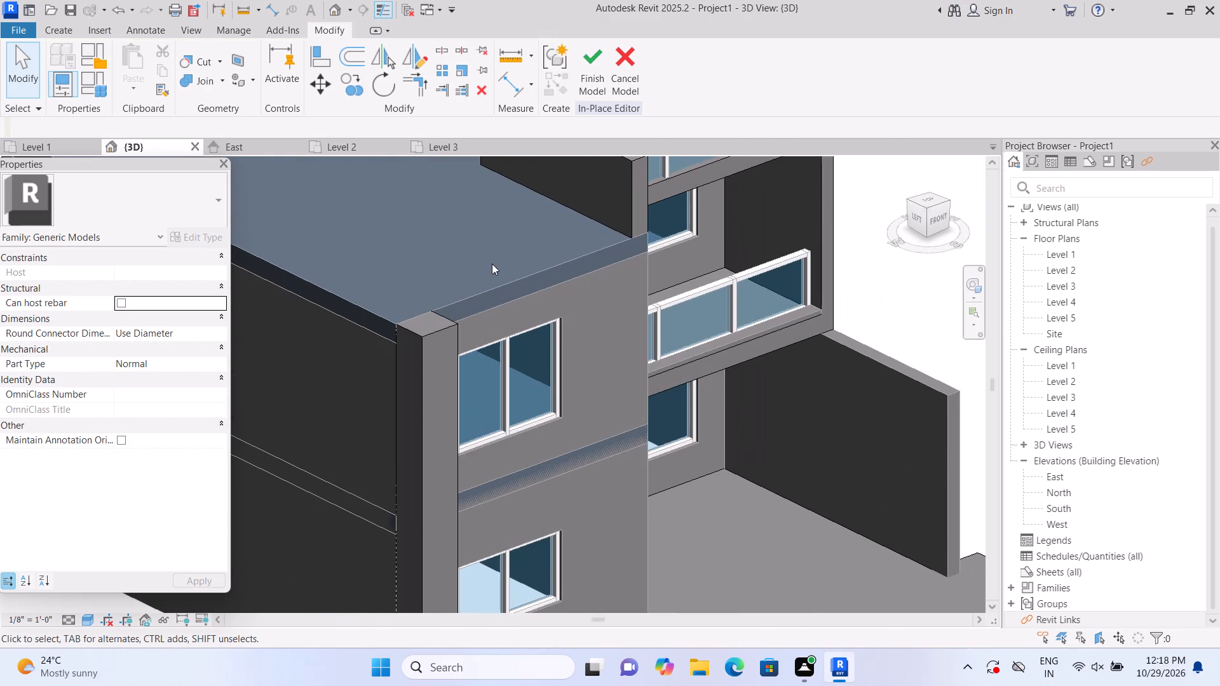
pyautogui.keyDown('shift'); pyautogui.moveTo(456, 271); pyautogui.dragTo(497, 289, button='middle'); pyautogui.keyUp('shift')
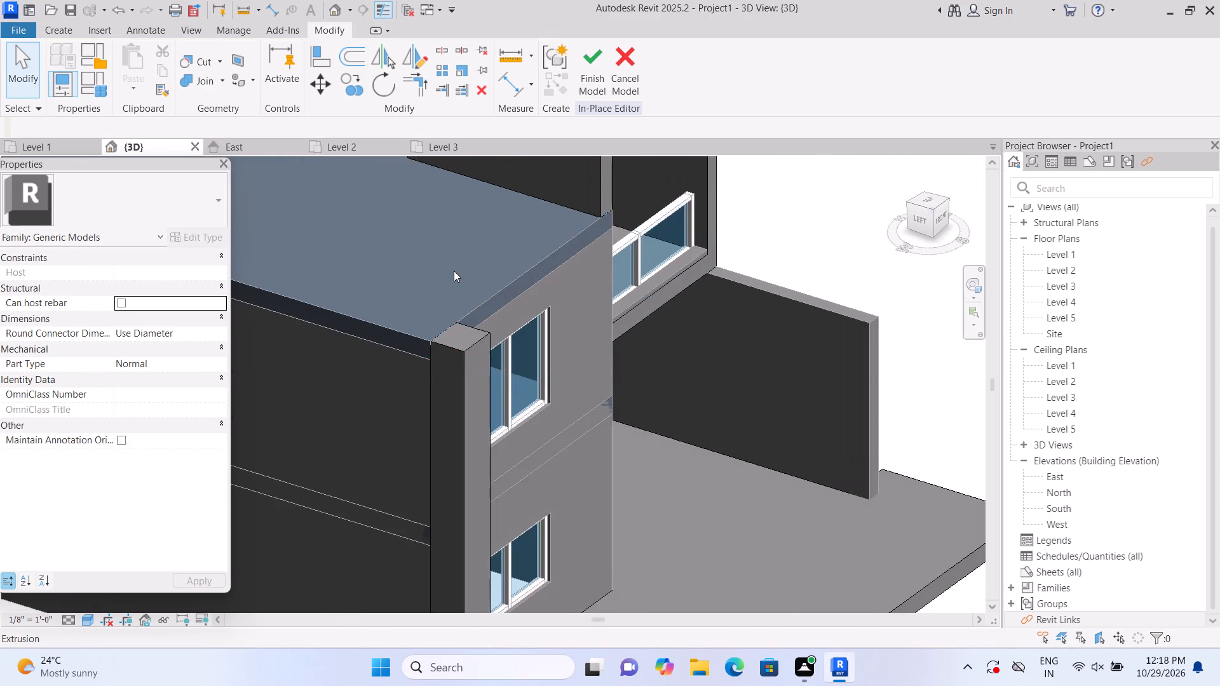
pyautogui.moveTo(460, 274); pyautogui.dragTo(533, 326, button='middle')
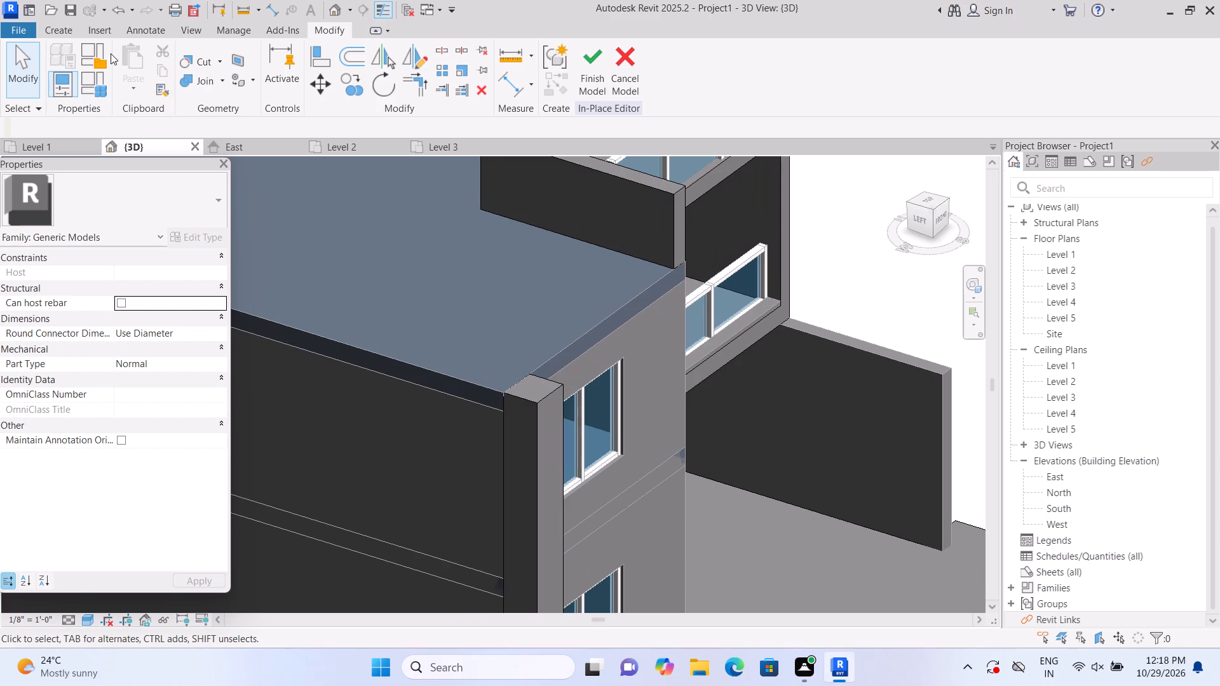
pyautogui.click(64, 27)
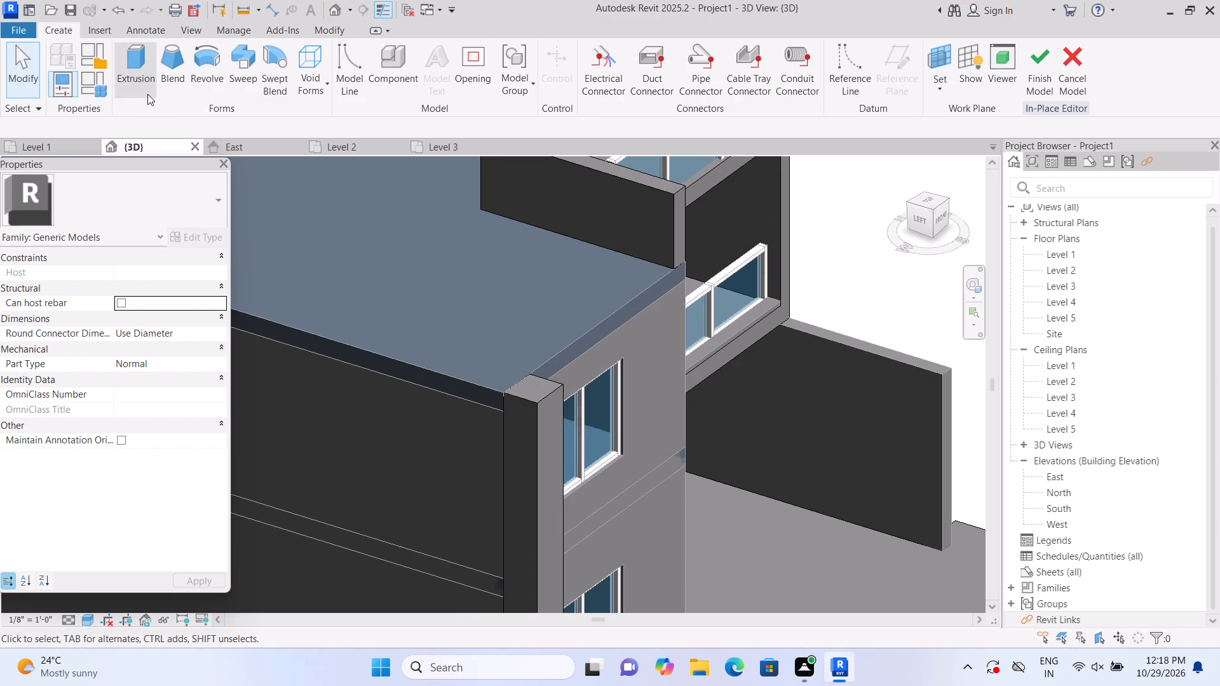
pyautogui.click(147, 94)
pyautogui.click(826, 97)
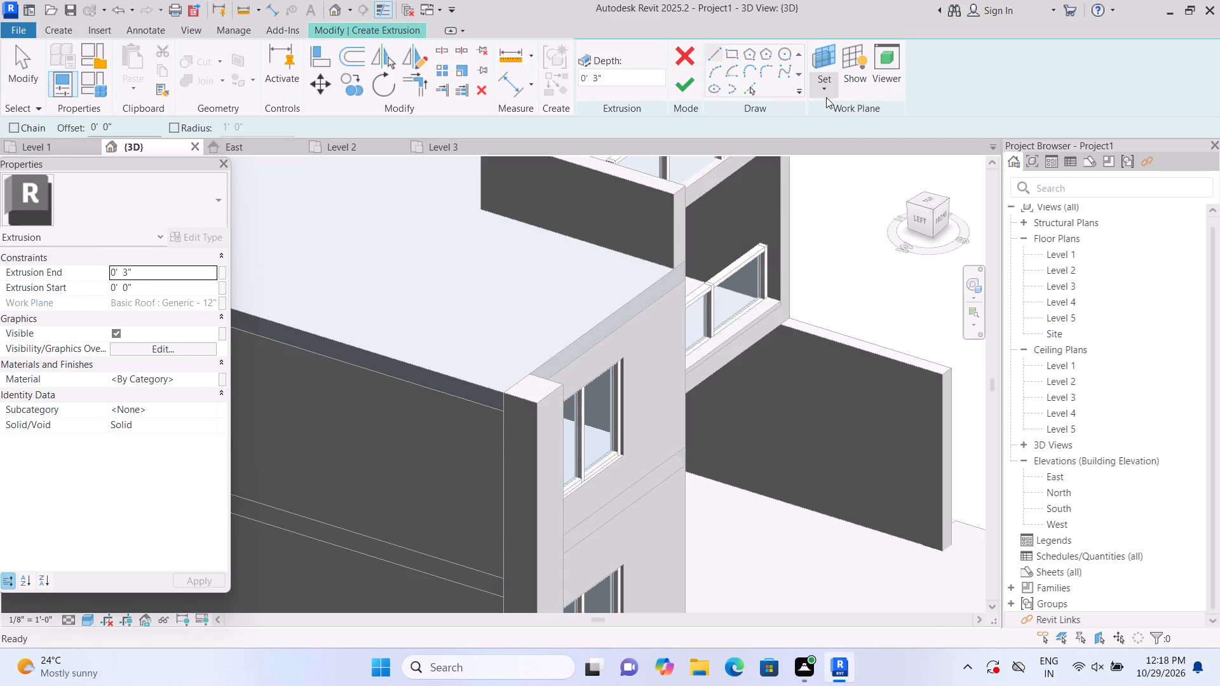
pyautogui.click(851, 141)
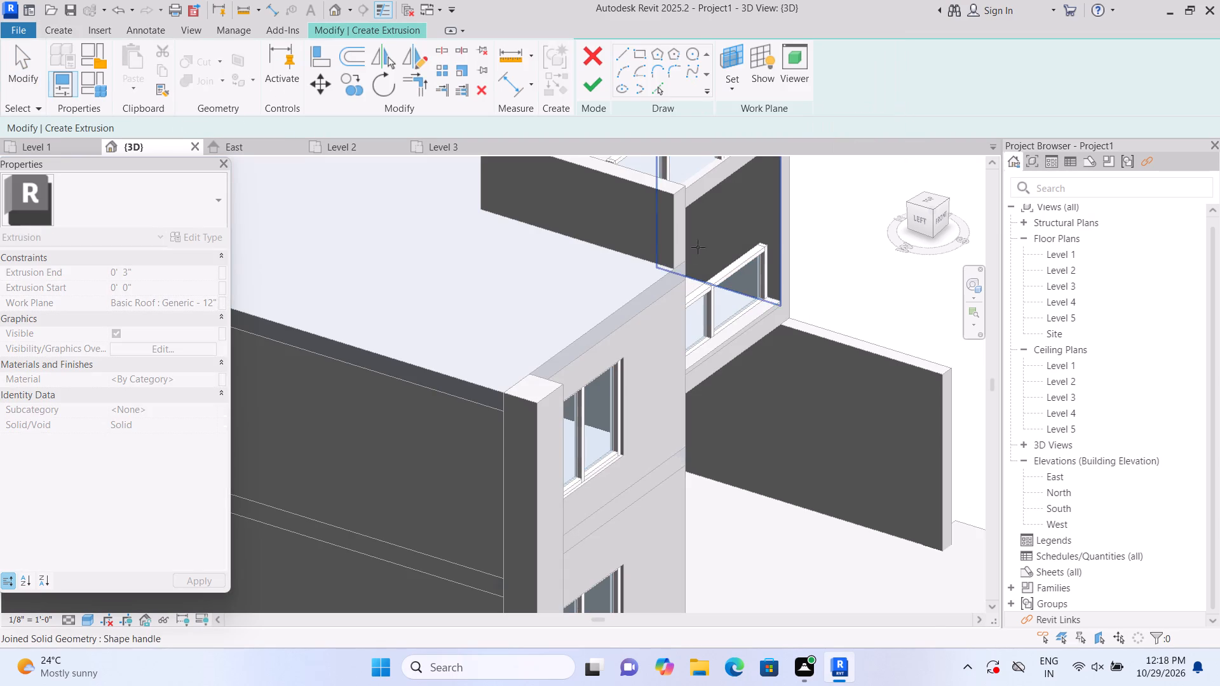
pyautogui.click(618, 294)
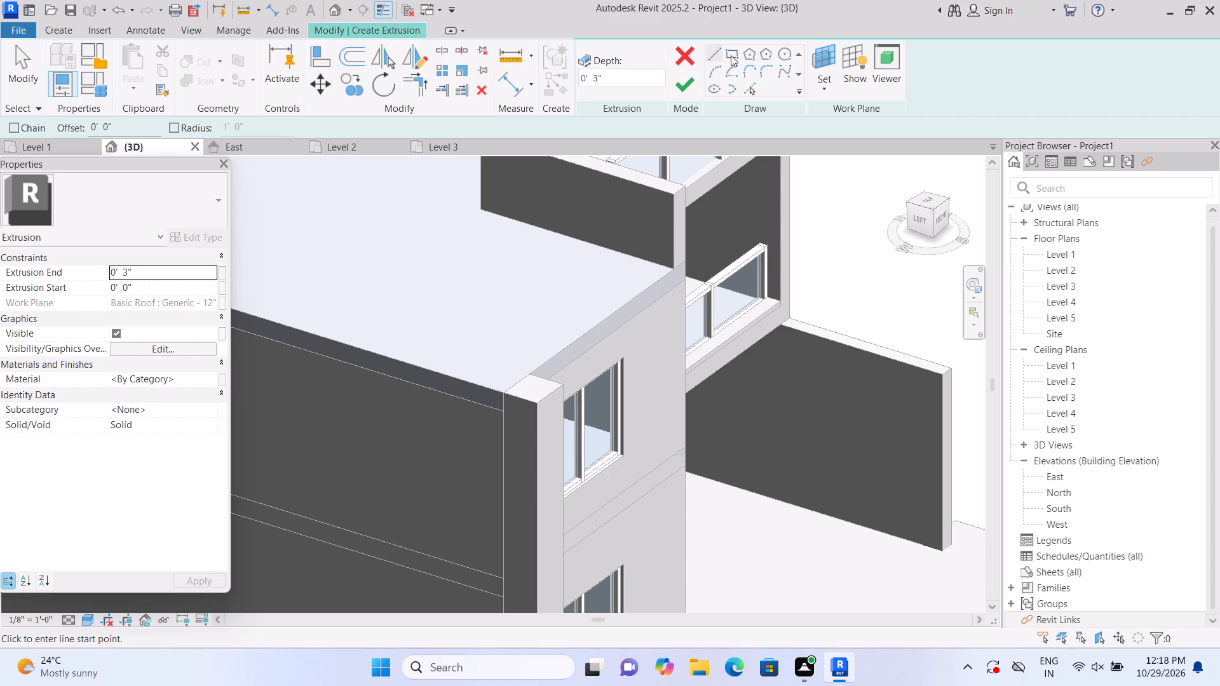
pyautogui.click(736, 50)
pyautogui.scroll(2, 696, 205)
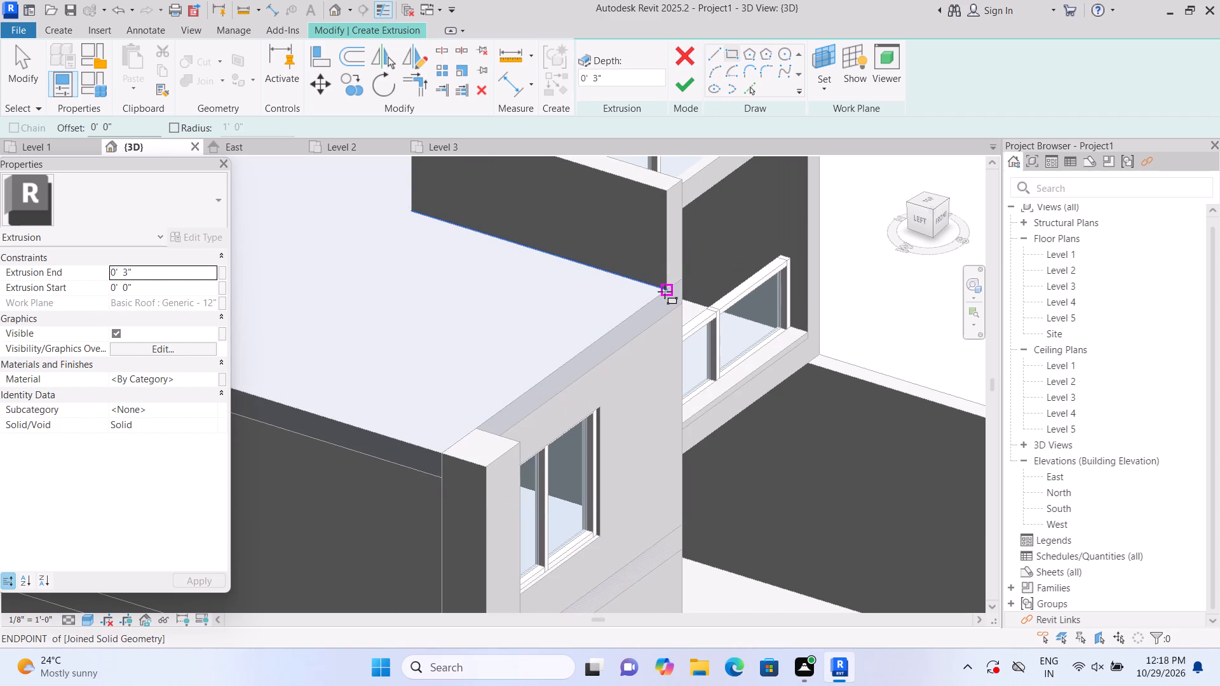
pyautogui.click(665, 292)
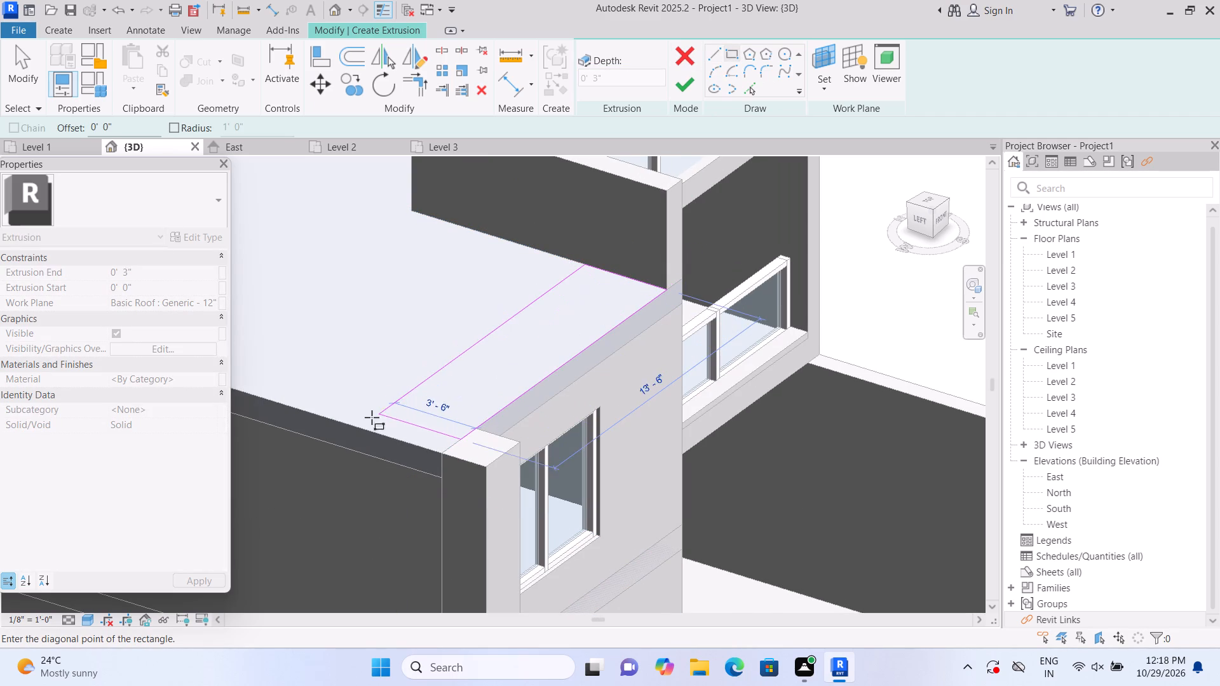
pyautogui.doubleClick(413, 448)
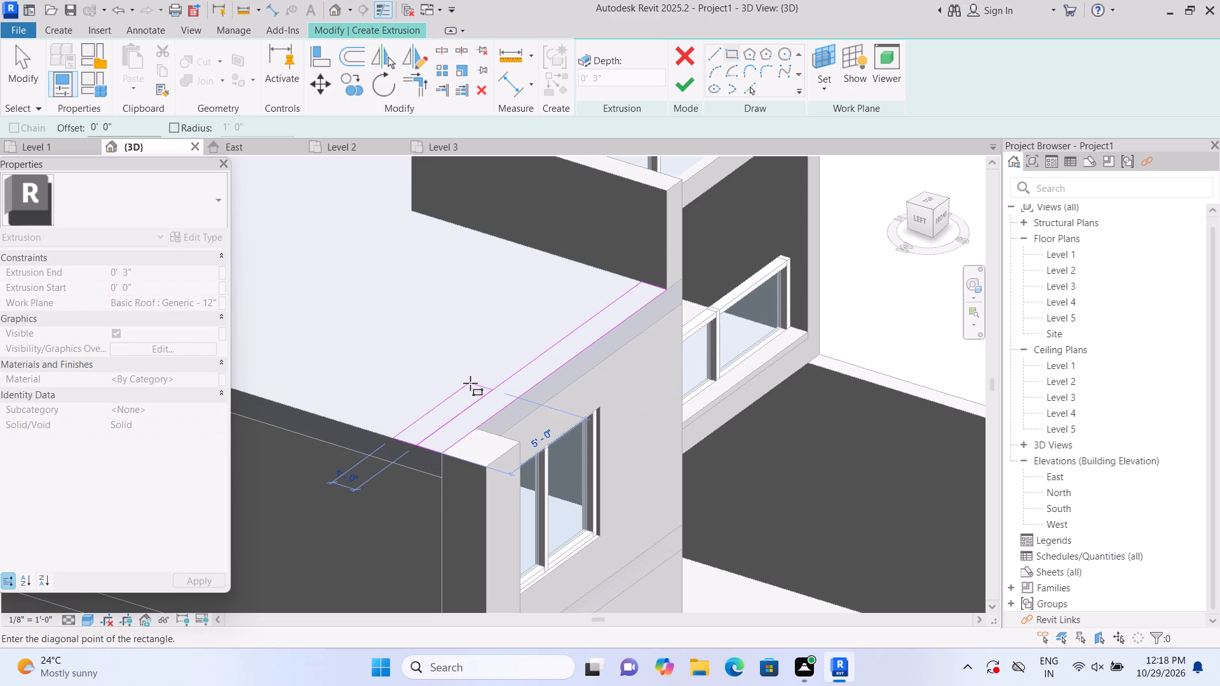
pyautogui.press('Escape')
pyautogui.click(693, 86)
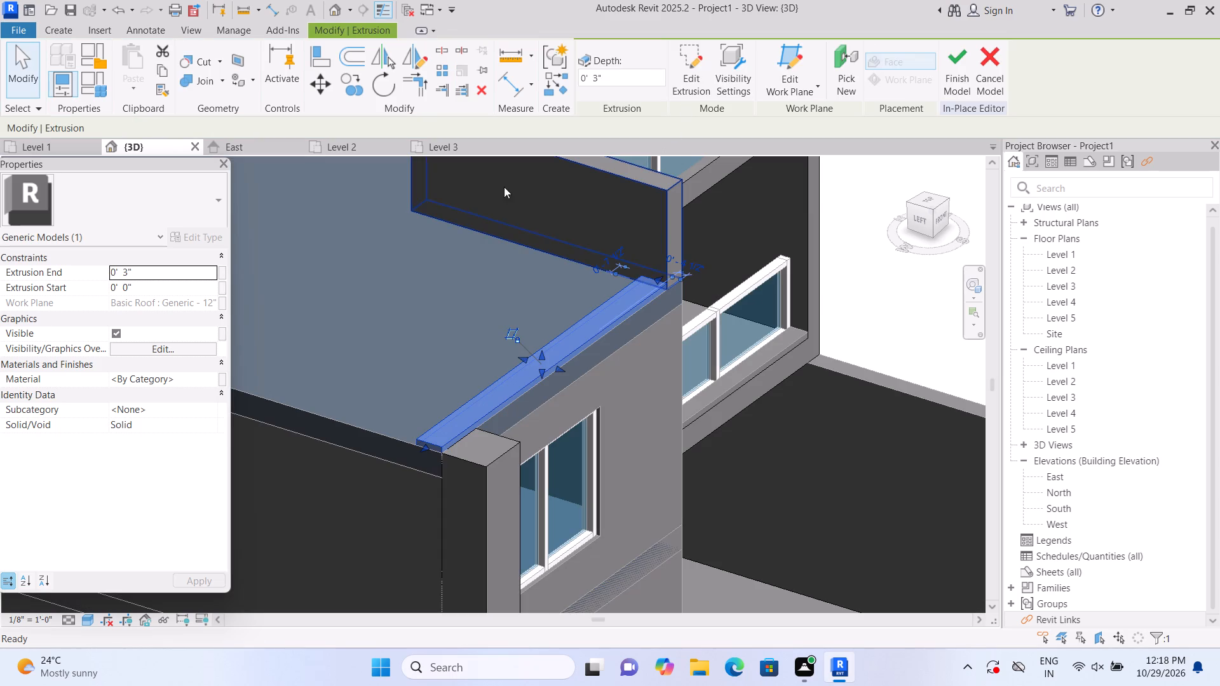
# Set the new front parapet's extrusion end to 4'.
pyautogui.click(186, 272)
pyautogui.press('BackSpace')
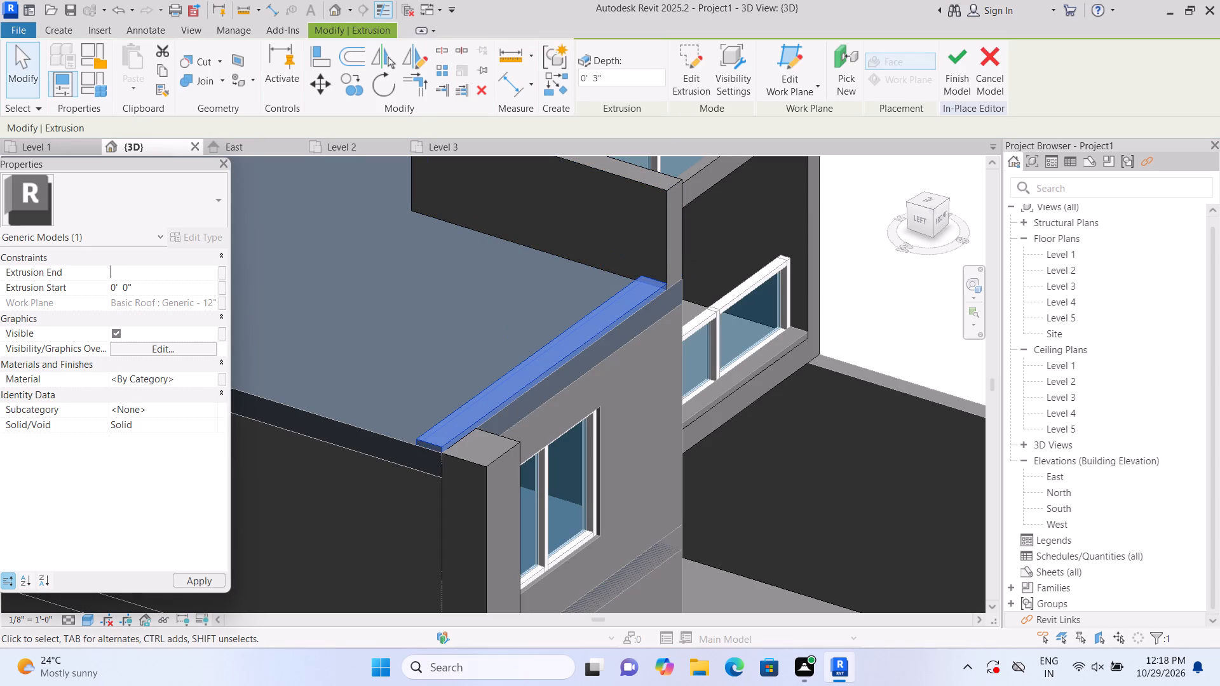
pyautogui.press('4')
pyautogui.press("'")
pyautogui.press('Return')
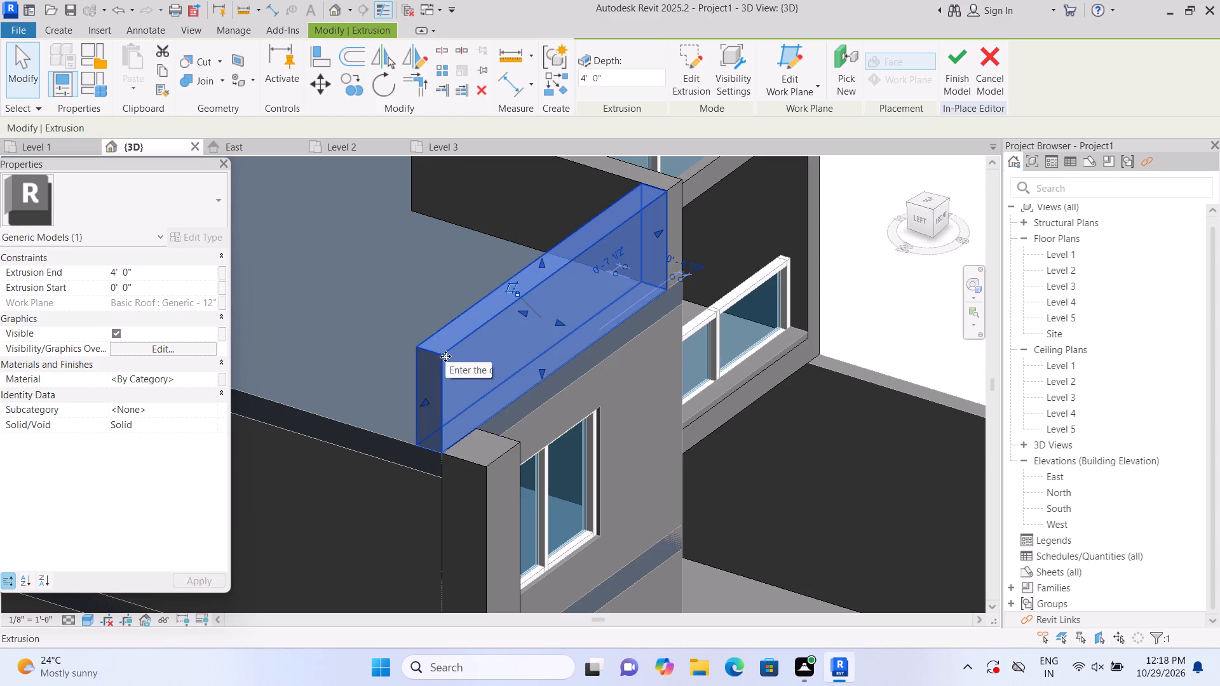
pyautogui.press('Escape')
# Pull the front roof parapet's outer face forward to line up with the corner pilaster's front, overhanging the window wall.
pyautogui.doubleClick(535, 344)
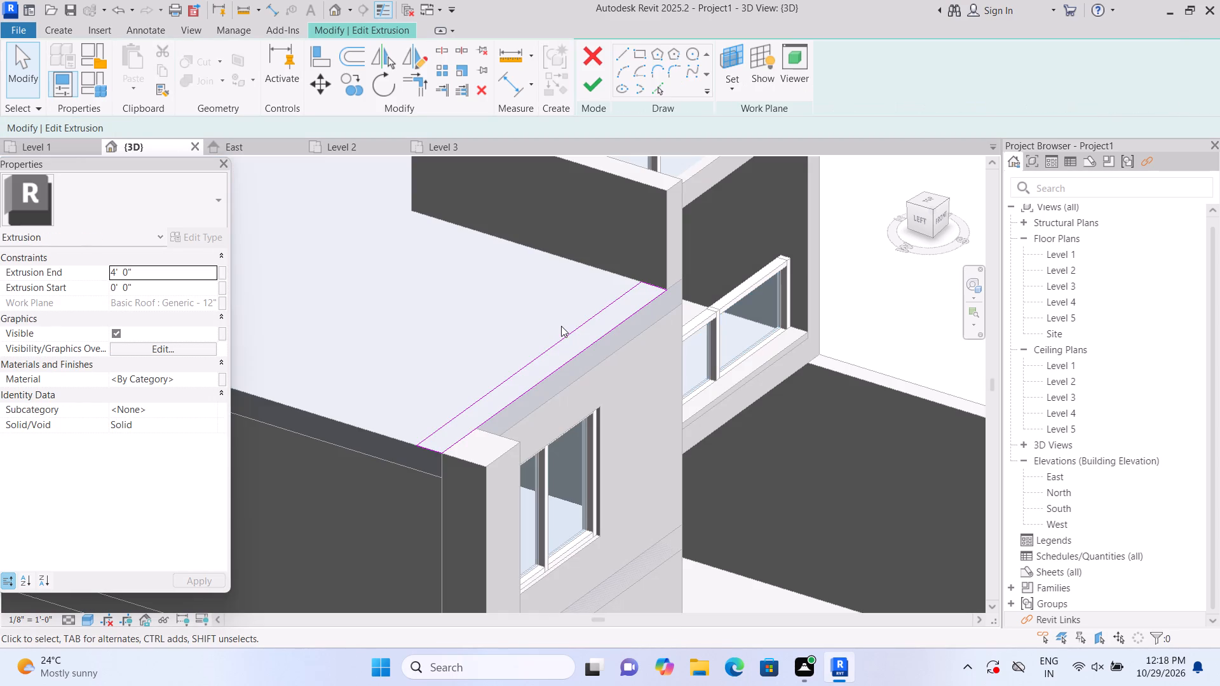
pyautogui.click(599, 88)
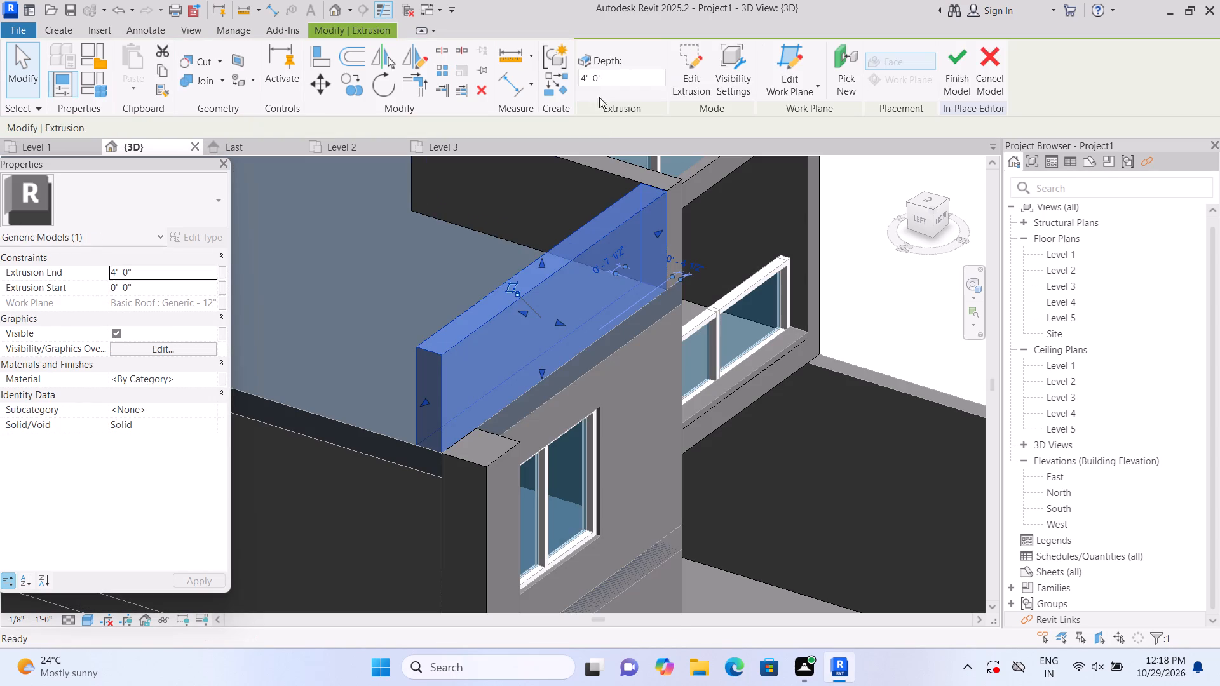
pyautogui.moveTo(559, 321); pyautogui.dragTo(560, 321)
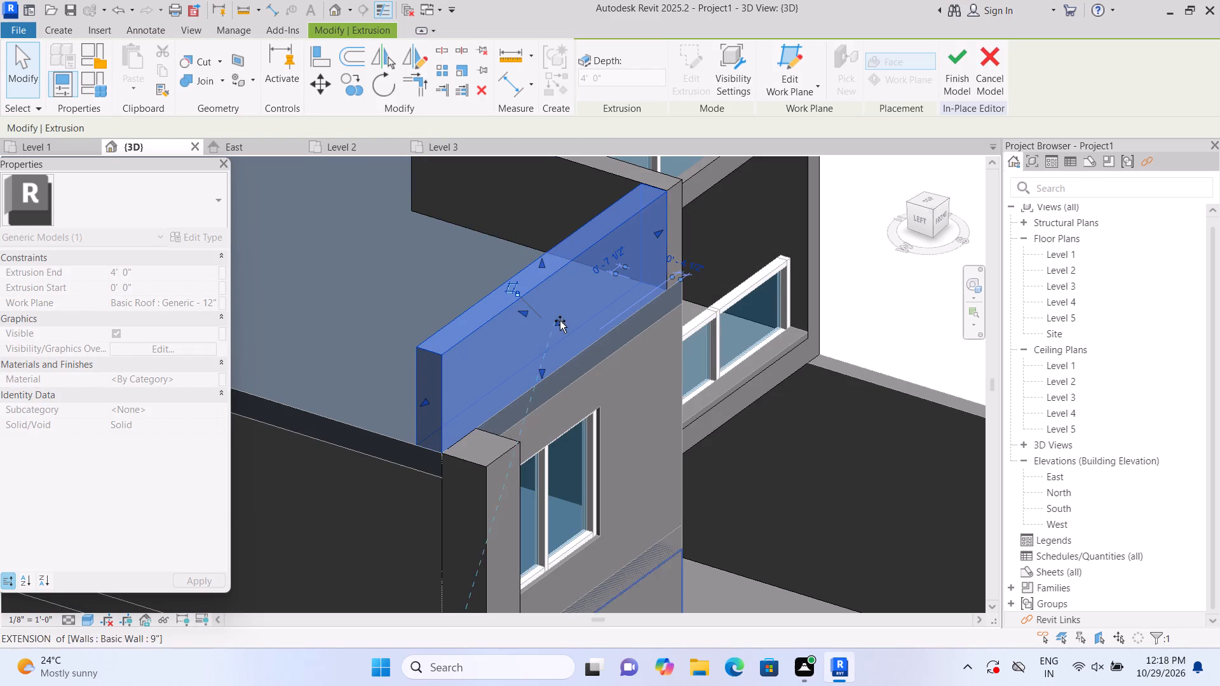
pyautogui.moveTo(560, 321); pyautogui.dragTo(589, 339)
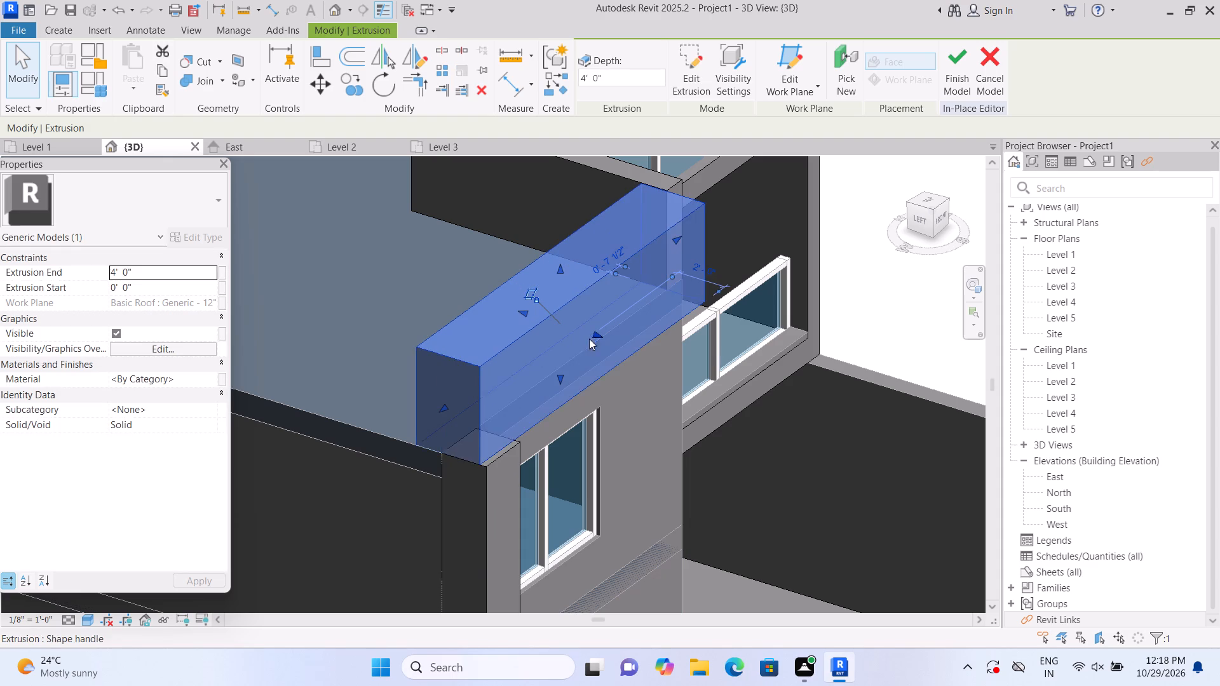
pyautogui.scroll(1, 585, 435)
pyautogui.moveTo(566, 415); pyautogui.dragTo(551, 351, button='middle')
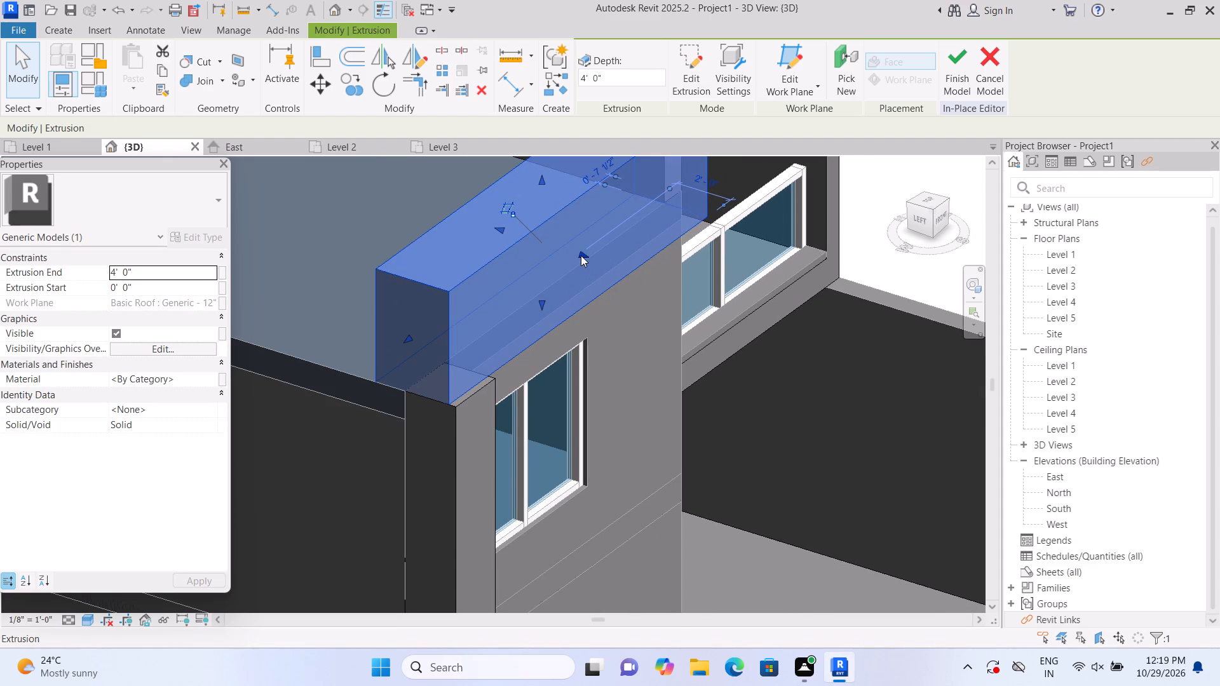
pyautogui.moveTo(581, 255); pyautogui.dragTo(587, 259)
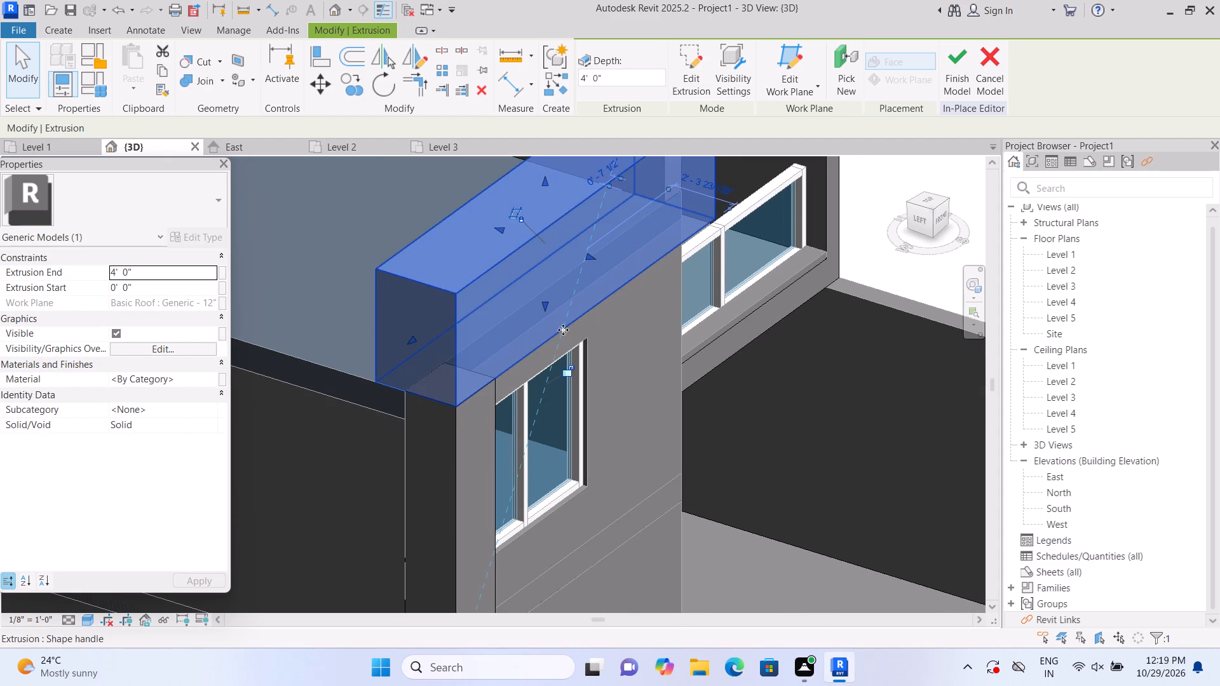
pyautogui.press('Escape')
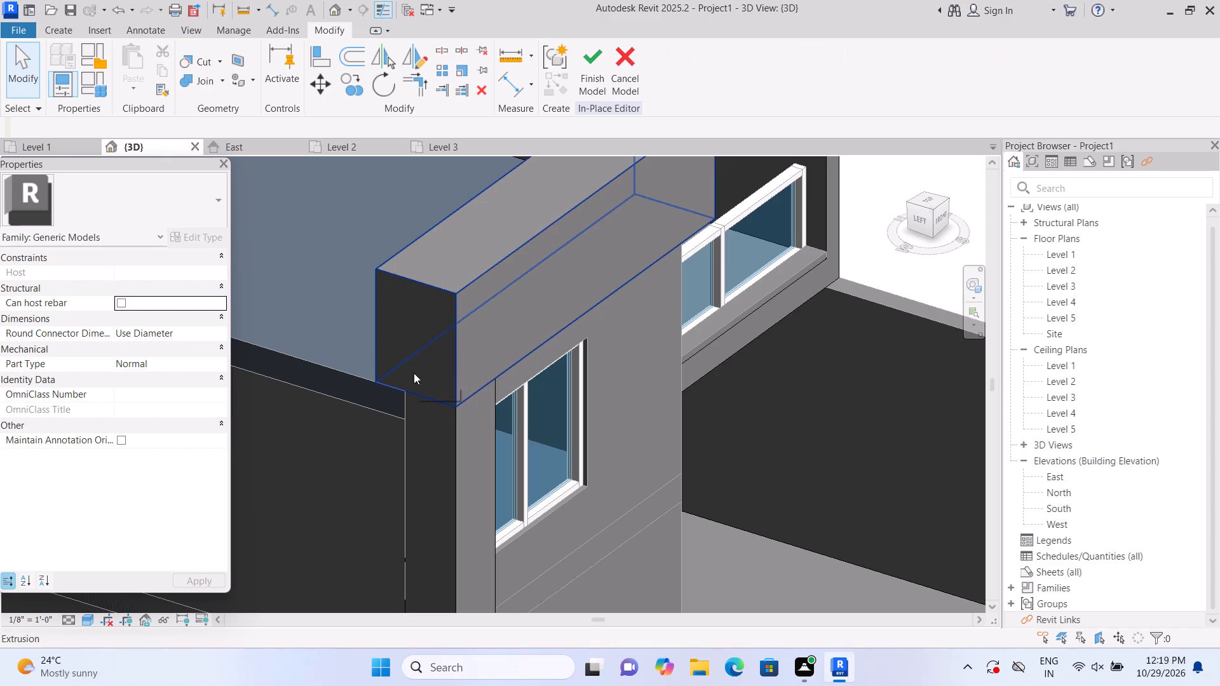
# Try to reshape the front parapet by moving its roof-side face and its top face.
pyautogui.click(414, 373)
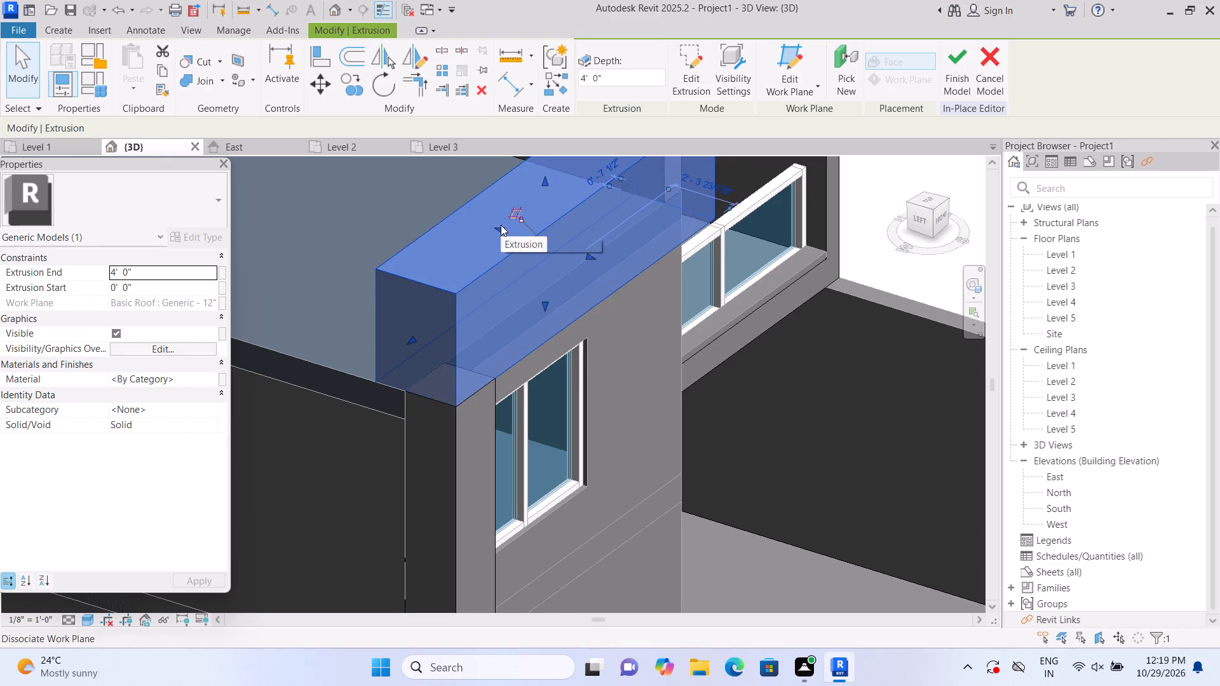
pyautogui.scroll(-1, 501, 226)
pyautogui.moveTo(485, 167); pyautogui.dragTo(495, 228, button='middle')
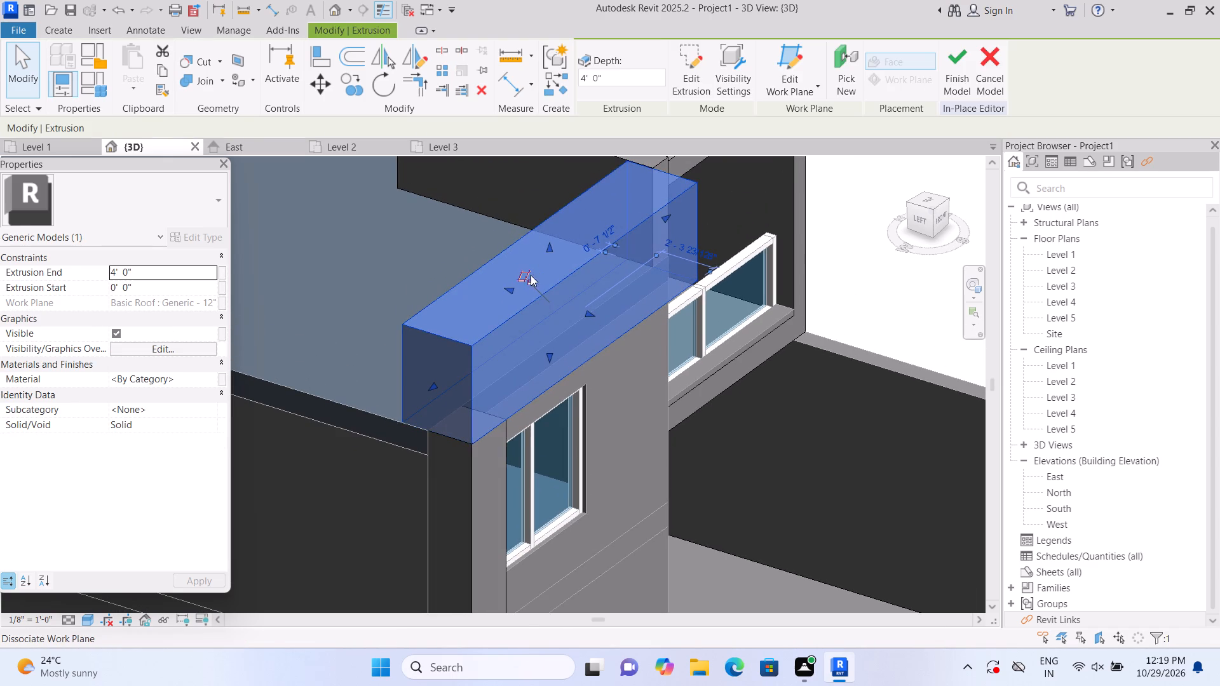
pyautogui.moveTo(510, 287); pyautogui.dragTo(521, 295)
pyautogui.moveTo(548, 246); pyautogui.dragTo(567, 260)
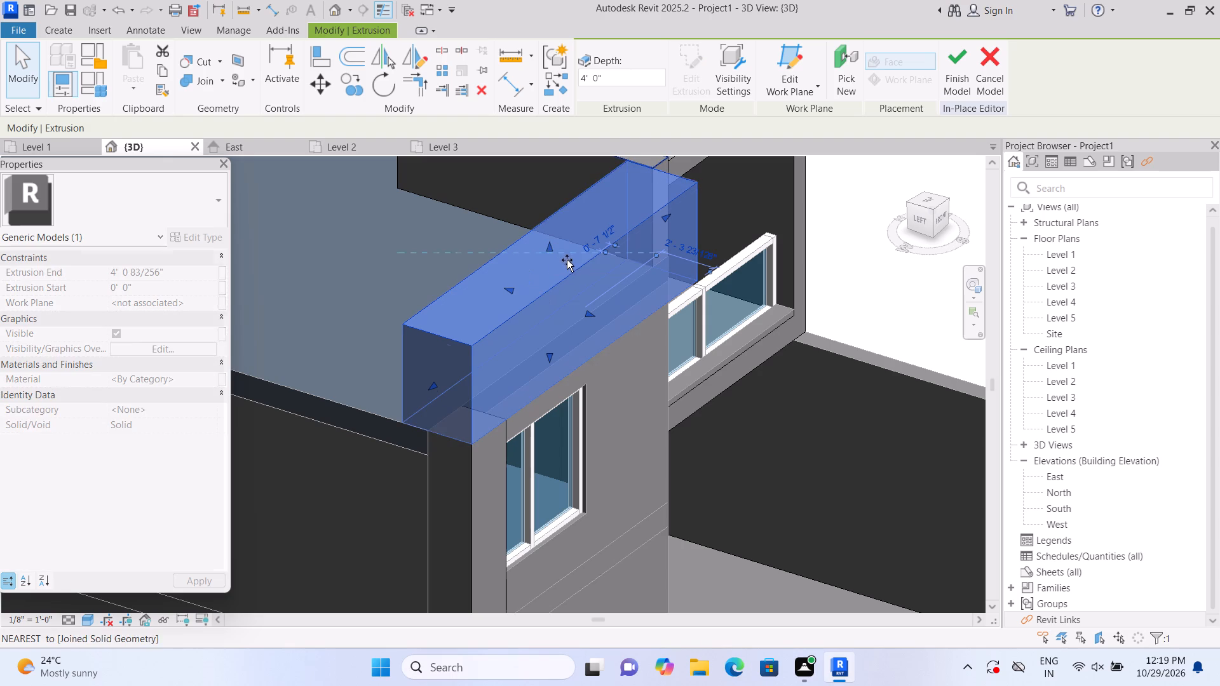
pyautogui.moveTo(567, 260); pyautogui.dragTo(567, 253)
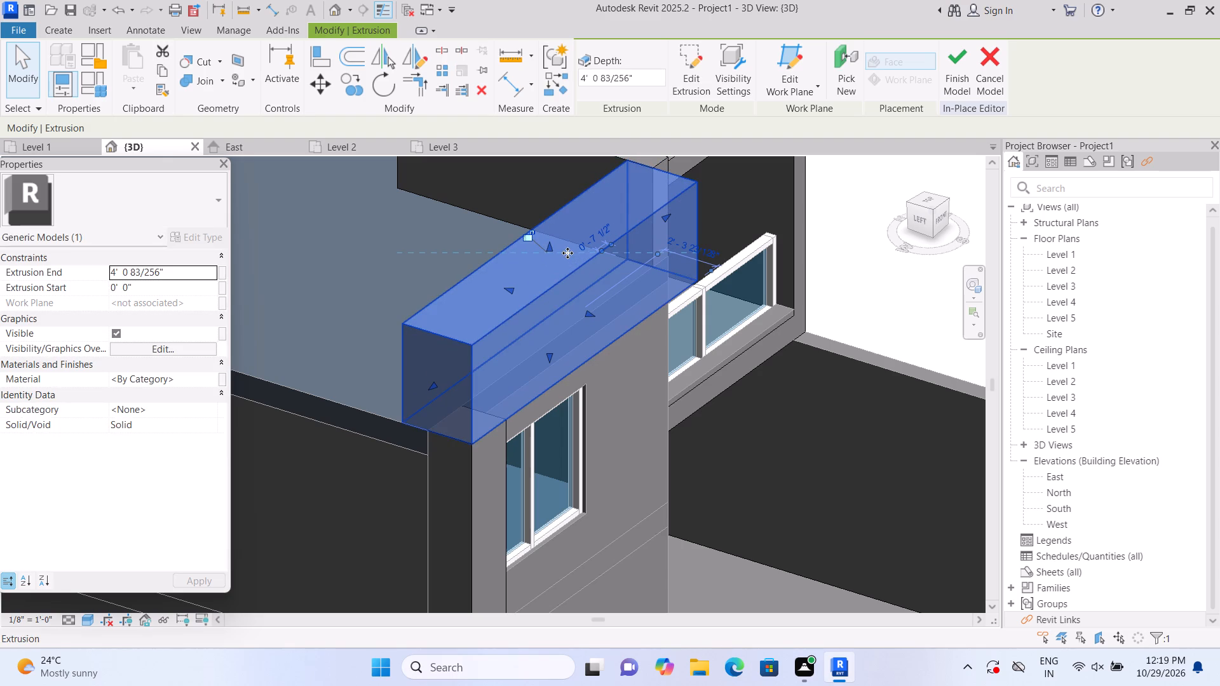
# Set the front parapet's extrusion end to 4'.
pyautogui.click(197, 271)
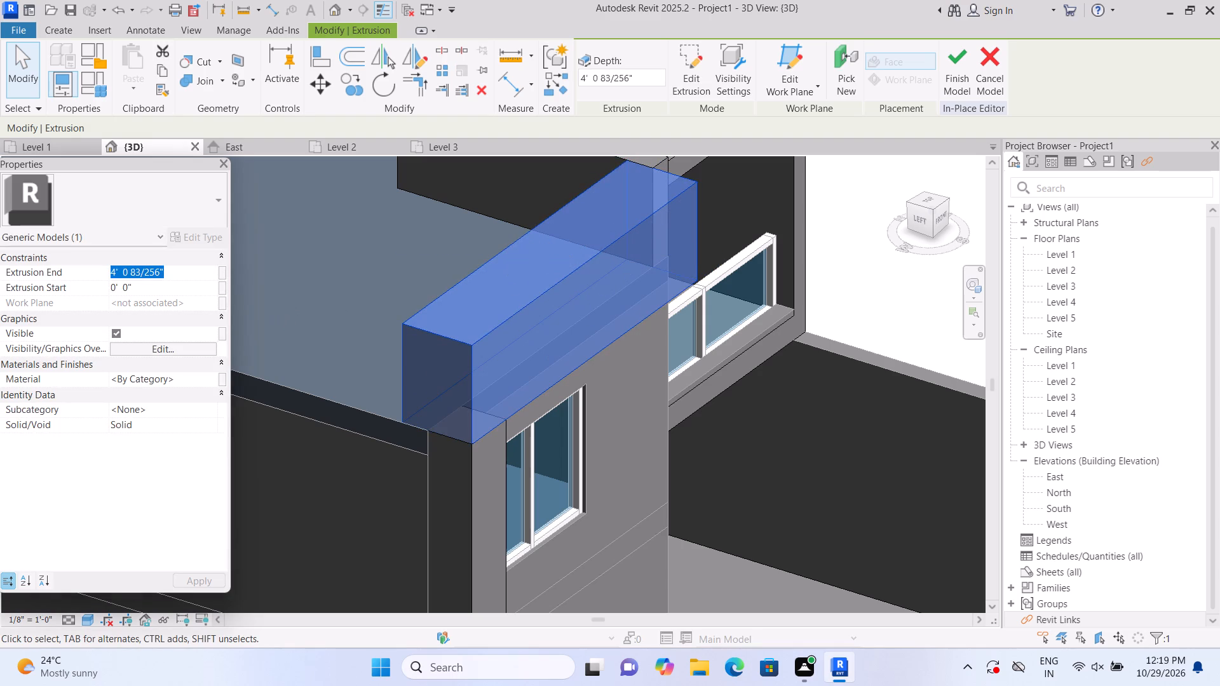
pyautogui.press('BackSpace')
pyautogui.write("4'")
pyautogui.press('Return')
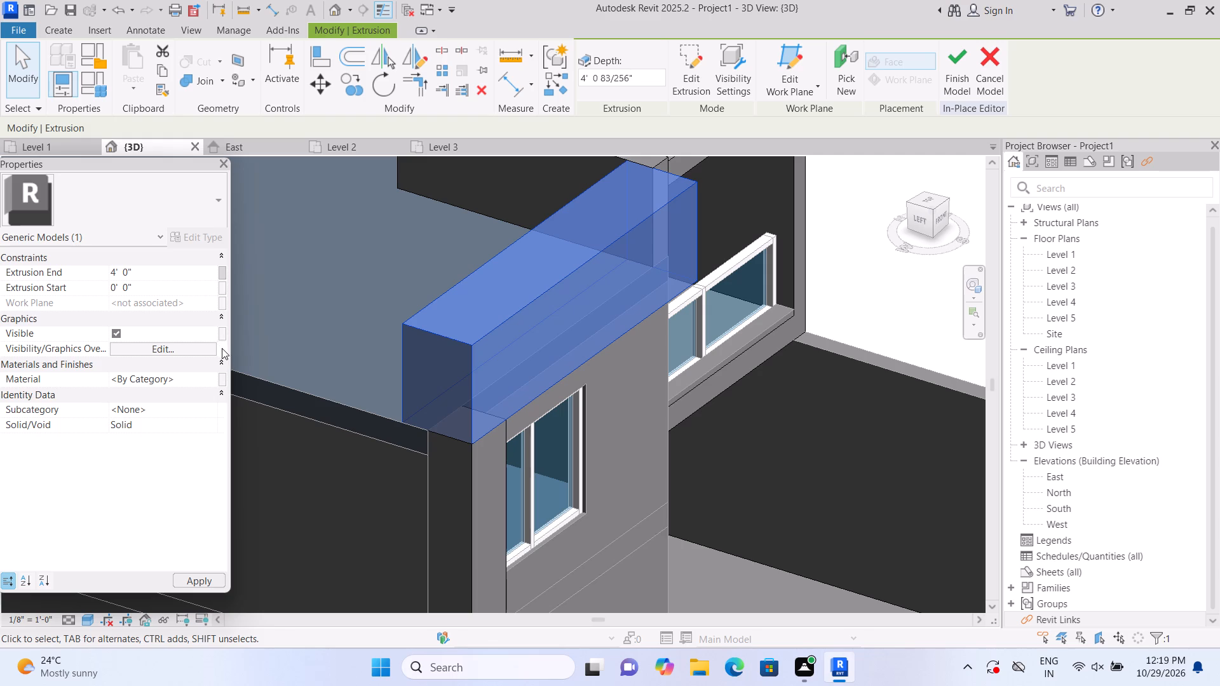
# Narrow the front parapet by moving its roof-side face toward the facade.
pyautogui.scroll(-2, 299, 327)
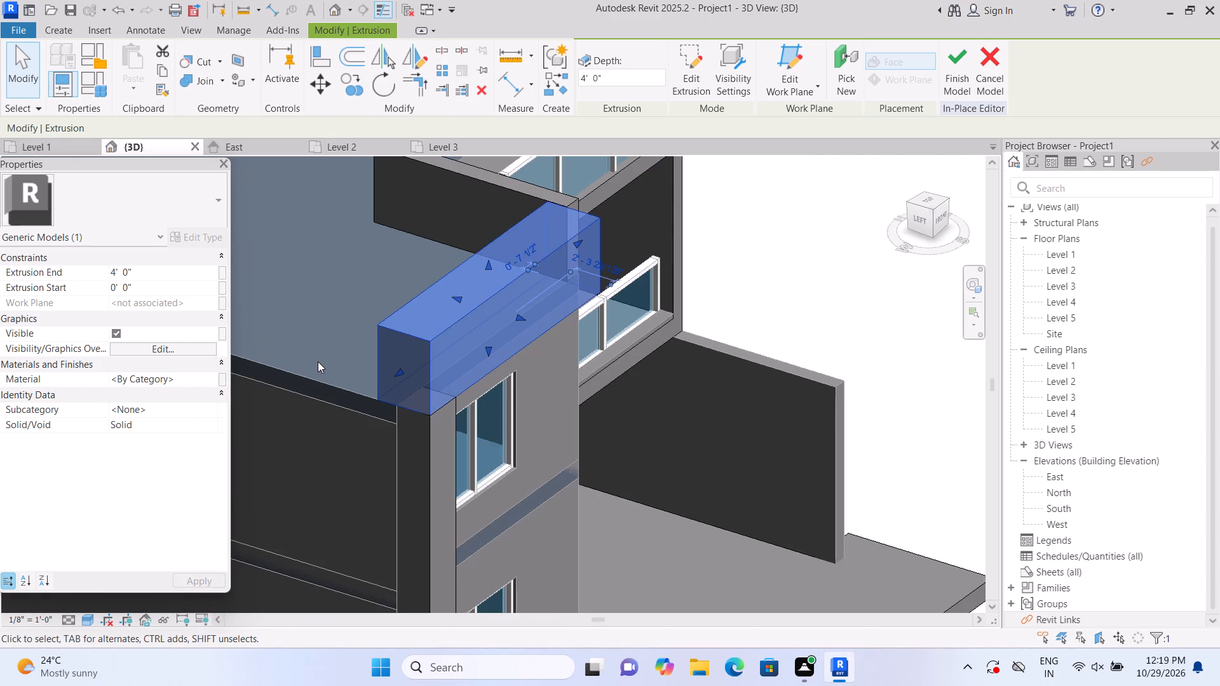
pyautogui.keyDown('shift'); pyautogui.moveTo(245, 369); pyautogui.dragTo(410, 397, button='middle'); pyautogui.keyUp('shift')
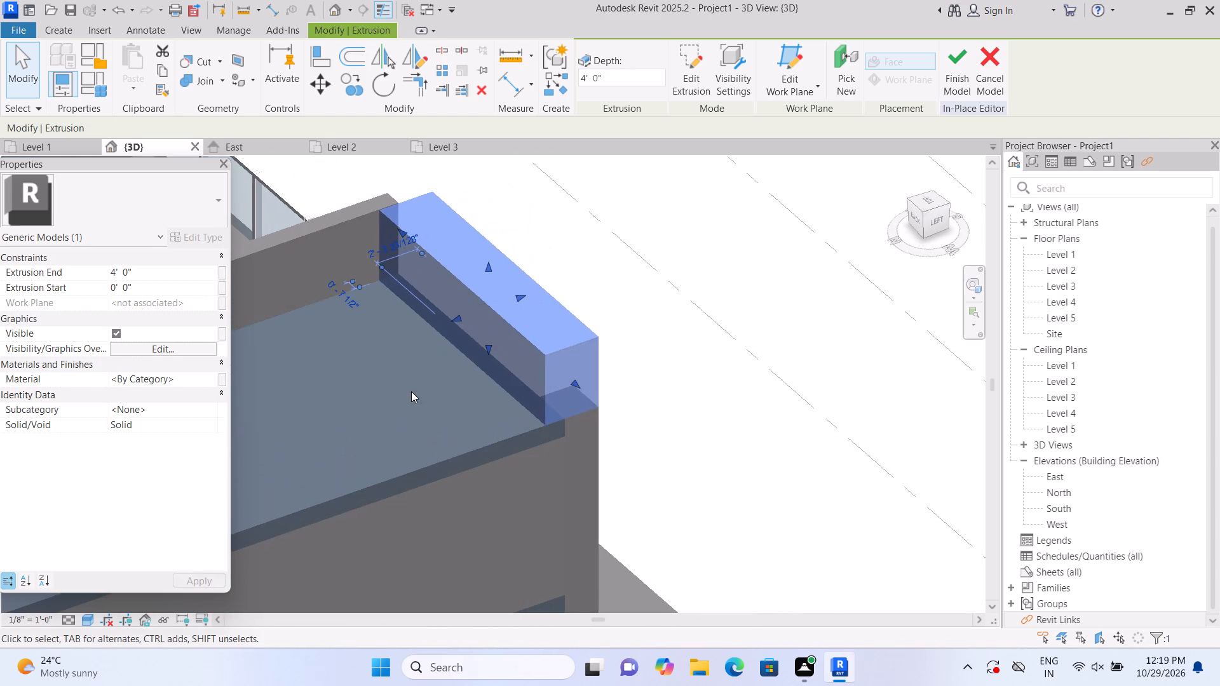
pyautogui.moveTo(456, 316); pyautogui.dragTo(473, 309)
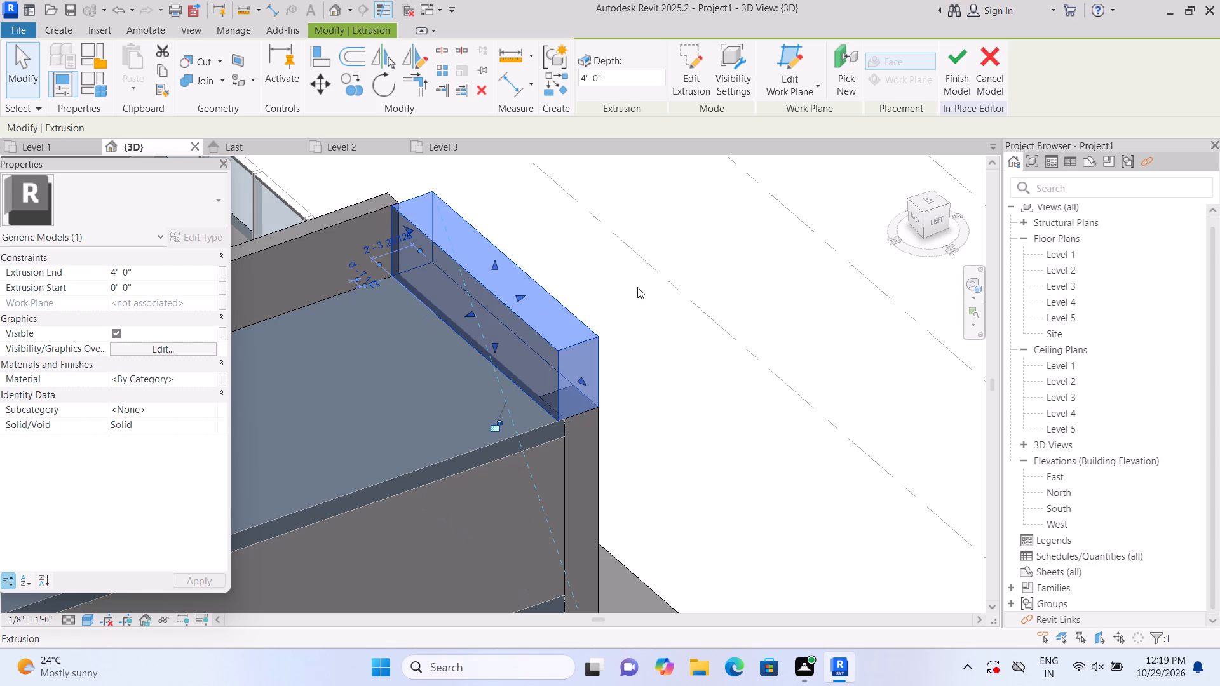
pyautogui.click(628, 299)
# Extend the front end of the balcony-side return parapet forward to line up with the front parapet's outer face.
pyautogui.keyDown('shift'); pyautogui.moveTo(679, 321); pyautogui.dragTo(590, 382, button='middle'); pyautogui.keyUp('shift')
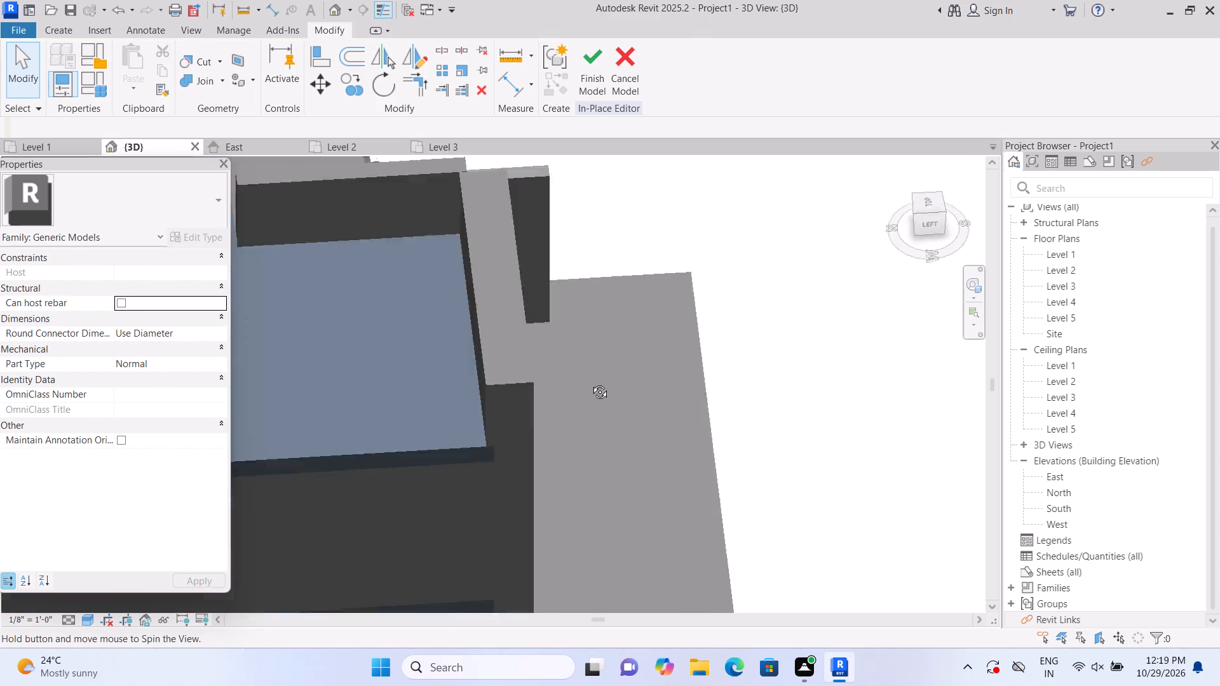
pyautogui.keyDown('shift'); pyautogui.moveTo(590, 382); pyautogui.dragTo(335, 274, button='middle'); pyautogui.keyUp('shift')
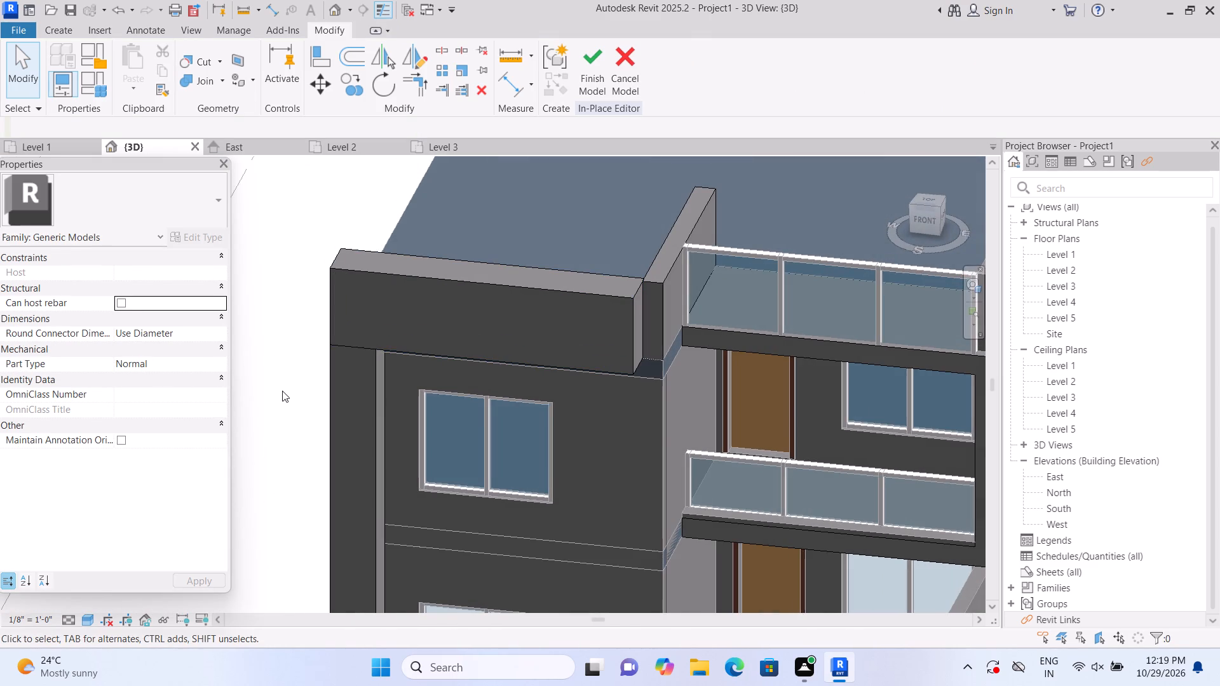
pyautogui.moveTo(291, 370); pyautogui.dragTo(277, 297, button='middle')
pyautogui.keyDown('shift'); pyautogui.moveTo(297, 348); pyautogui.dragTo(290, 282, button='middle'); pyautogui.keyUp('shift')
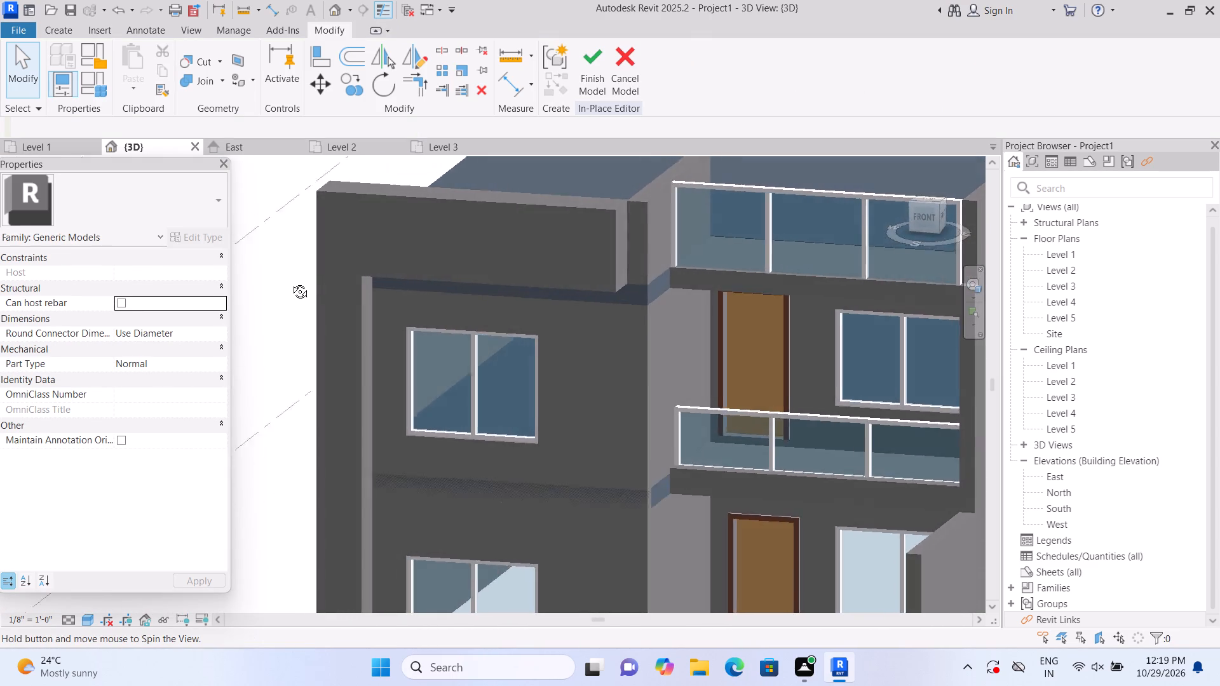
pyautogui.keyDown('shift'); pyautogui.moveTo(290, 282); pyautogui.dragTo(221, 270, button='middle'); pyautogui.keyUp('shift')
pyautogui.scroll(1, 221, 270)
pyautogui.scroll(2, 580, 244)
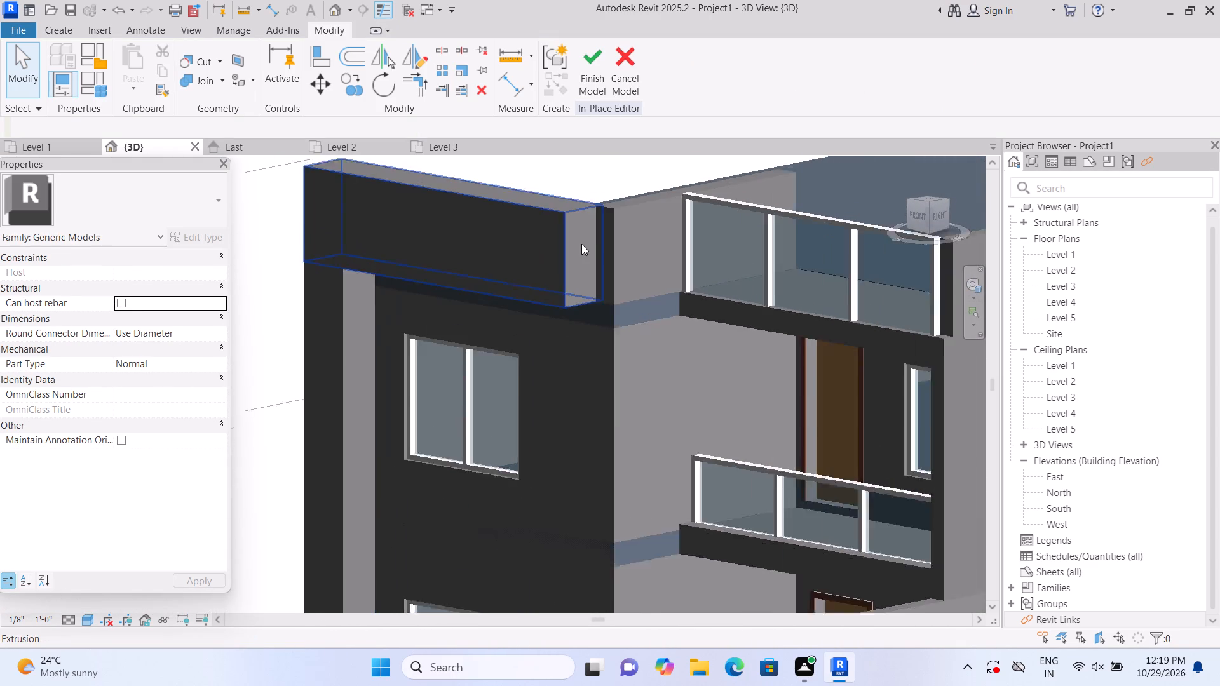
pyautogui.scroll(1, 604, 250)
pyautogui.click(608, 250)
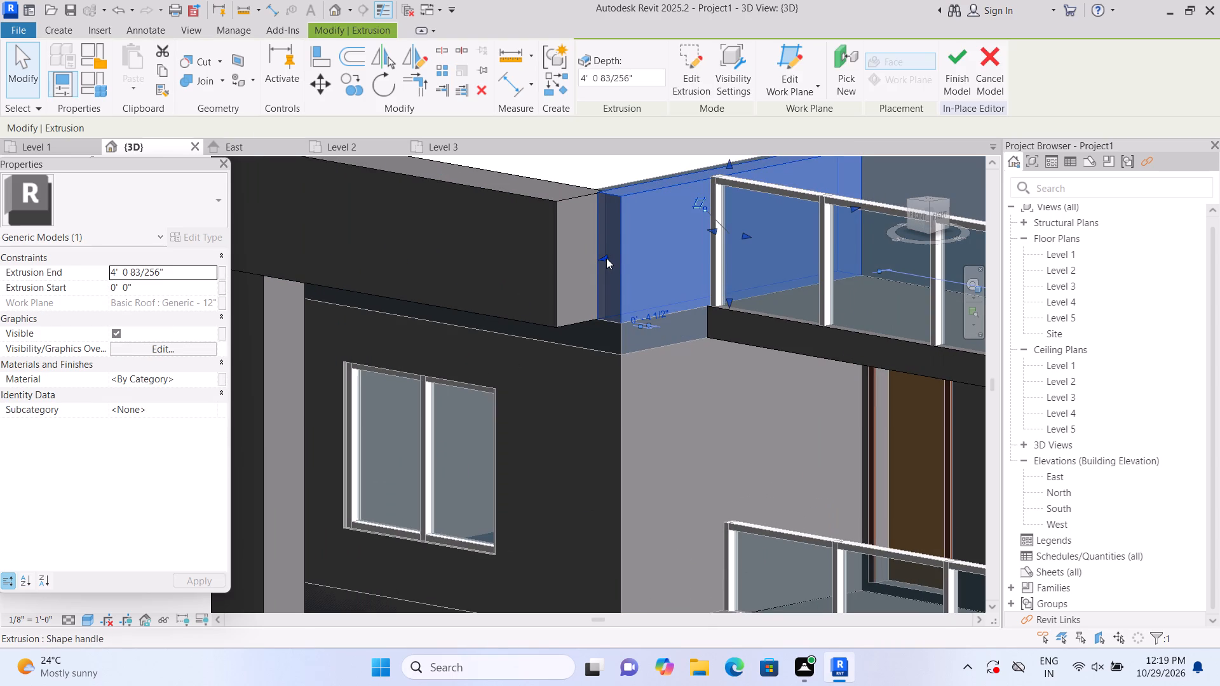
pyautogui.moveTo(602, 254); pyautogui.dragTo(569, 259)
pyautogui.scroll(-3, 582, 264)
pyautogui.scroll(1, 466, 344)
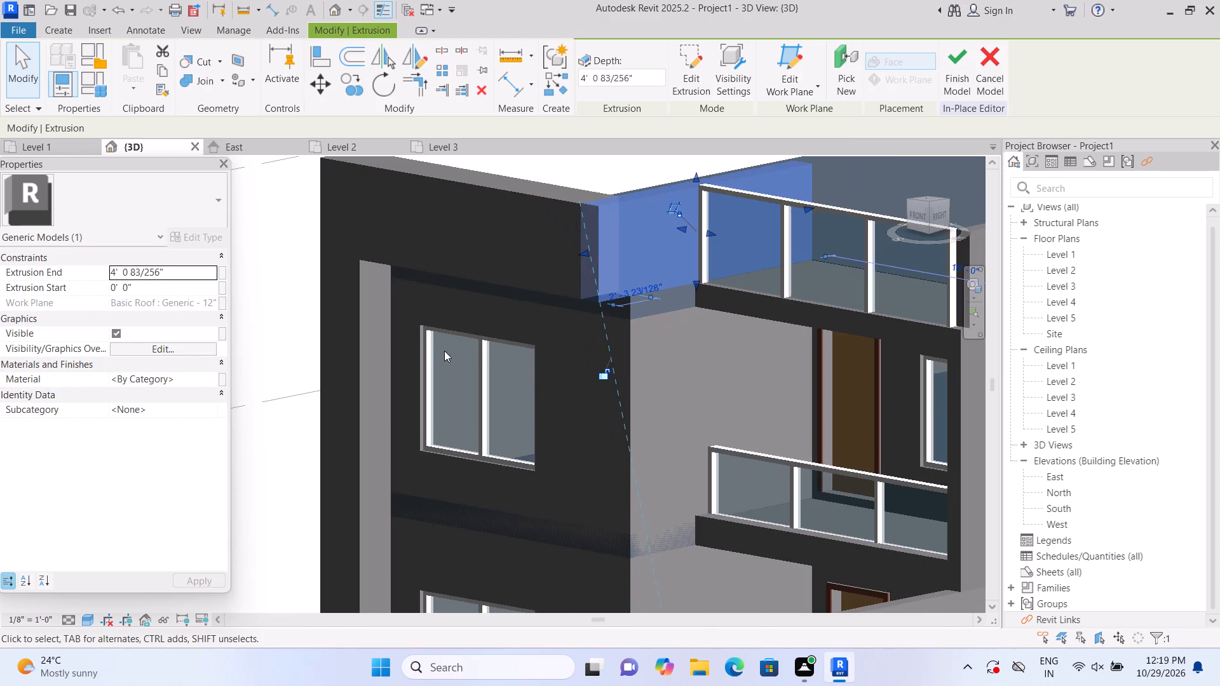
pyautogui.click(285, 372)
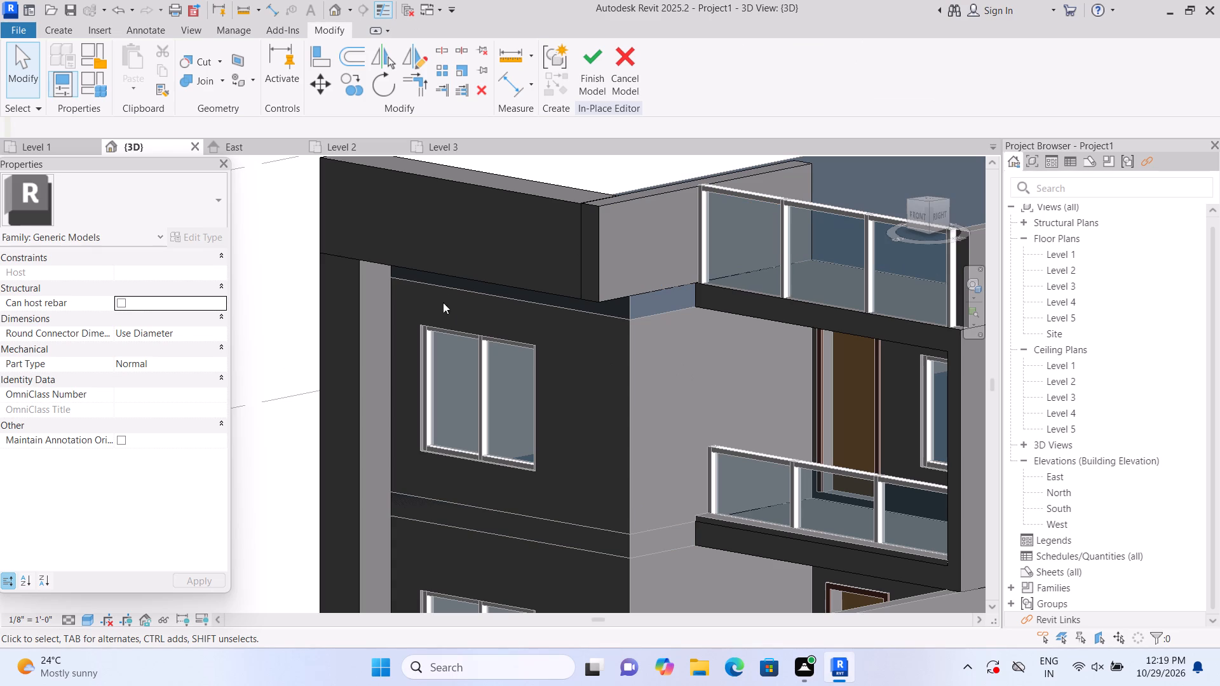
# Join the front parapet's geometry with the corner pilaster and with the balcony-side return parapet.
pyautogui.moveTo(268, 325); pyautogui.dragTo(281, 417, button='middle')
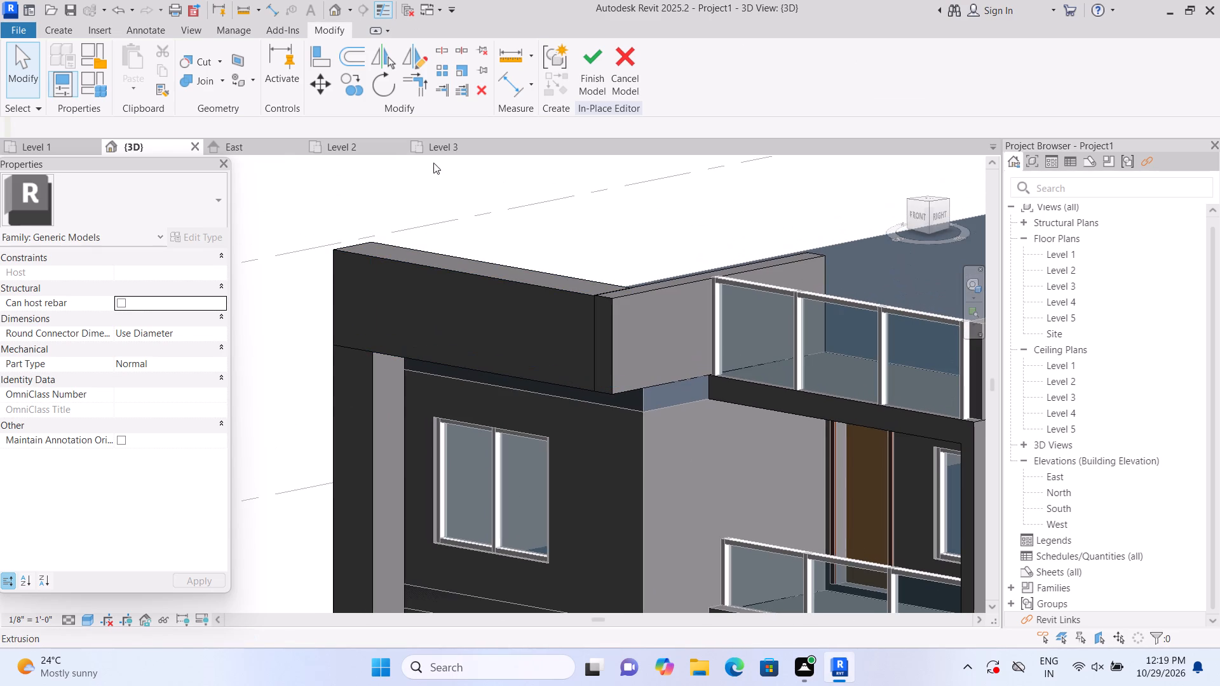
pyautogui.click(222, 79)
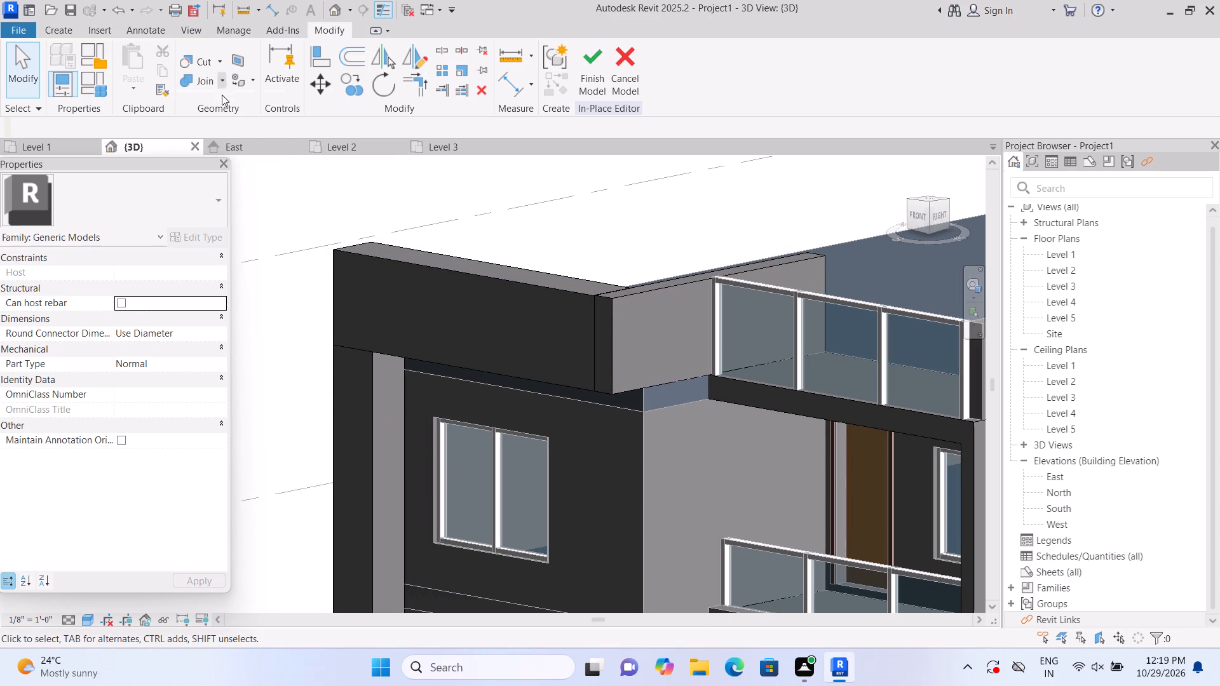
pyautogui.click(224, 109)
pyautogui.click(463, 288)
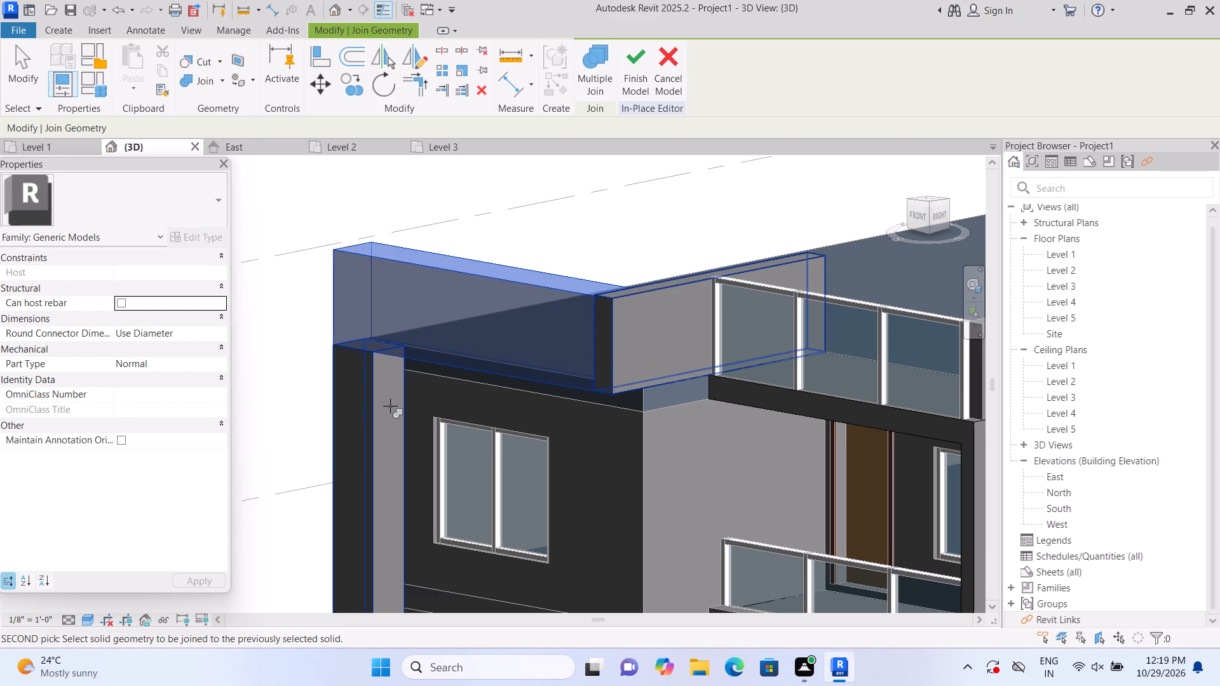
pyautogui.click(390, 406)
pyautogui.click(672, 306)
pyautogui.click(574, 304)
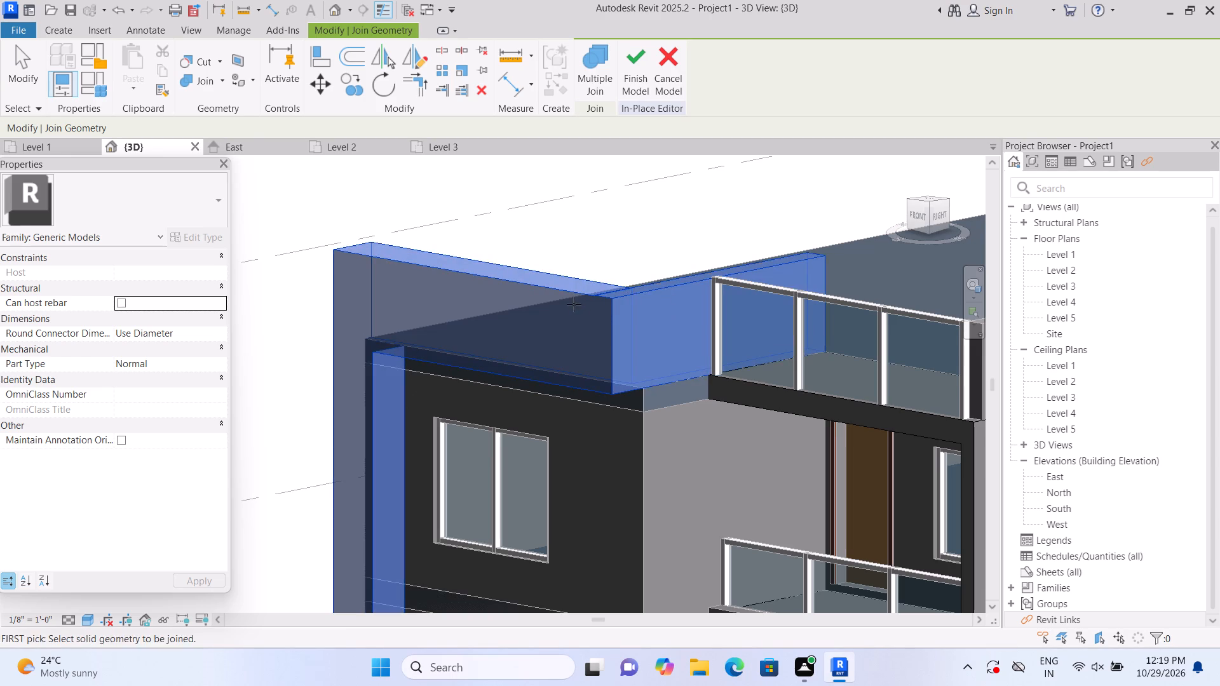
# Examine the joined corner of the front parapet, corner pilaster and balcony-side return parapet from the facade and roof sides.
pyautogui.scroll(1, 663, 251)
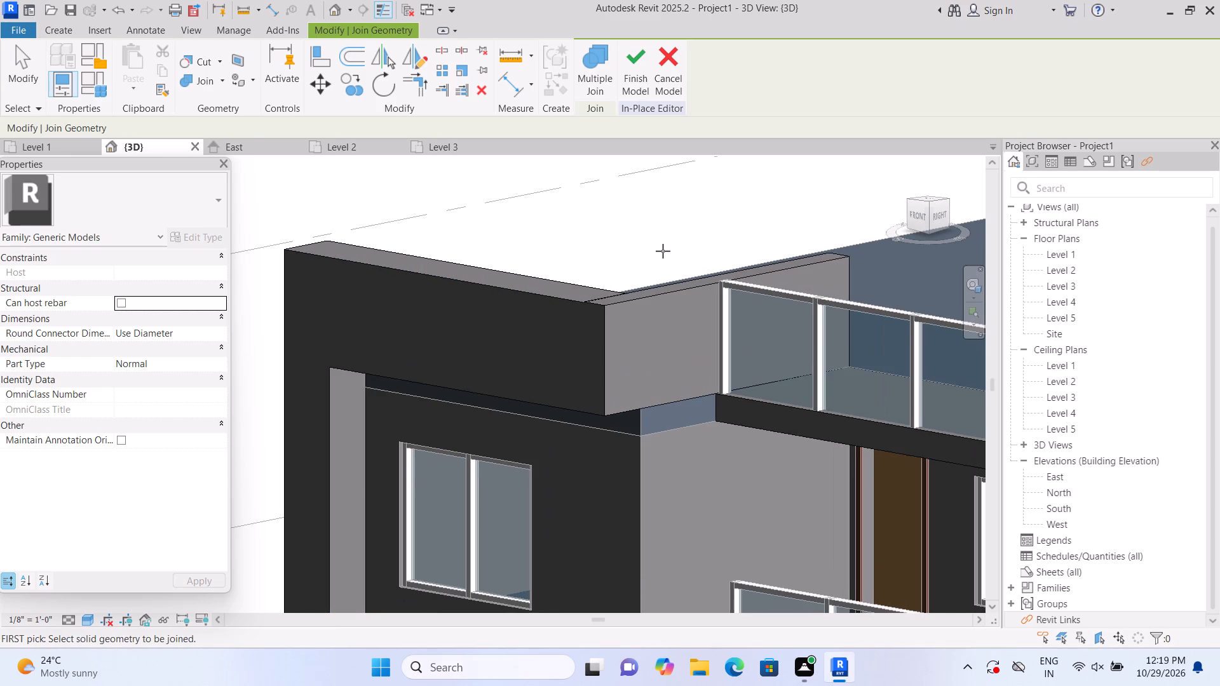
pyautogui.keyDown('shift'); pyautogui.moveTo(614, 217); pyautogui.dragTo(753, 250, button='middle'); pyautogui.keyUp('shift')
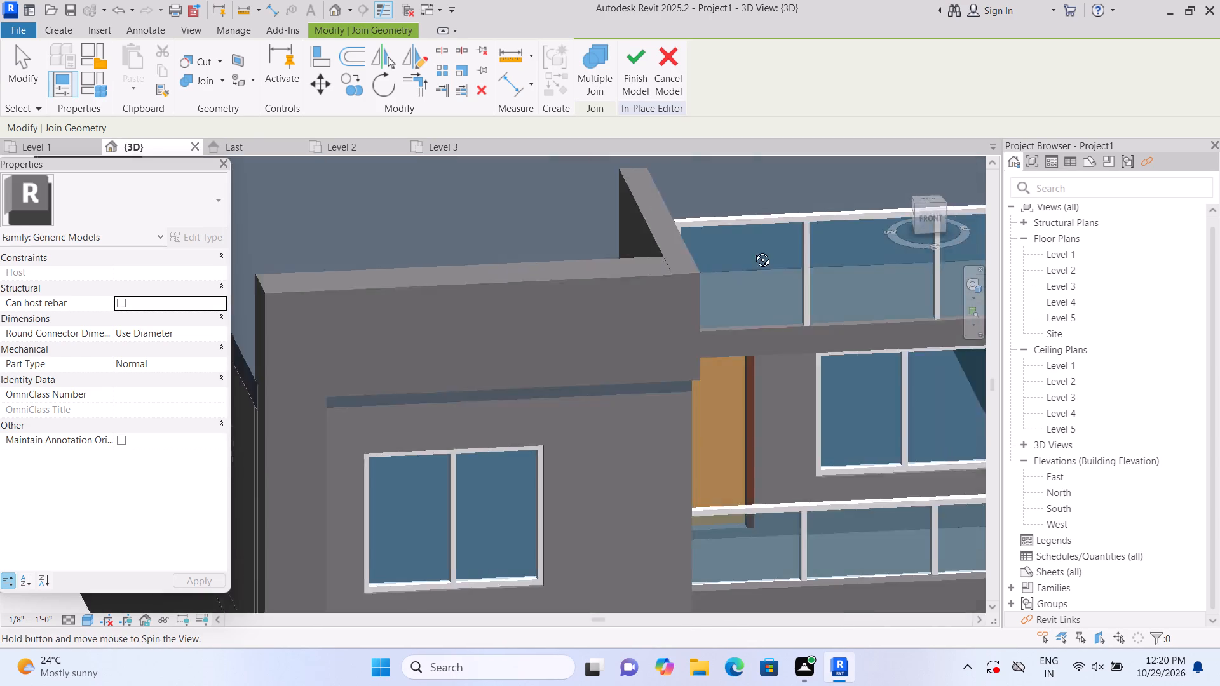
pyautogui.keyDown('shift'); pyautogui.moveTo(753, 250); pyautogui.dragTo(784, 232, button='middle'); pyautogui.keyUp('shift')
pyautogui.moveTo(340, 442); pyautogui.dragTo(364, 459, button='middle')
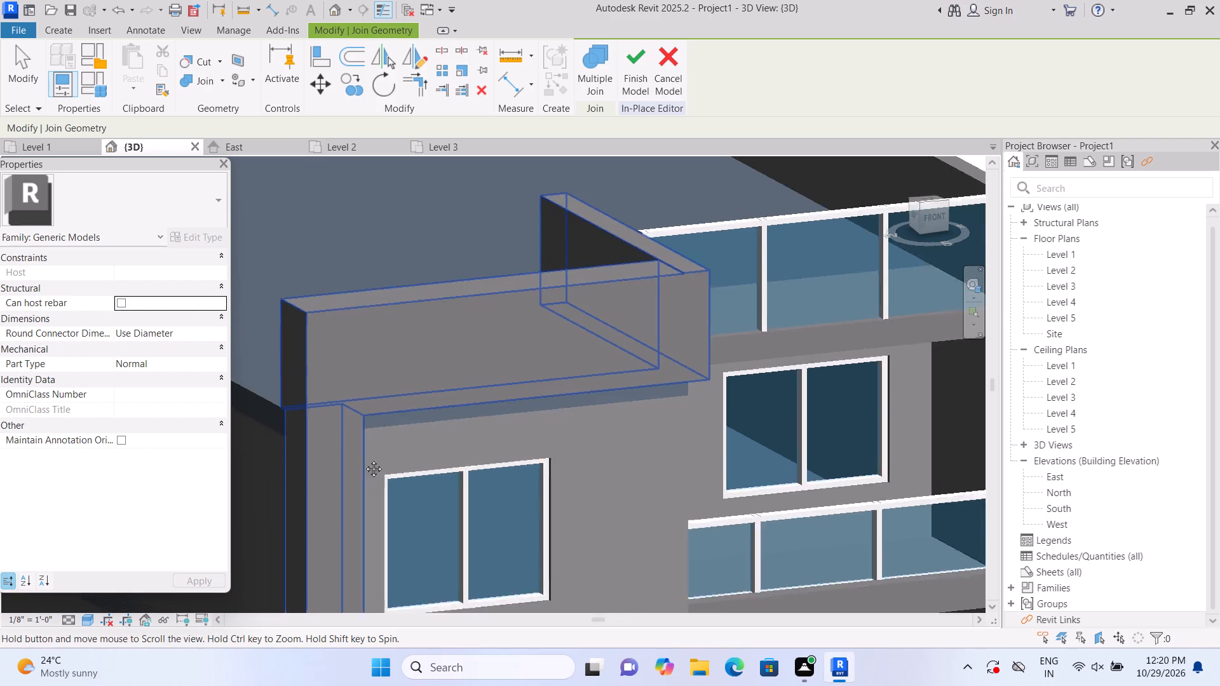
pyautogui.moveTo(364, 459); pyautogui.dragTo(440, 490, button='middle')
pyautogui.keyDown('shift'); pyautogui.moveTo(266, 511); pyautogui.dragTo(478, 591, button='middle'); pyautogui.keyUp('shift')
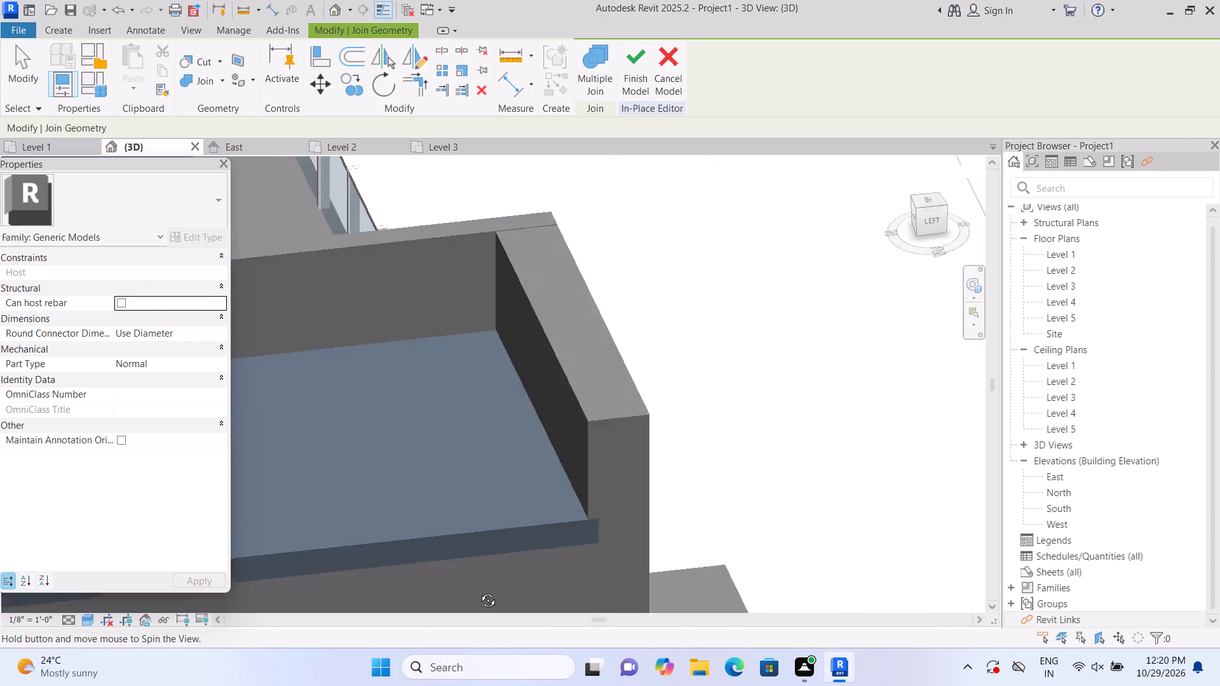
pyautogui.keyDown('shift'); pyautogui.moveTo(478, 591); pyautogui.dragTo(497, 591, button='middle'); pyautogui.keyUp('shift')
pyautogui.scroll(1, 491, 329)
pyautogui.scroll(1, 434, 246)
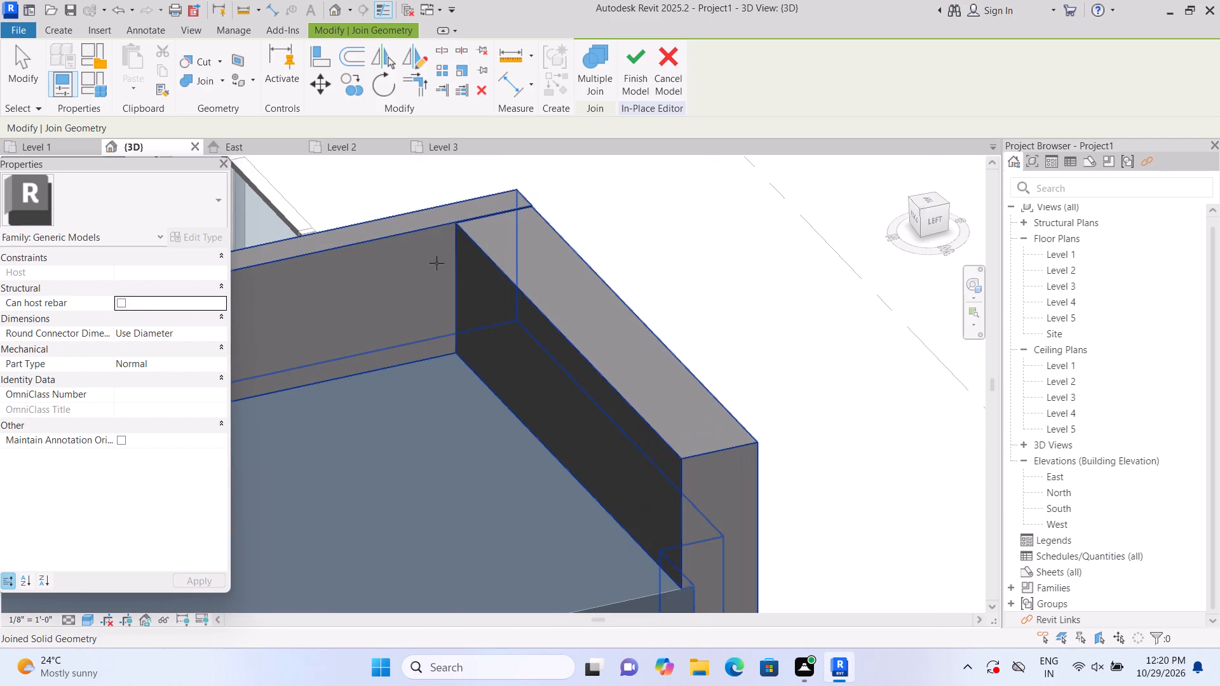
pyautogui.press('Escape')
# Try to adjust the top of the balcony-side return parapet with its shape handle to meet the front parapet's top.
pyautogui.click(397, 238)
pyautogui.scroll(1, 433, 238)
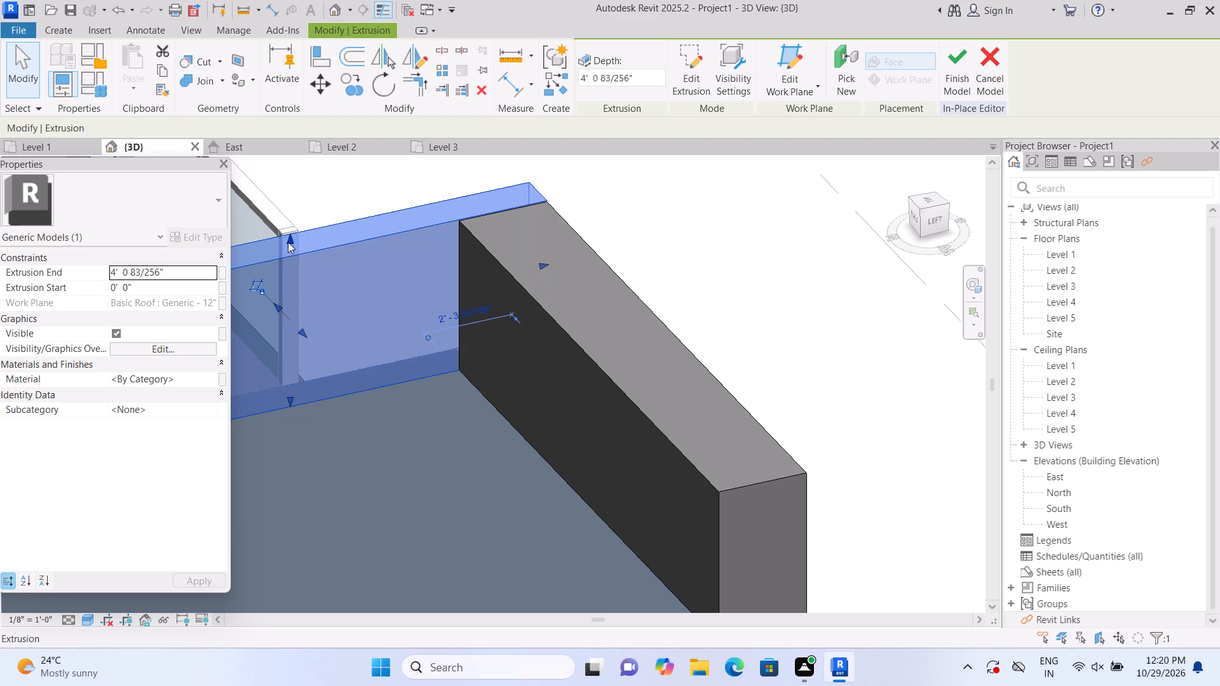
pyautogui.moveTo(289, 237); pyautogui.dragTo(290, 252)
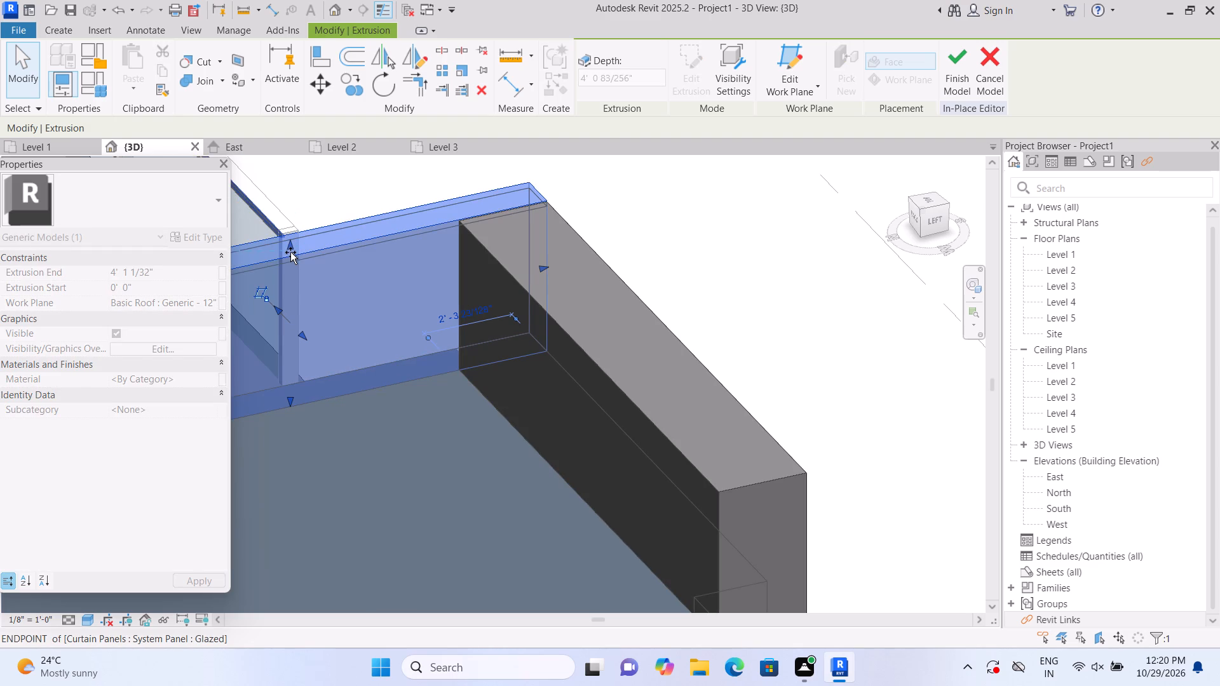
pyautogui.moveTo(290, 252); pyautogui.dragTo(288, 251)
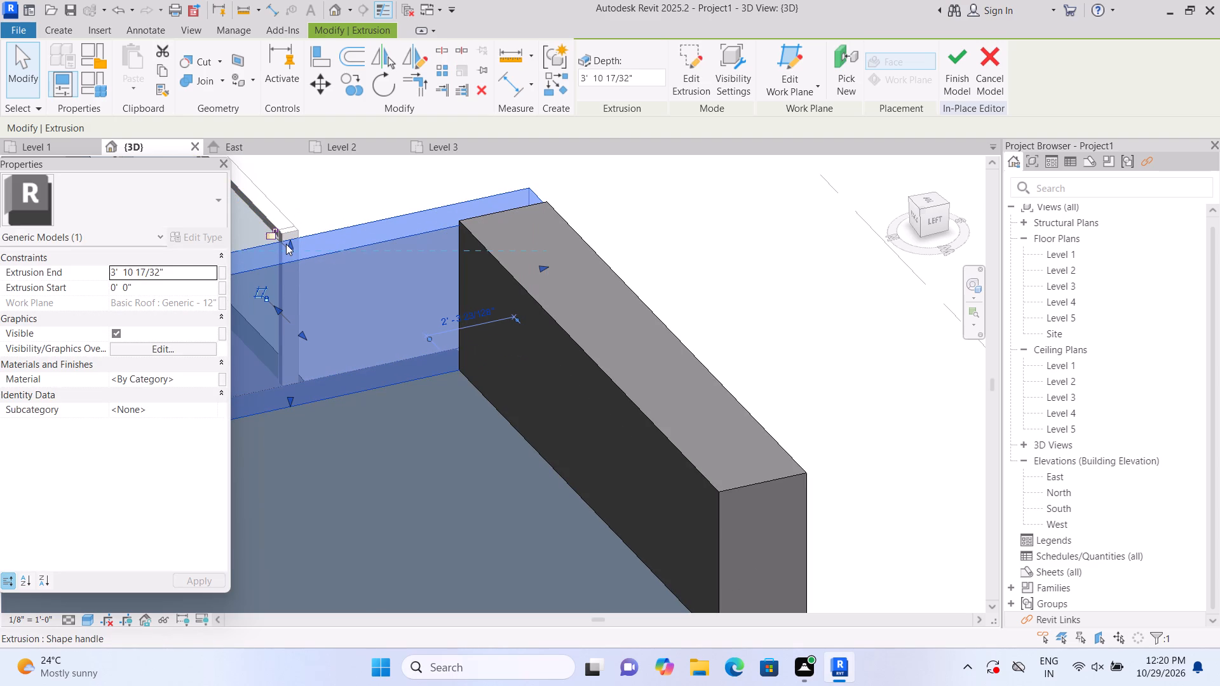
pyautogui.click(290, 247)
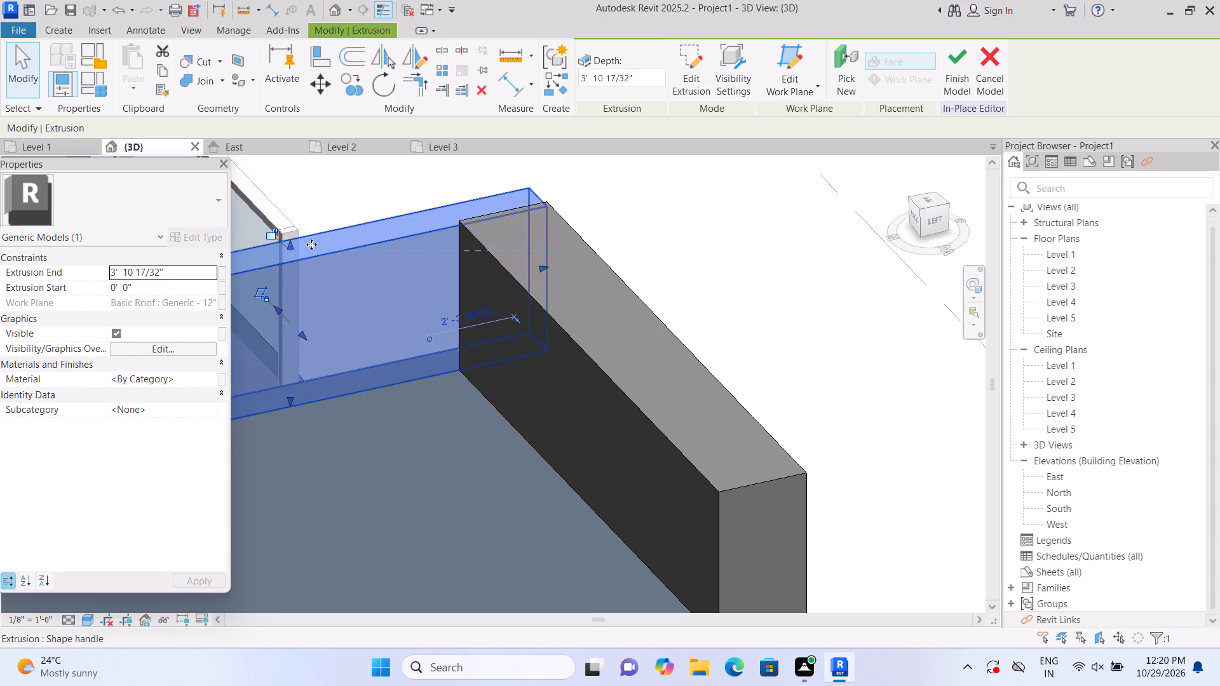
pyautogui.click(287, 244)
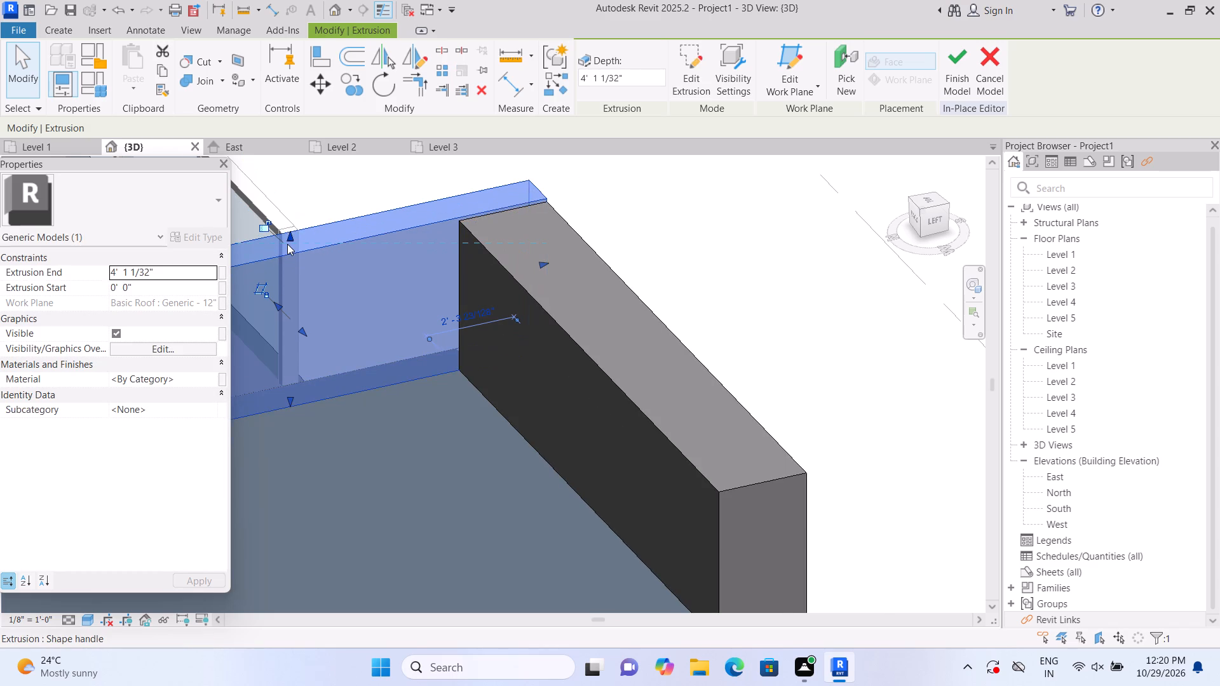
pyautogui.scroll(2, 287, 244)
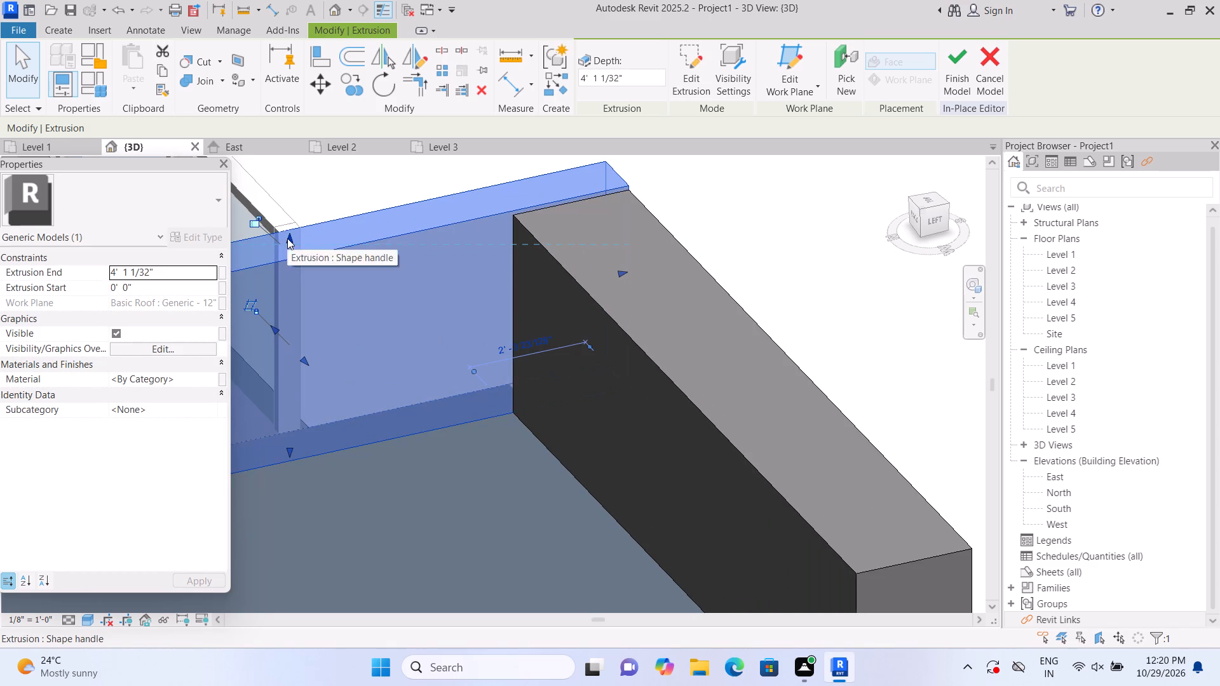
# Set the balcony-side return parapet's extrusion end to 4'.
pyautogui.click(167, 268)
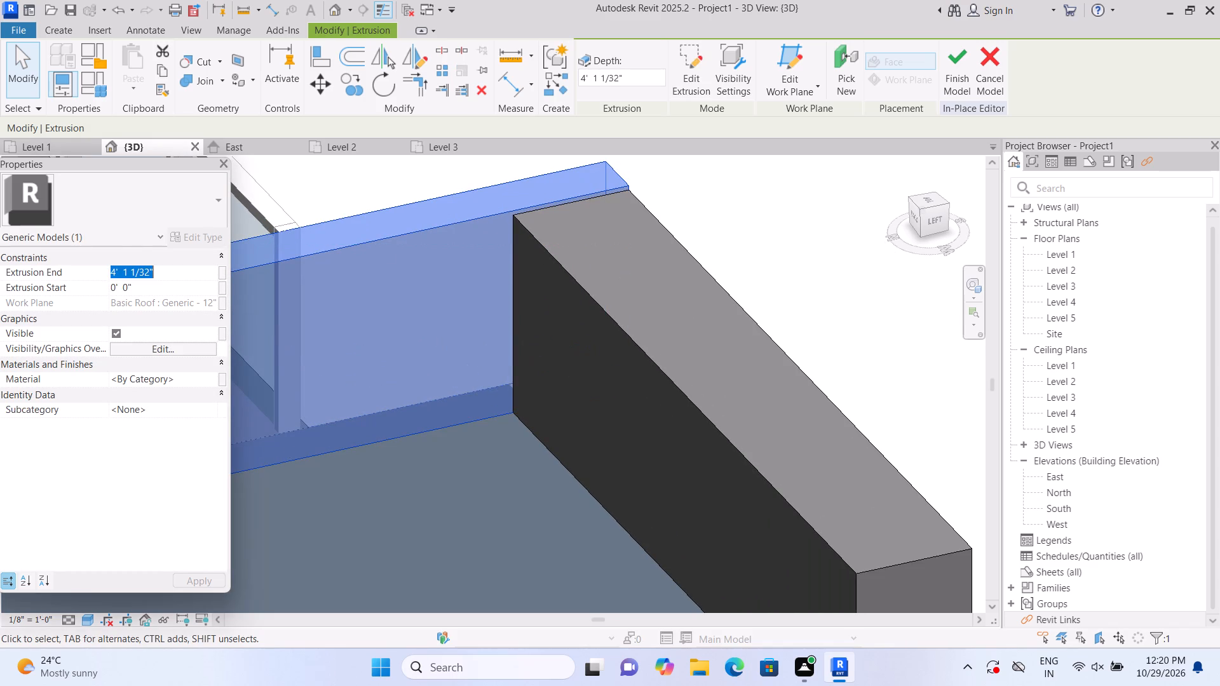
pyautogui.press('BackSpace')
pyautogui.write("4'")
pyautogui.press('Return')
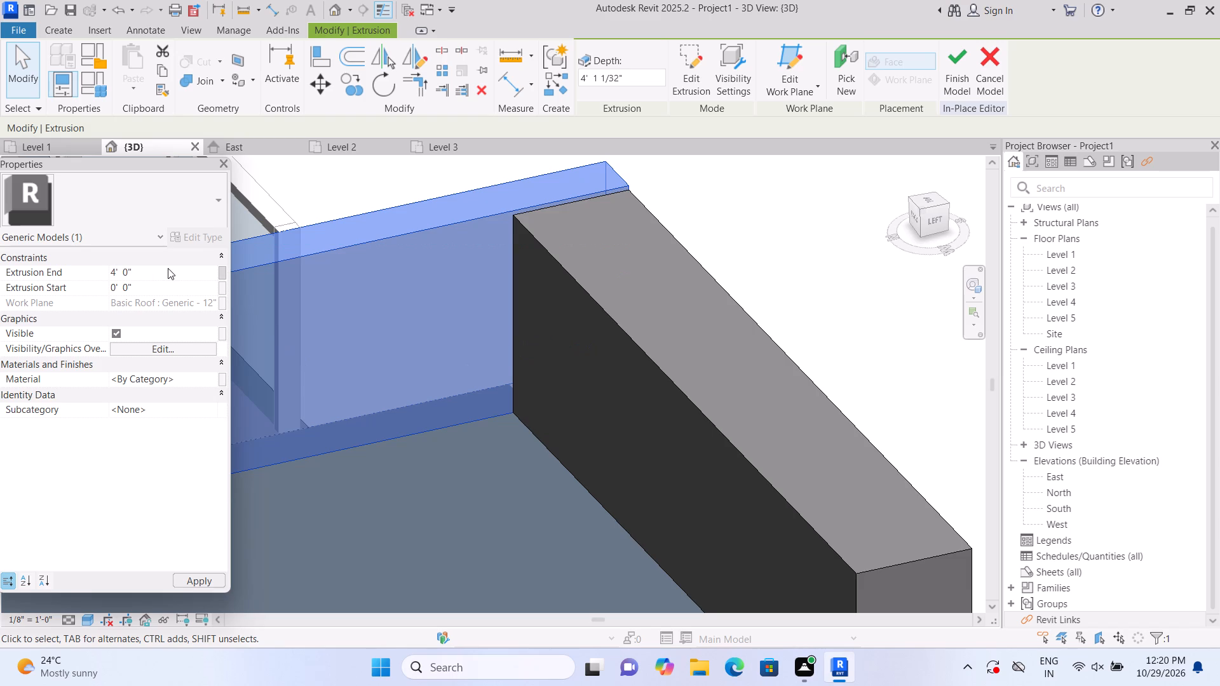
pyautogui.scroll(-2, 366, 433)
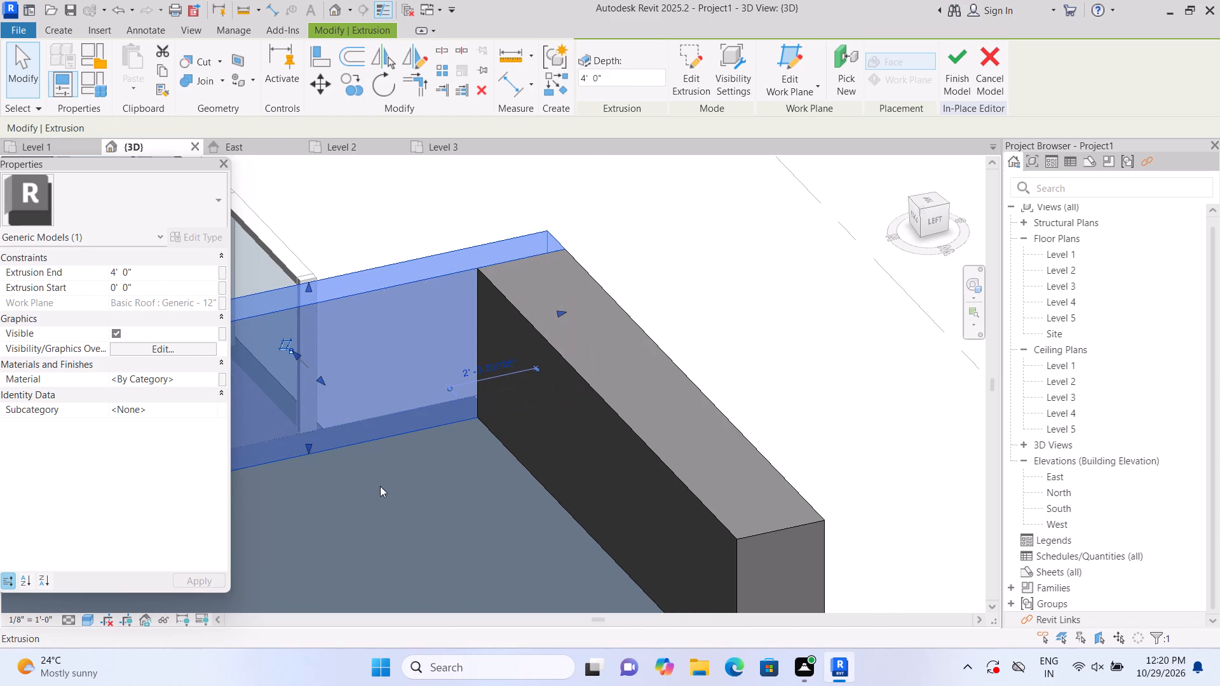
pyautogui.press('Escape')
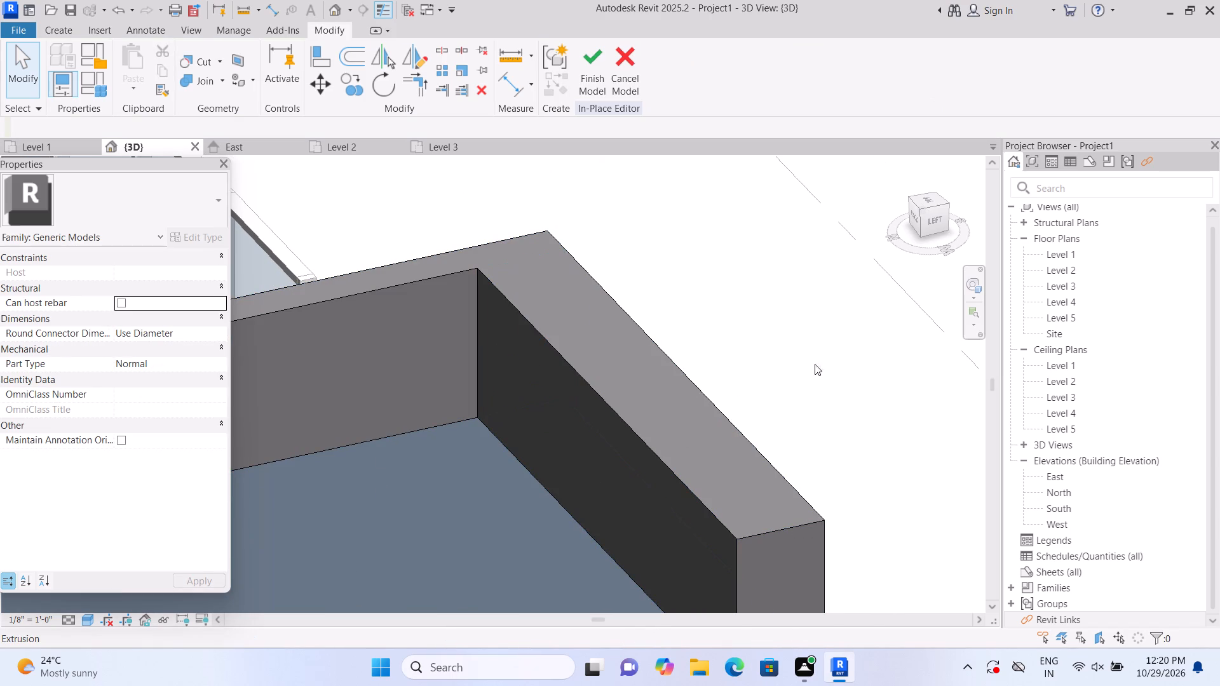
# Examine the parapets, corner pilaster and balcony facade from above, from the front and from below.
pyautogui.keyDown('shift'); pyautogui.moveTo(838, 368); pyautogui.dragTo(621, 430, button='middle'); pyautogui.keyUp('shift')
pyautogui.scroll(-2, 620, 428)
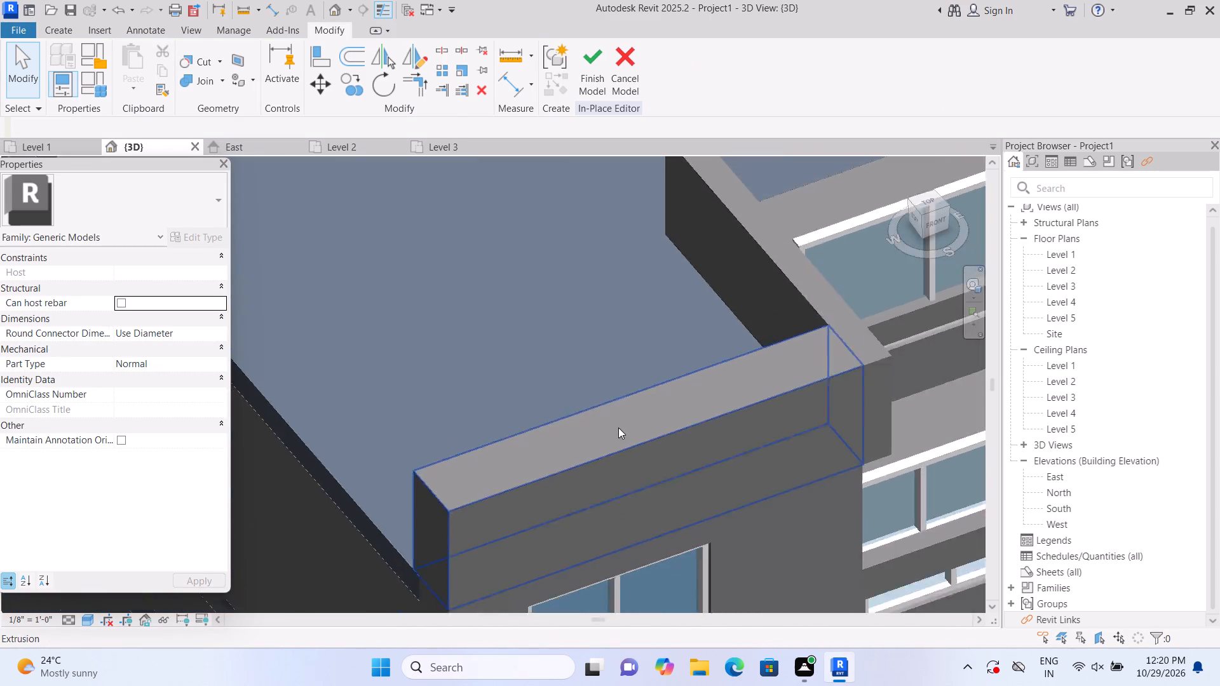
pyautogui.scroll(-1, 618, 427)
pyautogui.keyDown('shift'); pyautogui.moveTo(877, 496); pyautogui.dragTo(736, 459, button='middle'); pyautogui.keyUp('shift')
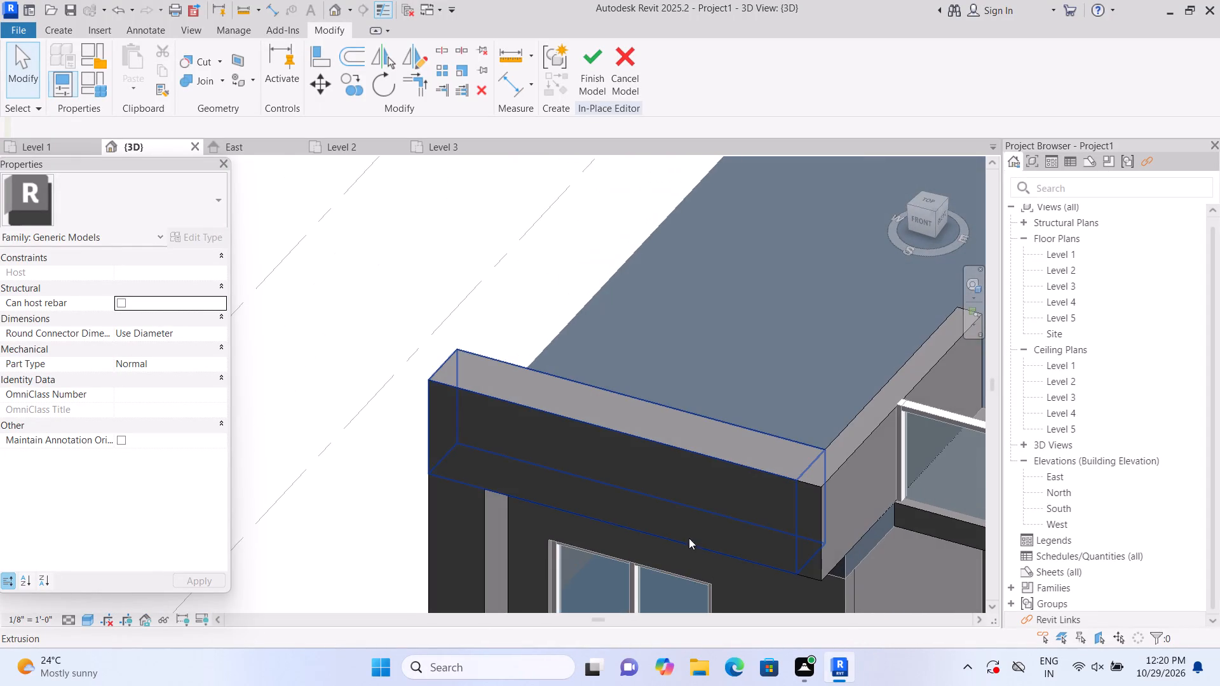
pyautogui.moveTo(696, 535); pyautogui.dragTo(583, 316, button='middle')
pyautogui.scroll(-3, 593, 309)
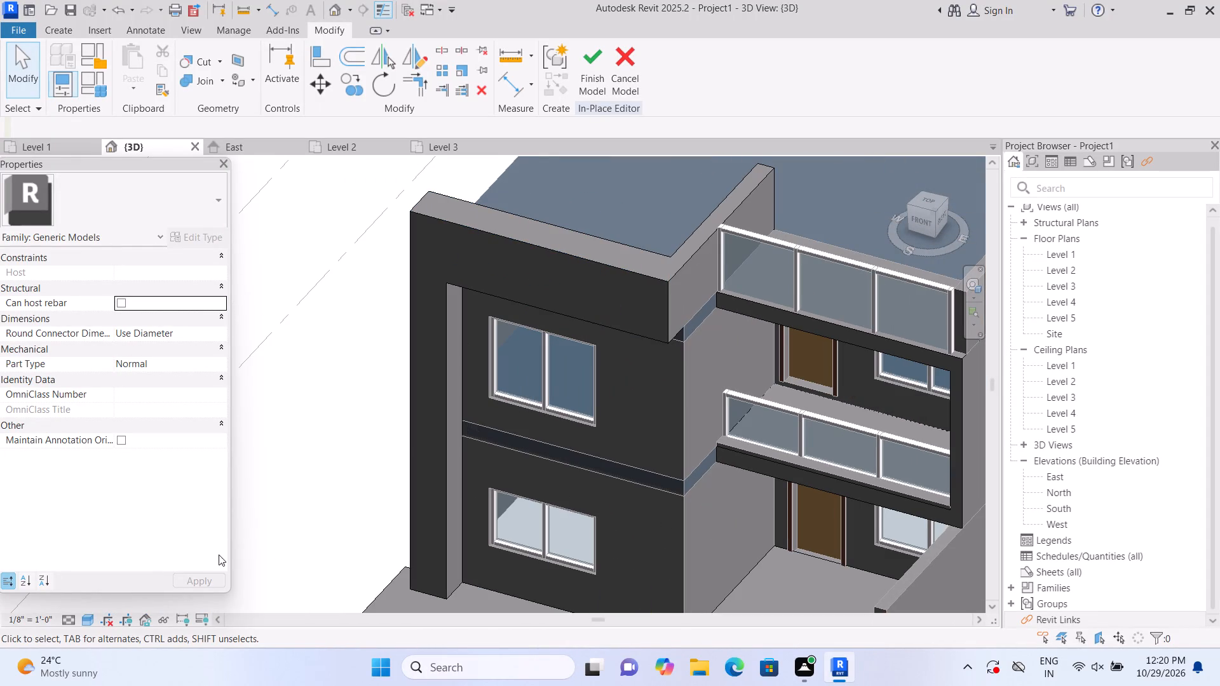
pyautogui.moveTo(219, 553); pyautogui.dragTo(210, 457, button='middle')
pyautogui.keyDown('shift'); pyautogui.moveTo(306, 555); pyautogui.dragTo(310, 491, button='middle'); pyautogui.keyUp('shift')
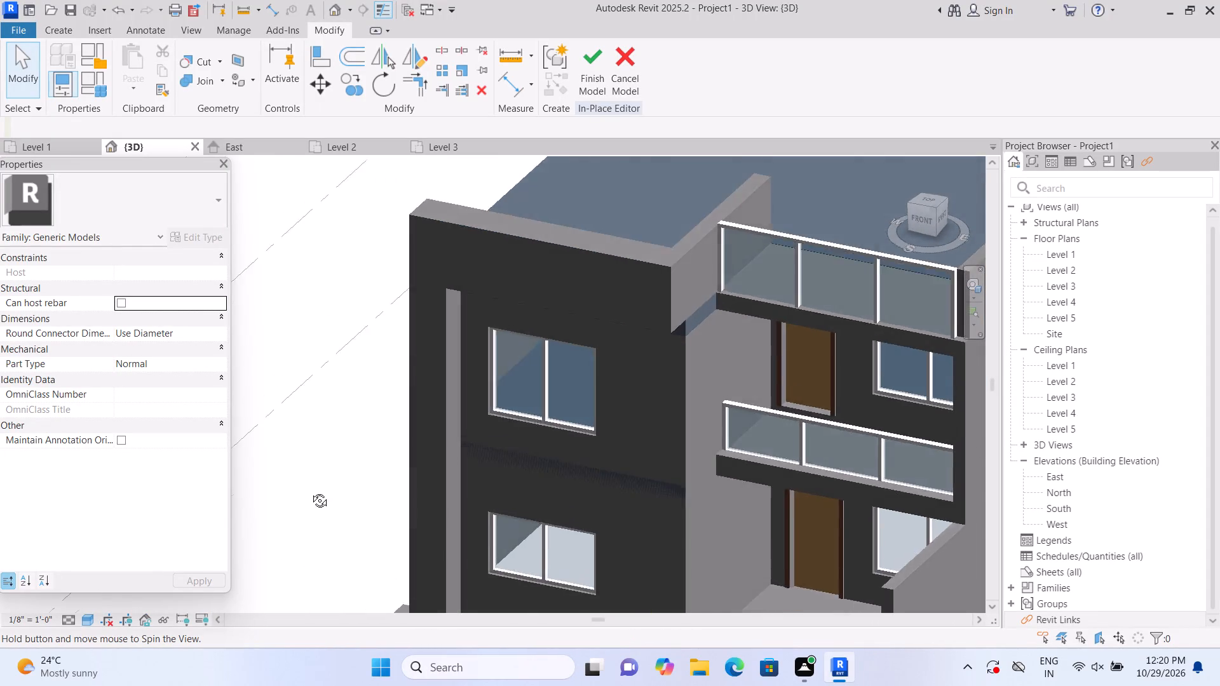
pyautogui.keyDown('shift'); pyautogui.moveTo(310, 491); pyautogui.dragTo(309, 302, button='middle'); pyautogui.keyUp('shift')
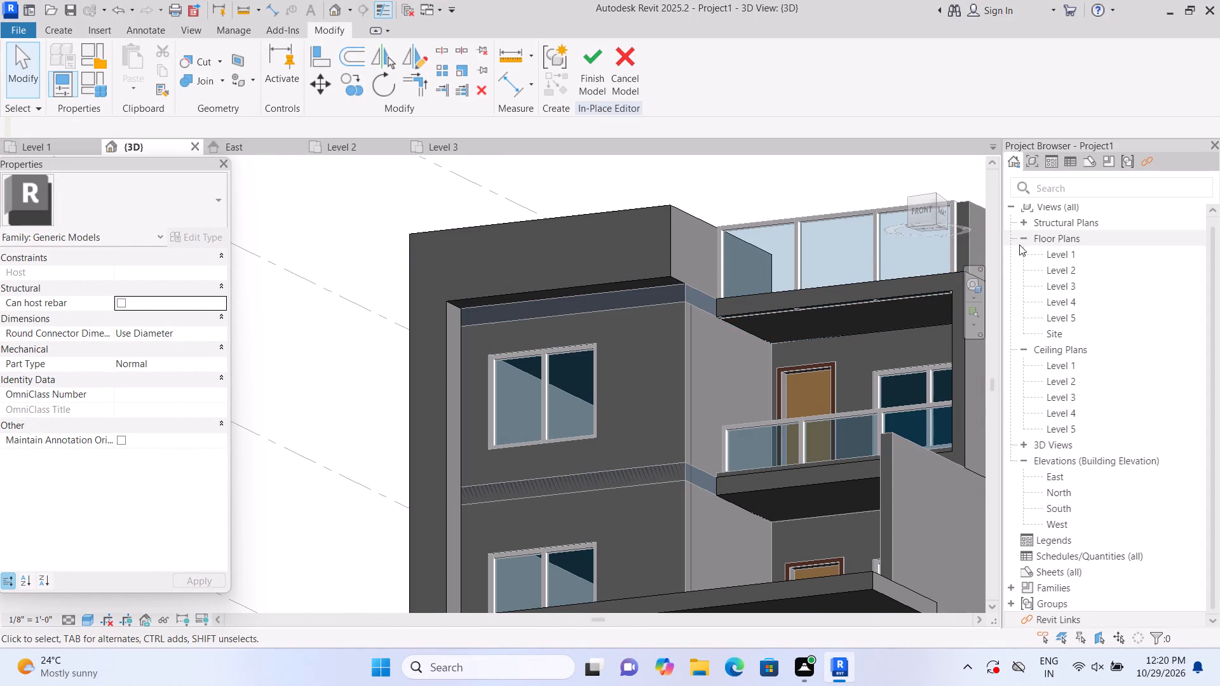
# Start a new extrusion in the in-place facade model, with the 3D view facing the front elevation.
pyautogui.click(926, 209)
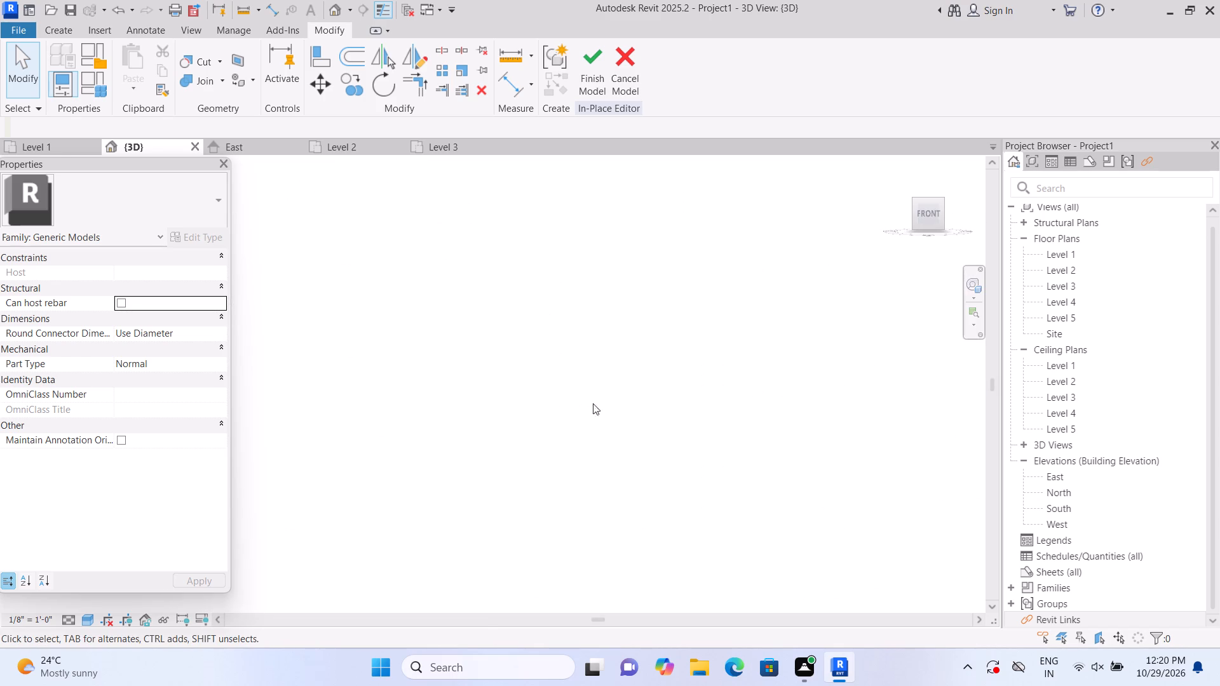
pyautogui.scroll(14, 316, 417)
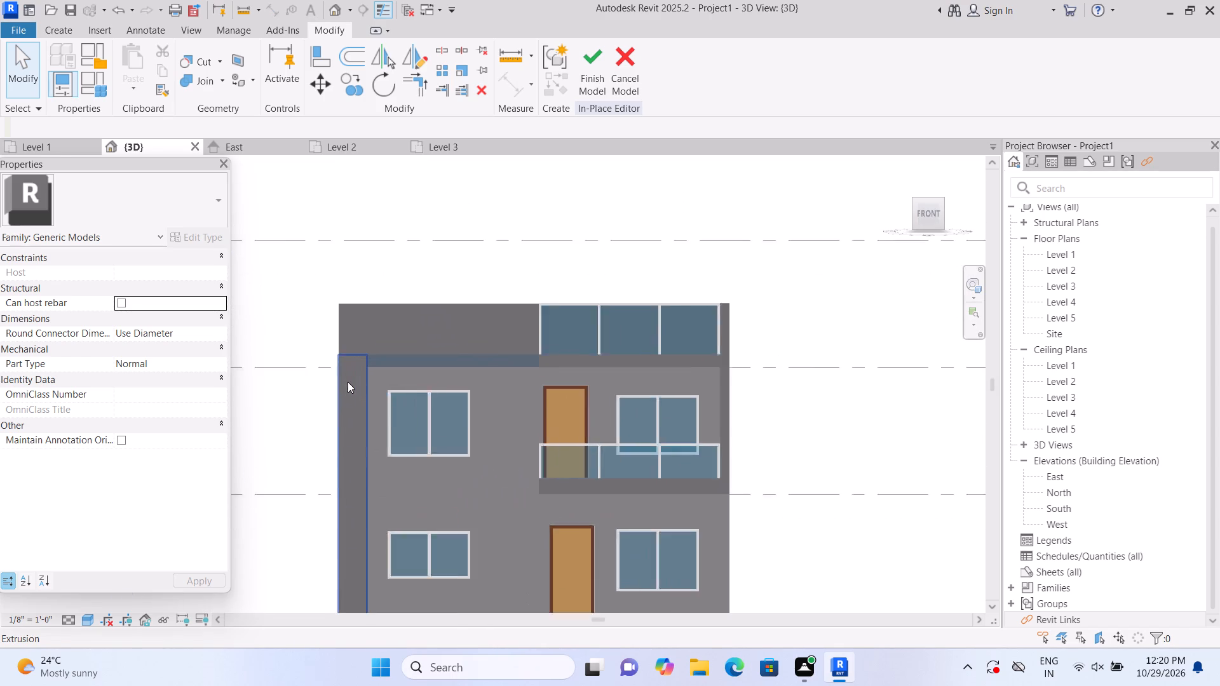
pyautogui.scroll(2, 348, 382)
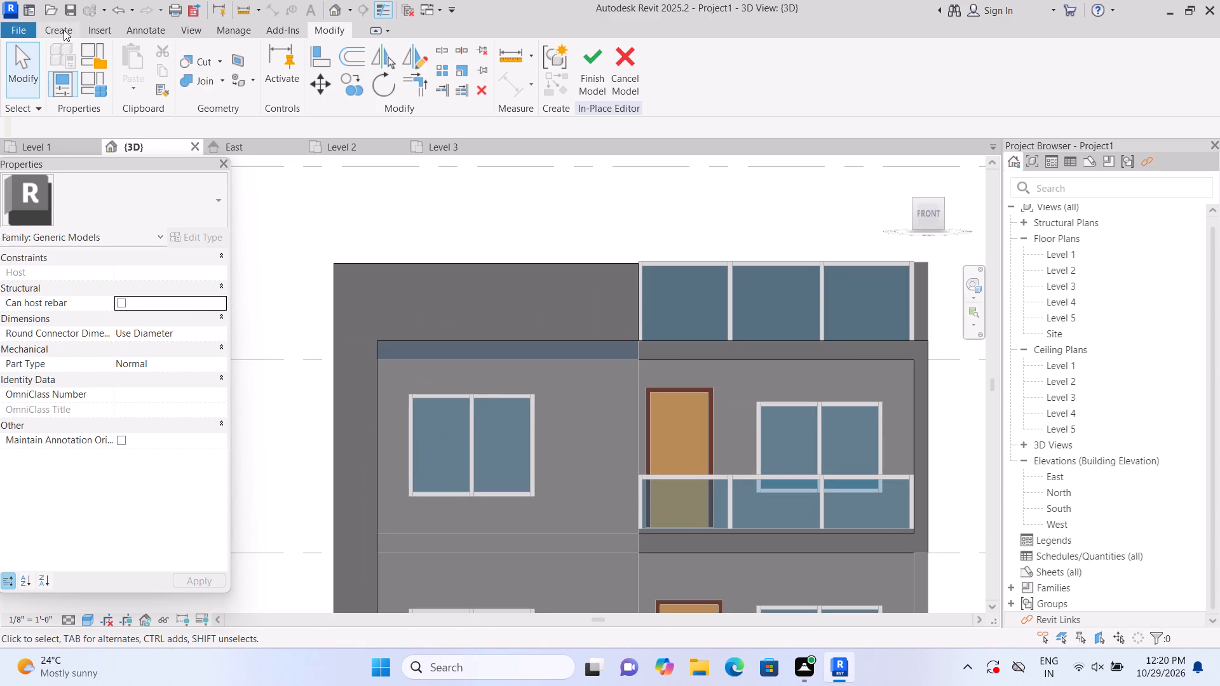
pyautogui.click(64, 30)
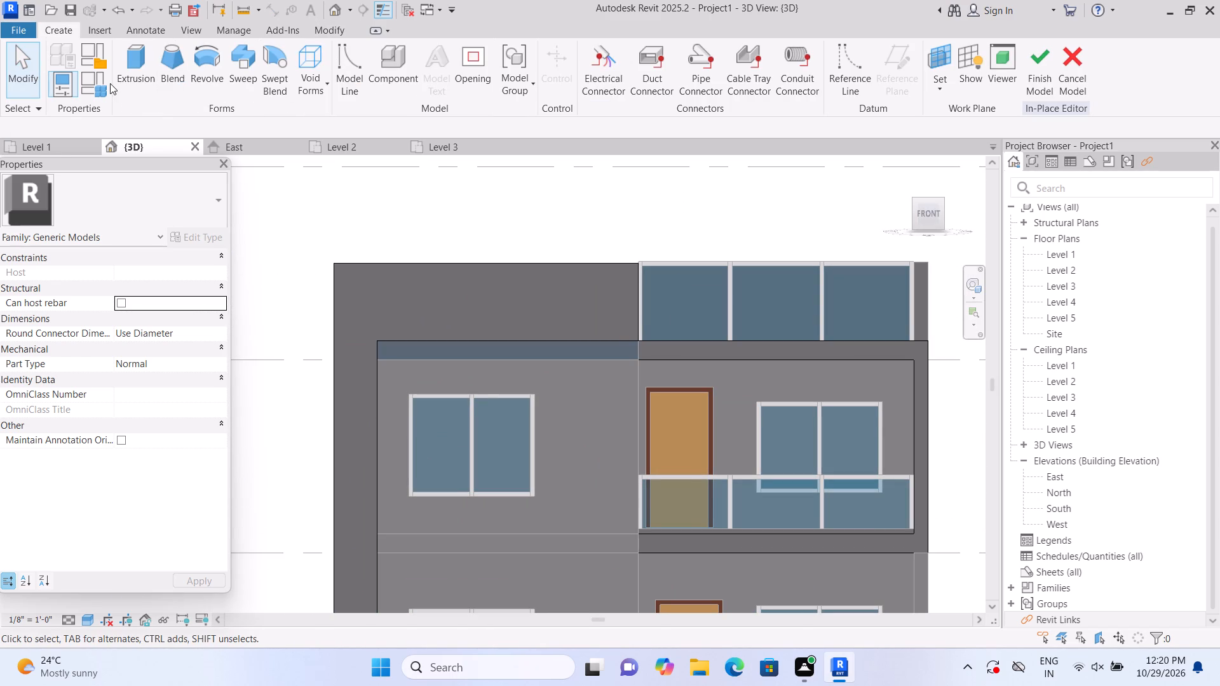
pyautogui.click(149, 76)
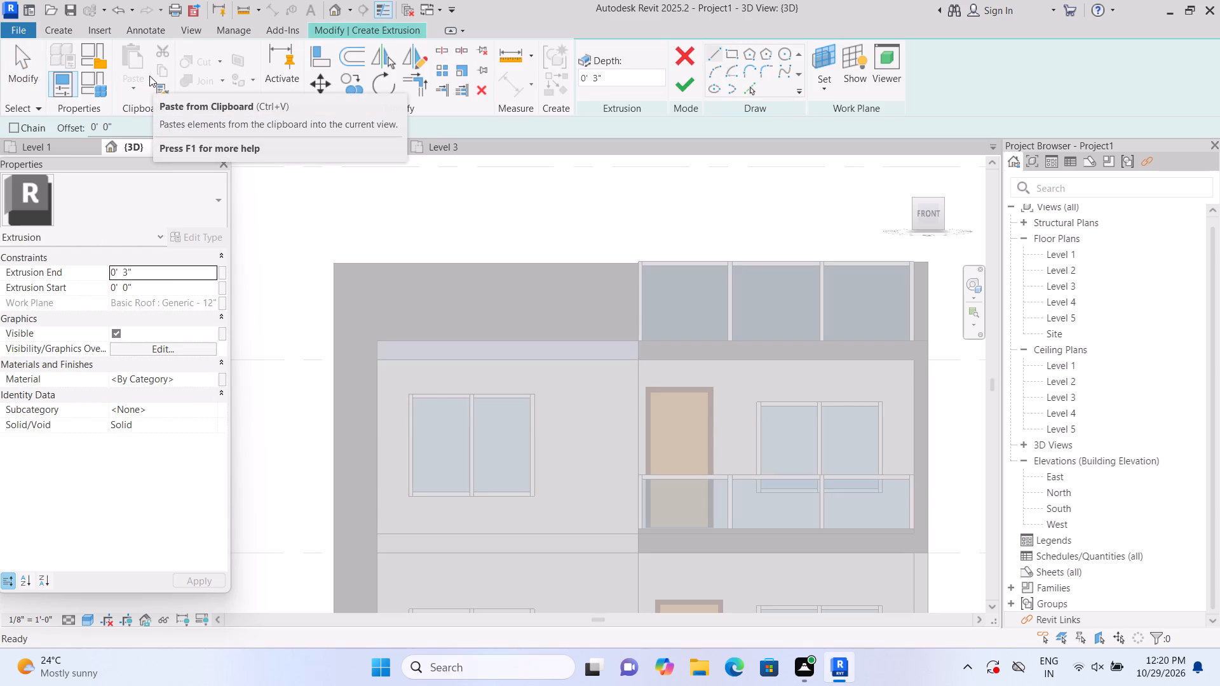
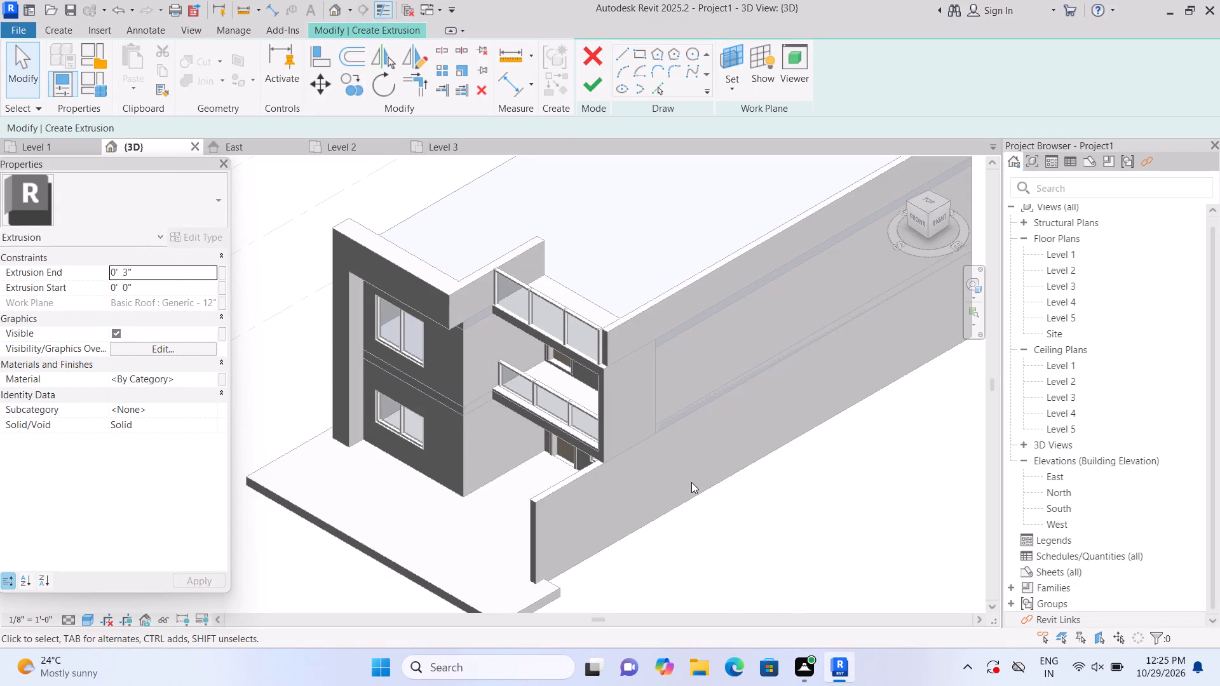
# Set the front edge face of the roof below the front parapet as the work plane for the new extrusion.
pyautogui.click(916, 224)
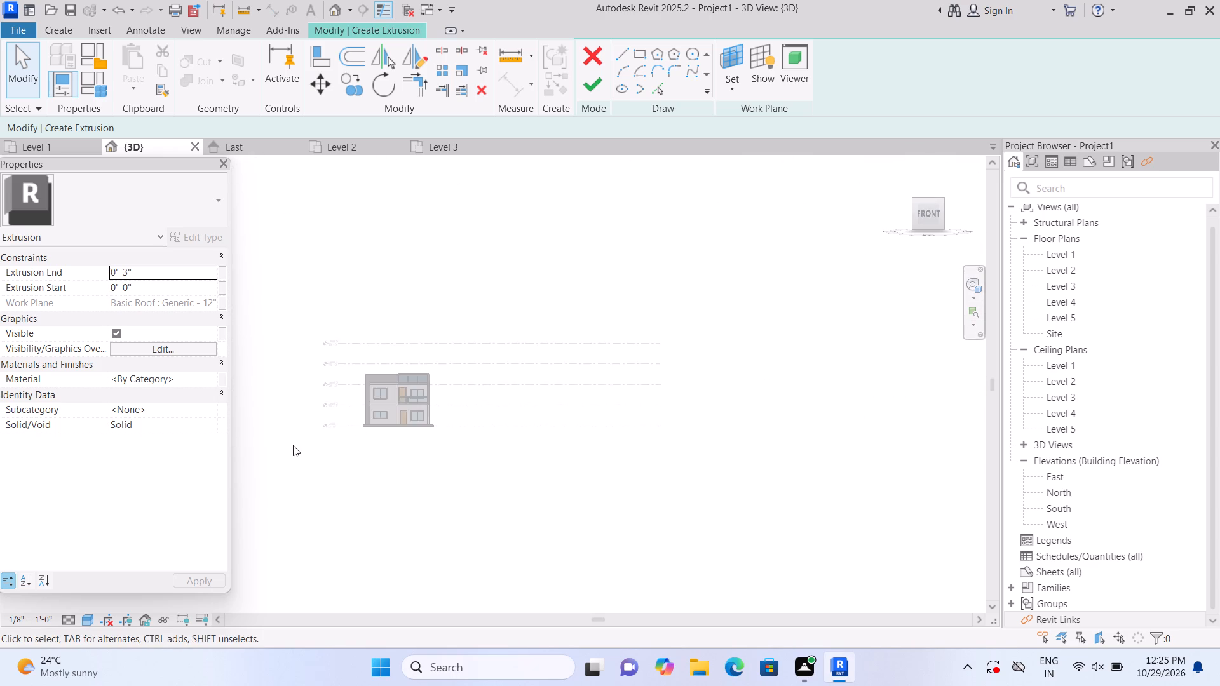
pyautogui.scroll(10, 289, 440)
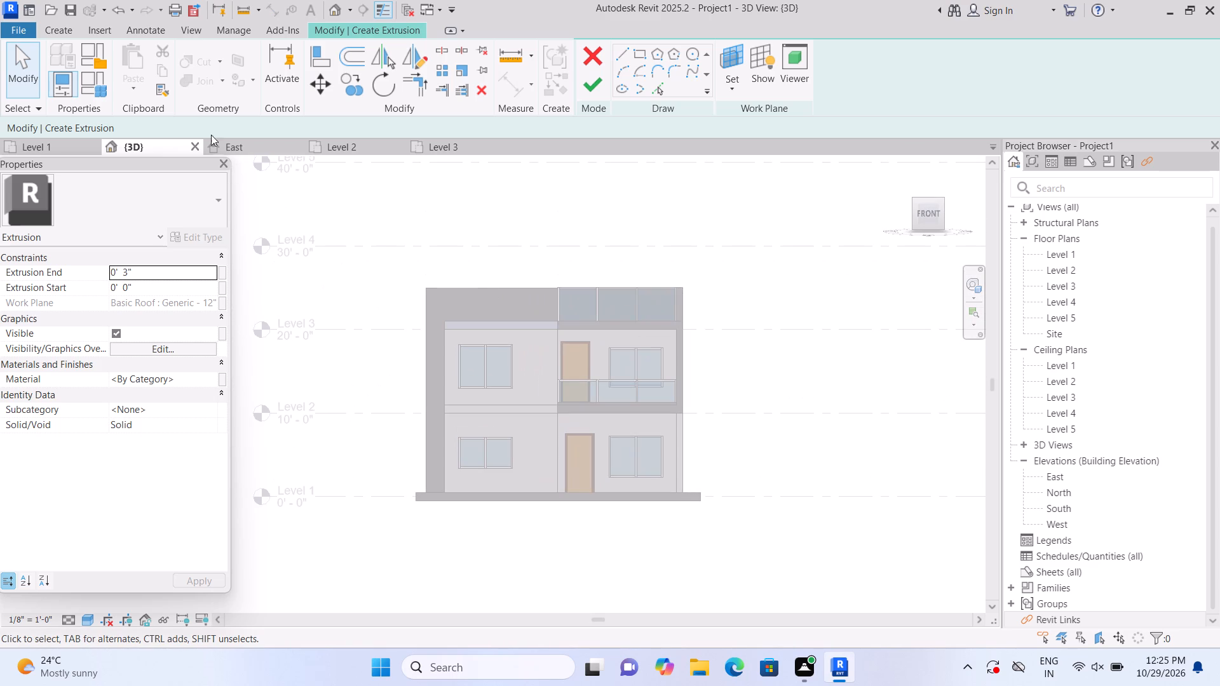
pyautogui.click(738, 87)
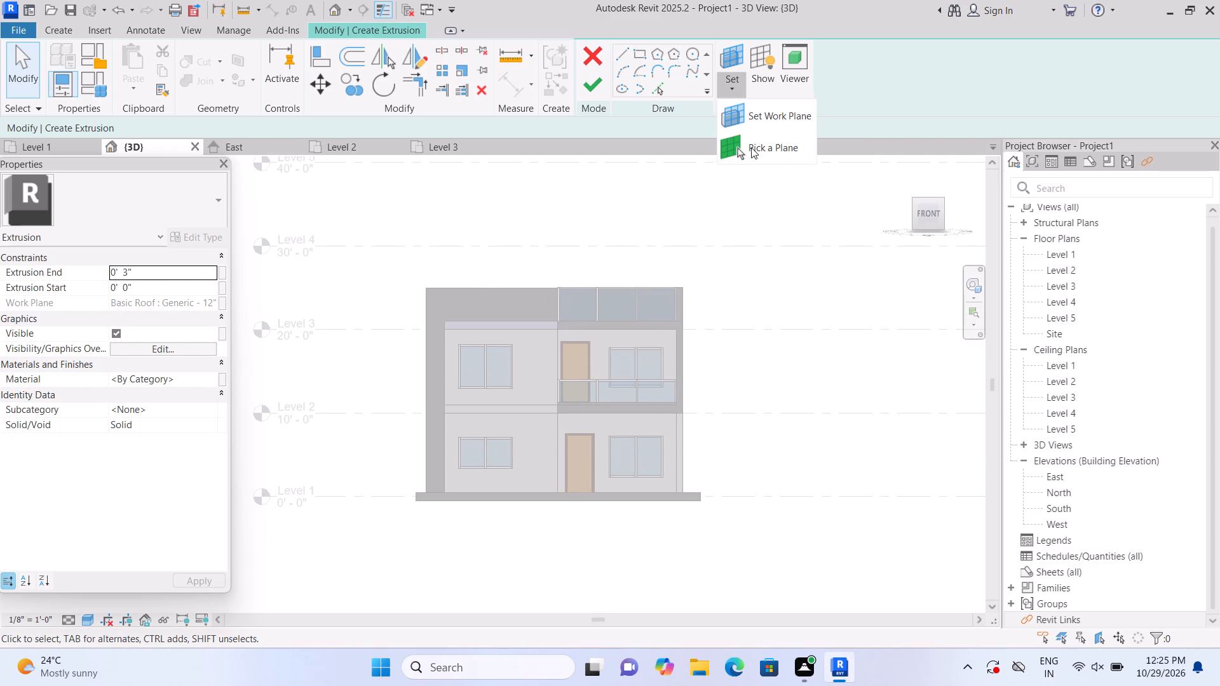
pyautogui.click(751, 147)
pyautogui.scroll(4, 498, 373)
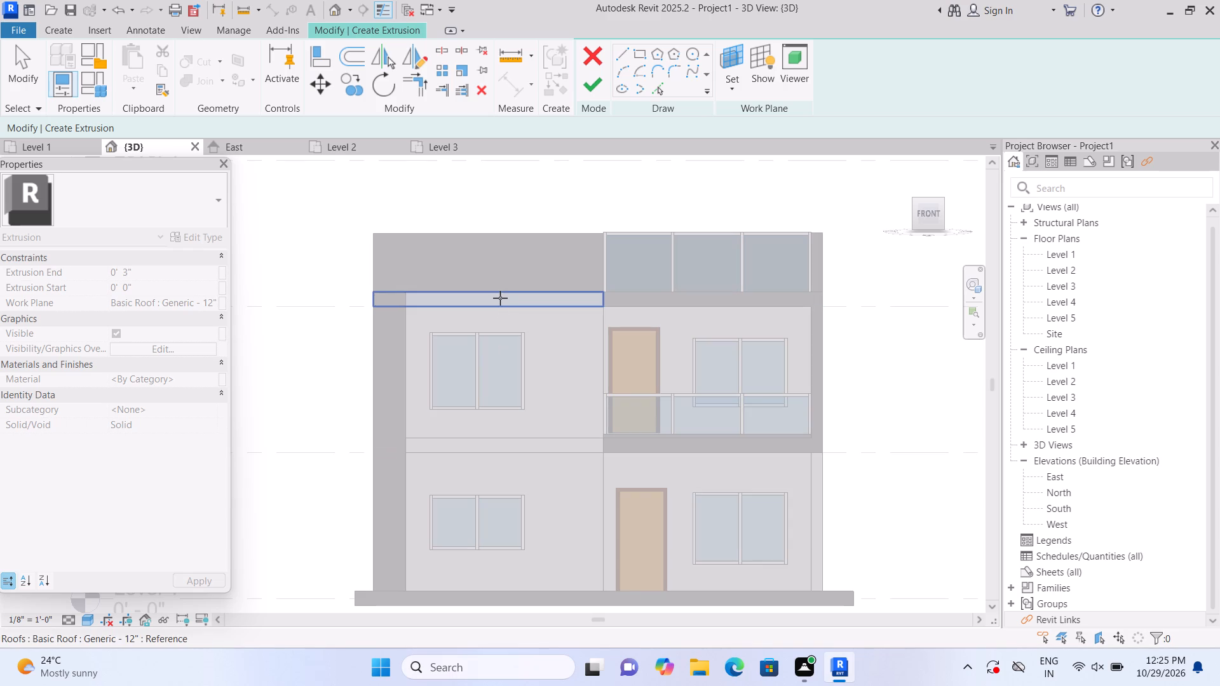
pyautogui.scroll(2, 500, 297)
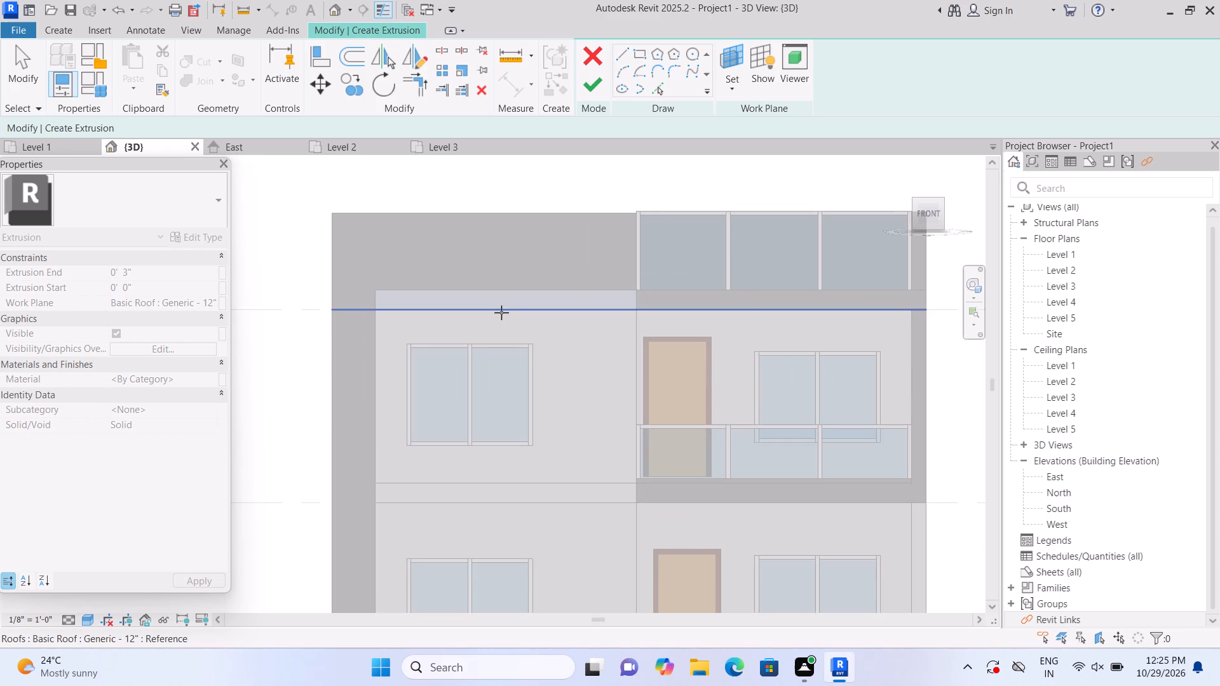
pyautogui.click(508, 302)
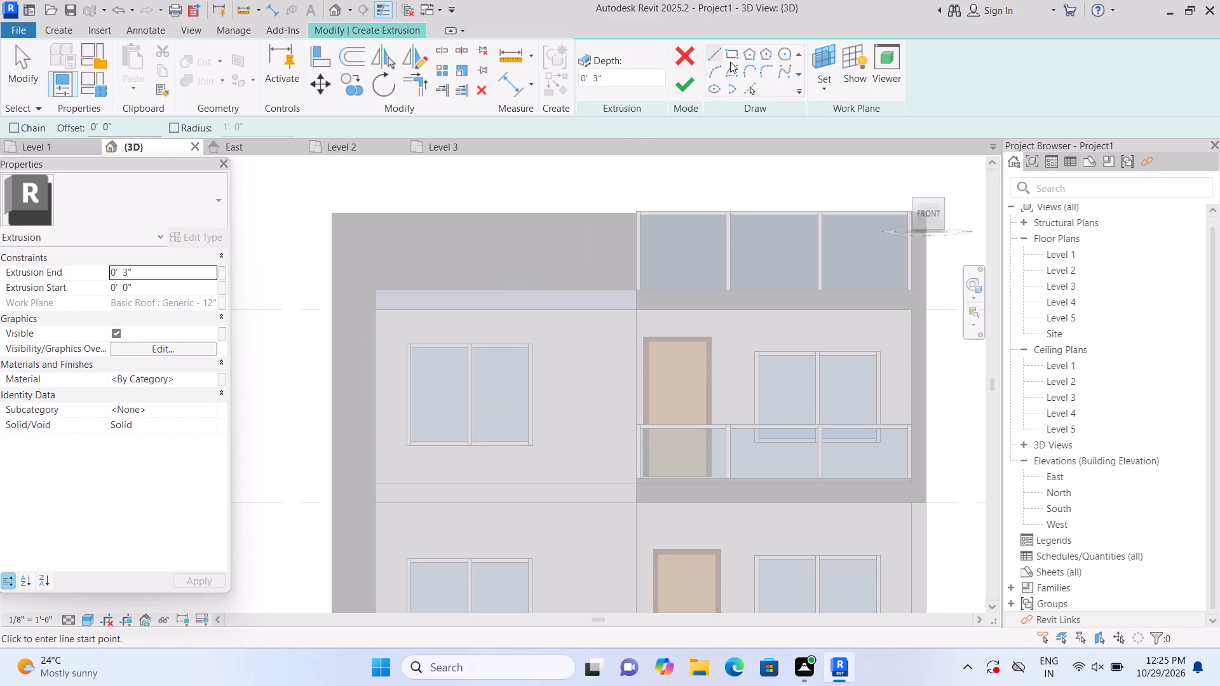
# Sketch a rectangle about 13'-6" by 6" over the upper half of the roof's front edge and finish it as a 3" deep extrusion.
pyautogui.click(733, 52)
pyautogui.click(379, 290)
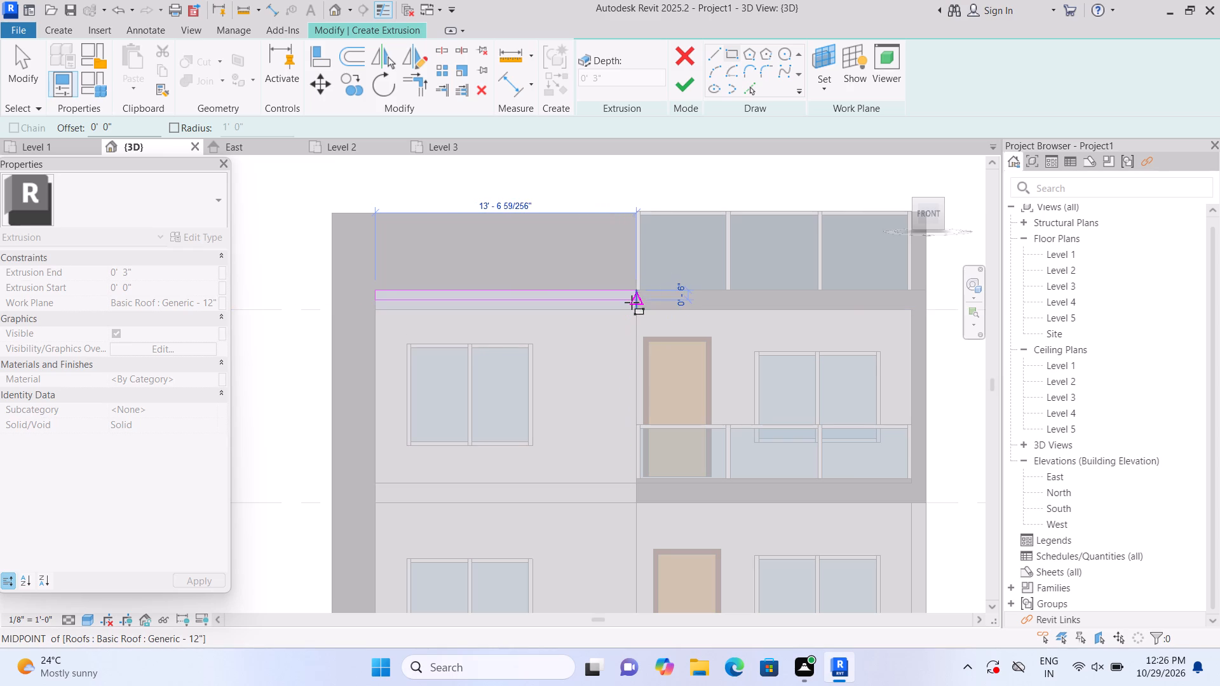
pyautogui.scroll(1, 632, 302)
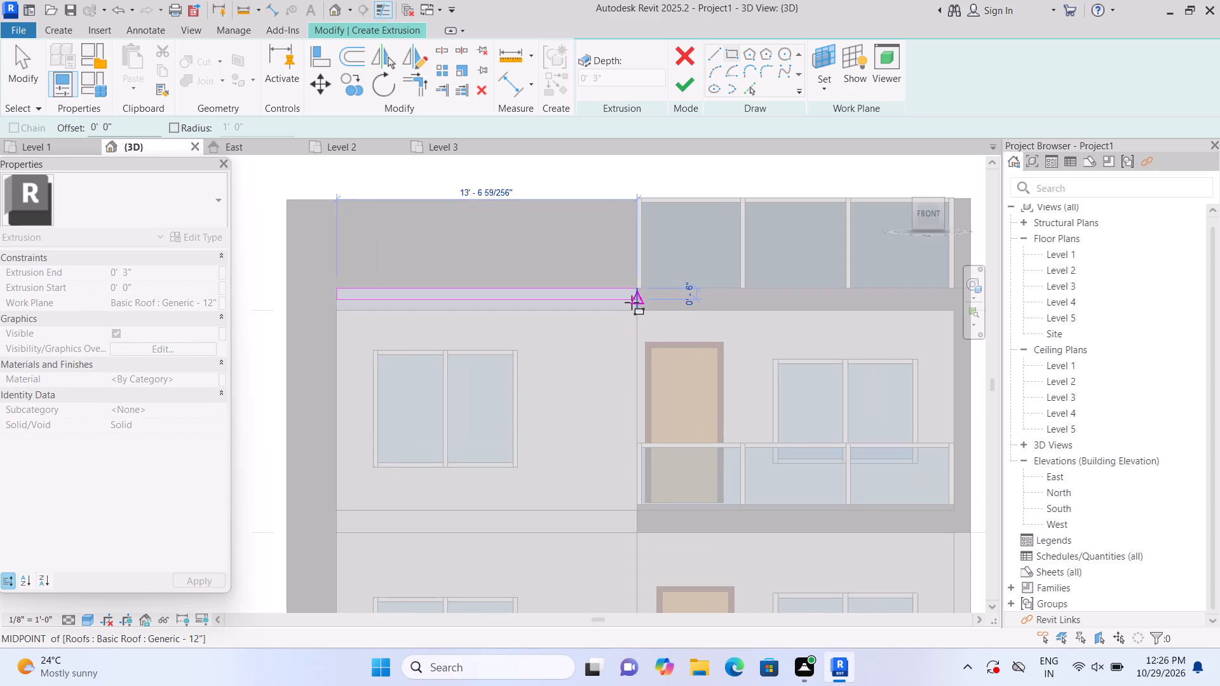
pyautogui.click(632, 302)
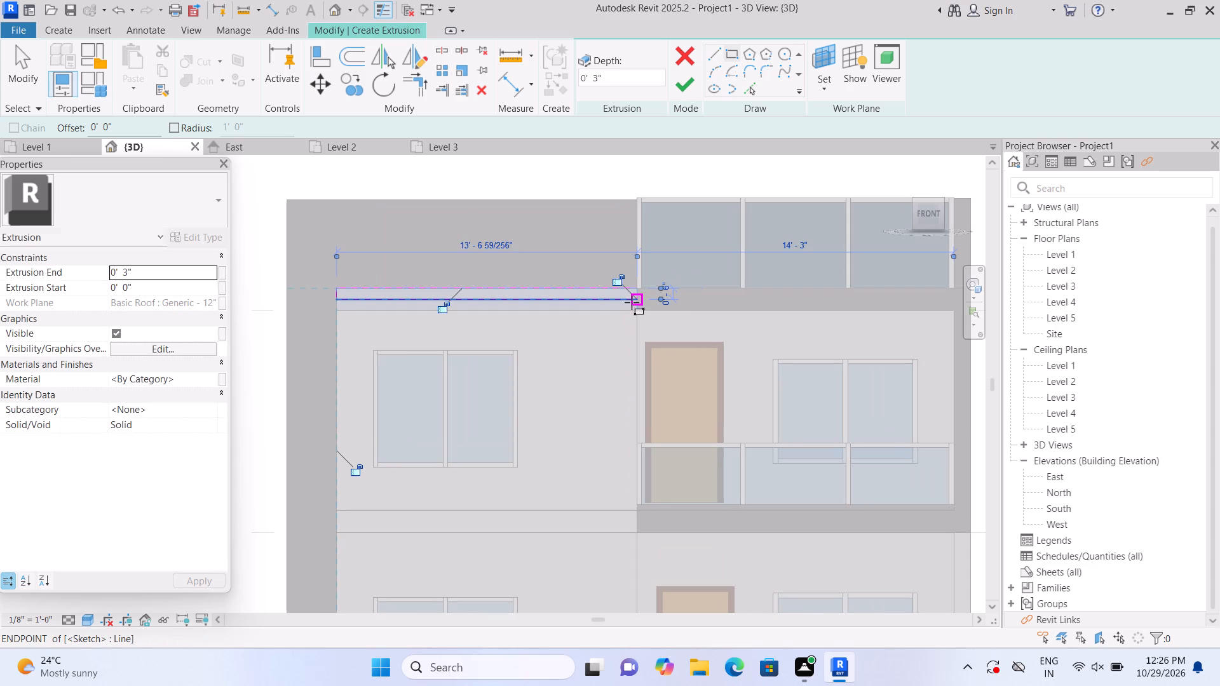
pyautogui.click(684, 94)
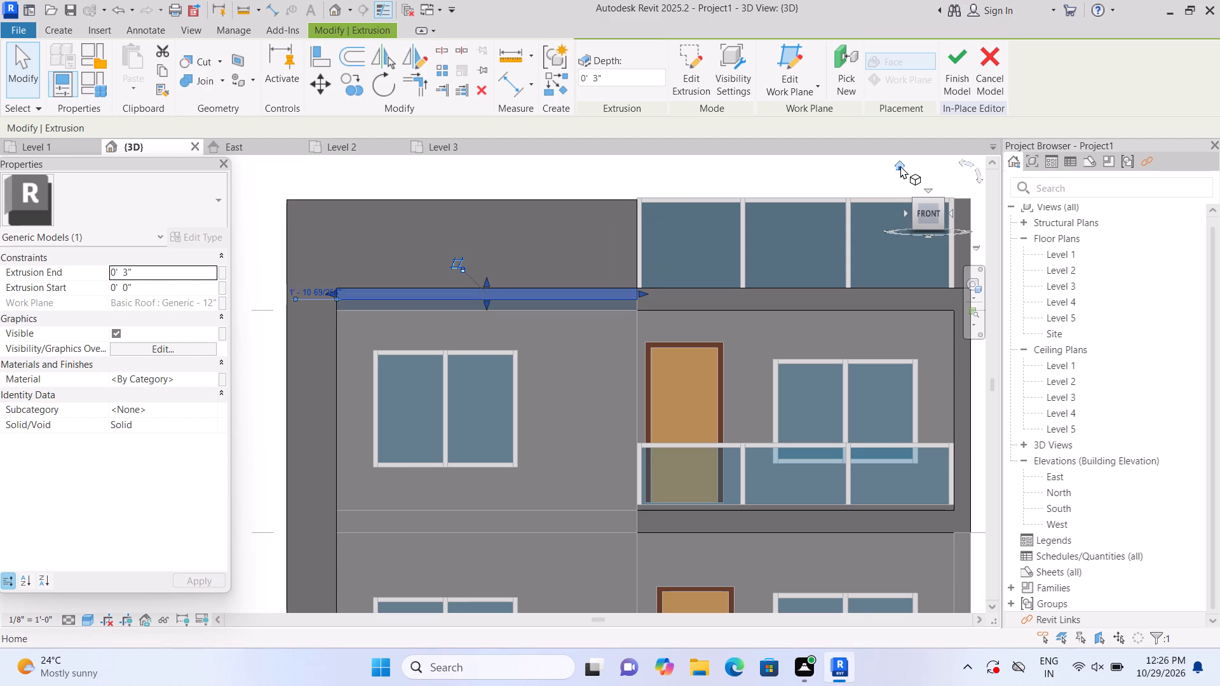
# Examine the new roof-edge extrusion beneath the front parapet from above, from the front and from the balcony side.
pyautogui.click(900, 166)
pyautogui.scroll(15, 339, 387)
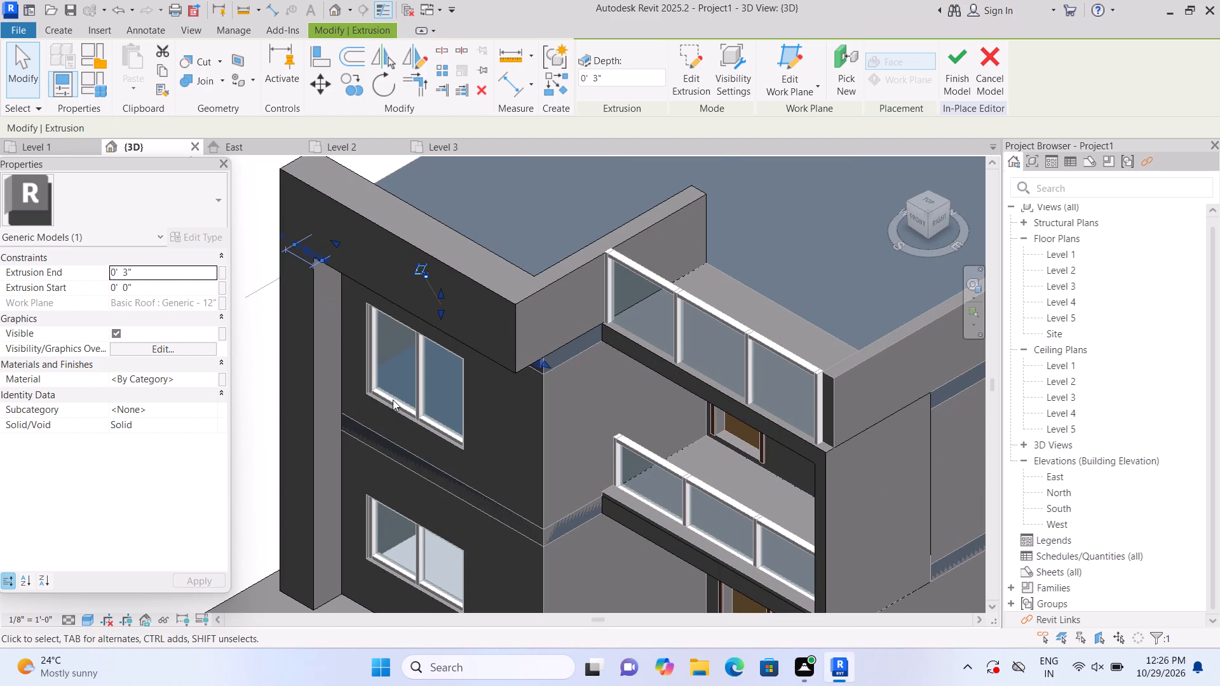
pyautogui.scroll(1, 442, 481)
pyautogui.keyDown('shift'); pyautogui.moveTo(442, 479); pyautogui.dragTo(440, 445, button='middle'); pyautogui.keyUp('shift')
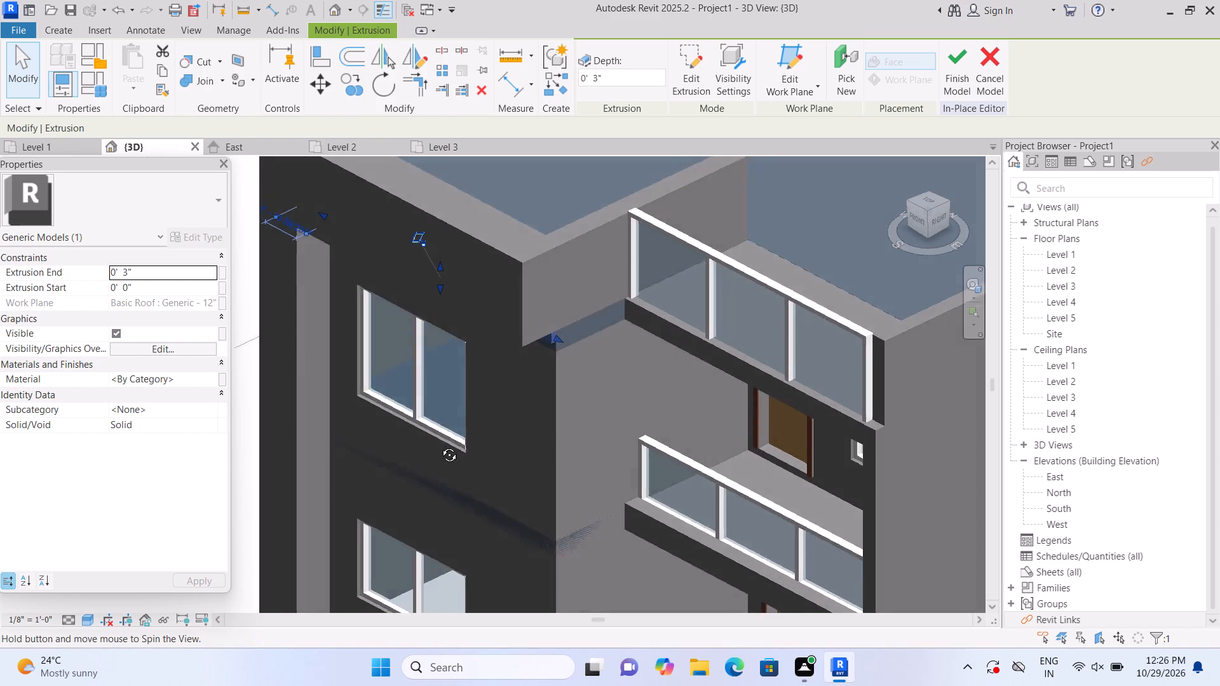
pyautogui.keyDown('shift'); pyautogui.moveTo(440, 445); pyautogui.dragTo(477, 293, button='middle'); pyautogui.keyUp('shift')
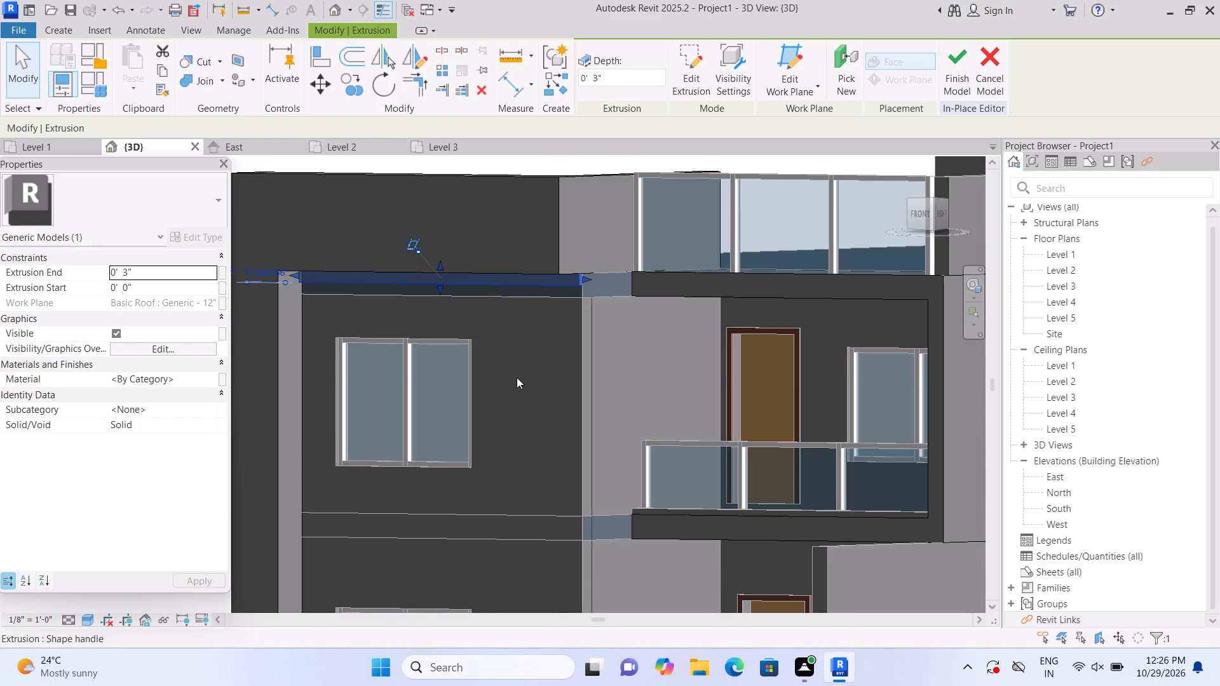
pyautogui.keyDown('shift'); pyautogui.moveTo(520, 382); pyautogui.dragTo(499, 458, button='middle'); pyautogui.keyUp('shift')
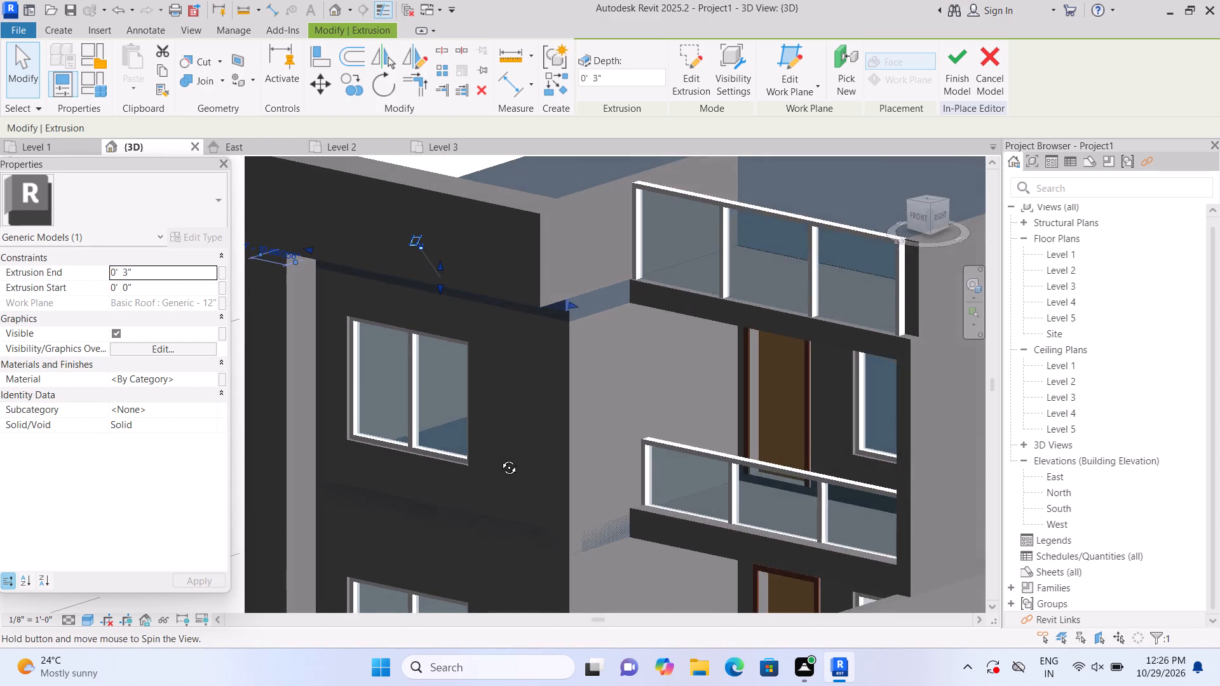
pyautogui.keyDown('shift'); pyautogui.moveTo(499, 458); pyautogui.dragTo(424, 317, button='middle'); pyautogui.keyUp('shift')
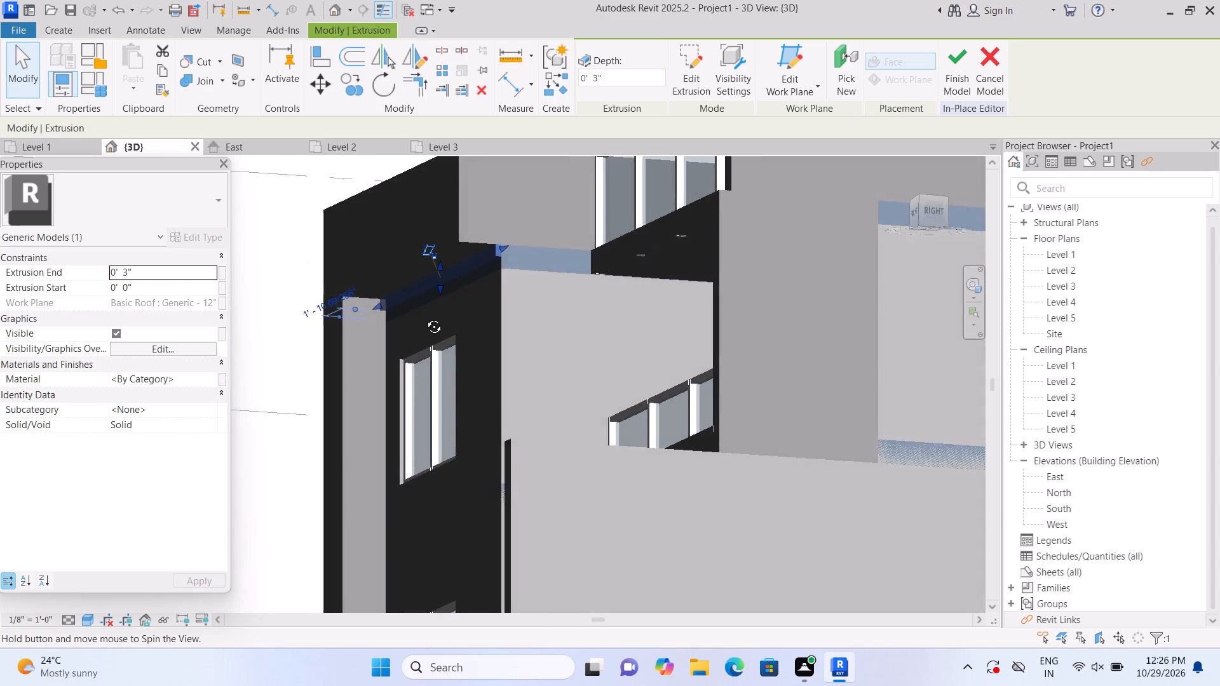
pyautogui.keyDown('shift'); pyautogui.moveTo(424, 317); pyautogui.dragTo(506, 388, button='middle'); pyautogui.keyUp('shift')
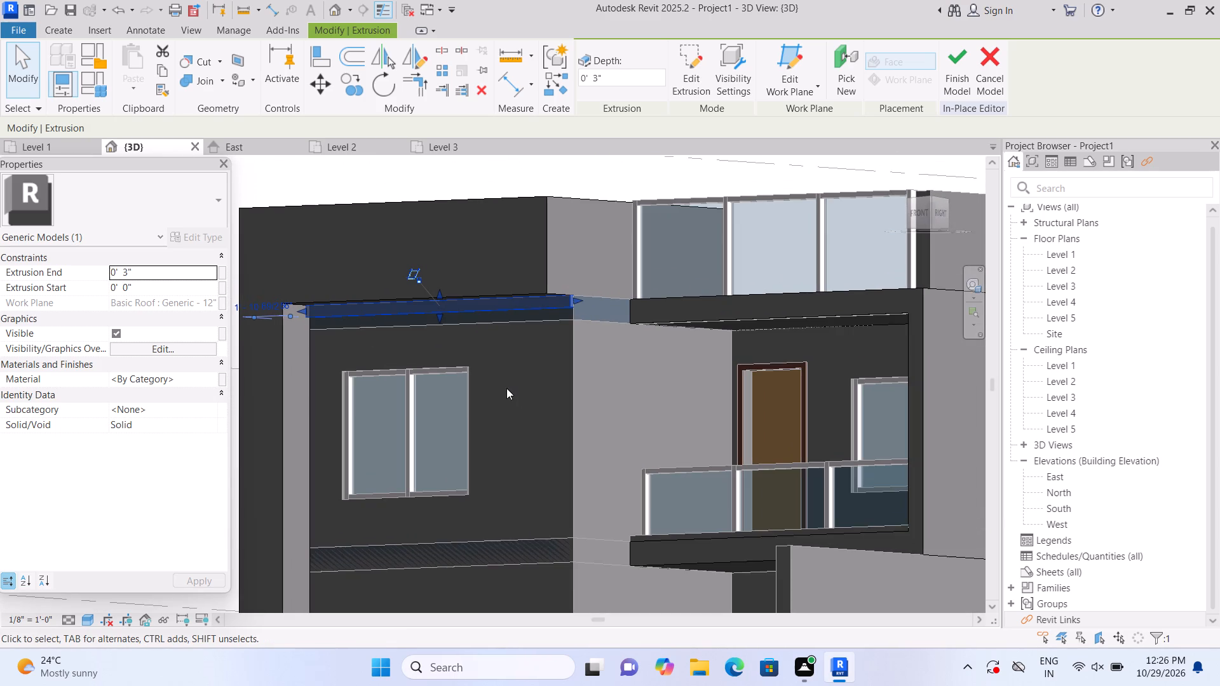
pyautogui.keyDown('shift'); pyautogui.moveTo(524, 406); pyautogui.dragTo(513, 446, button='middle'); pyautogui.keyUp('shift')
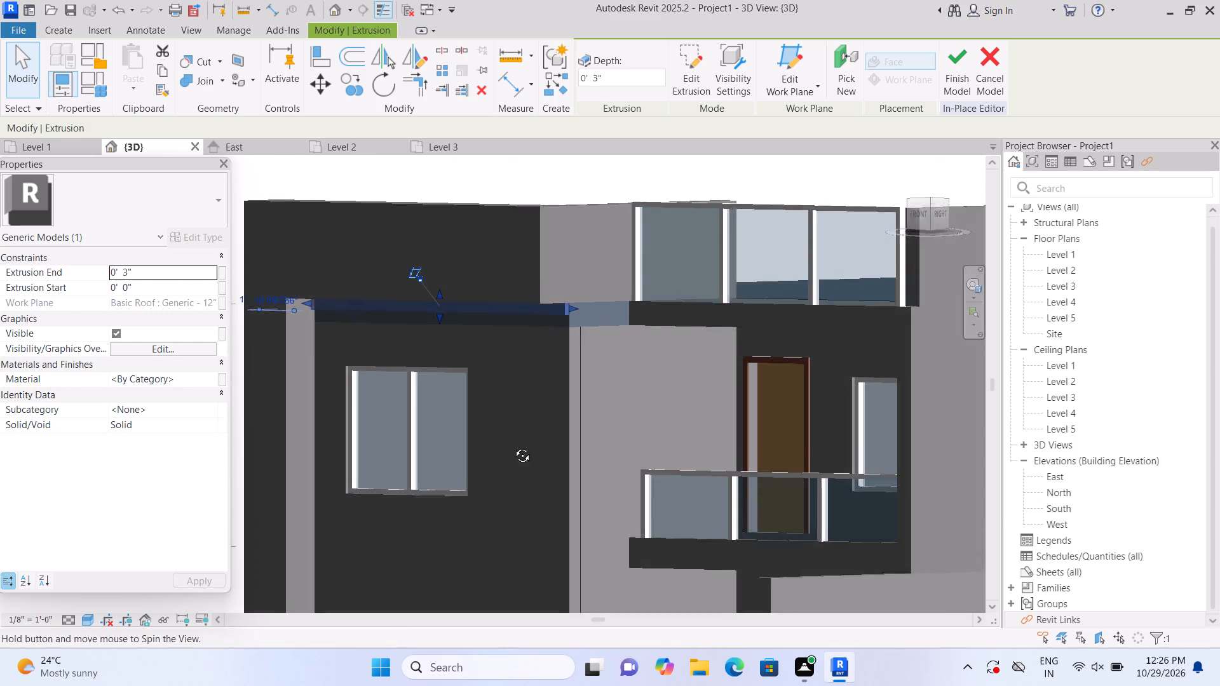
pyautogui.keyDown('shift'); pyautogui.moveTo(513, 446); pyautogui.dragTo(415, 369, button='middle'); pyautogui.keyUp('shift')
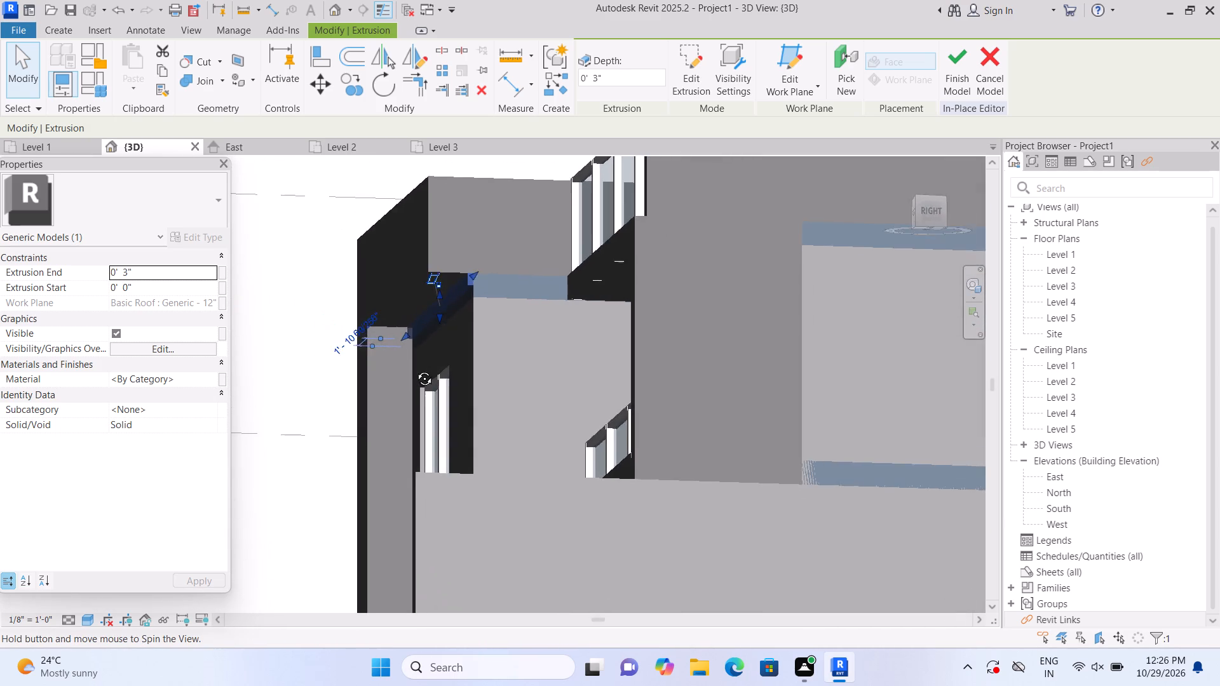
pyautogui.keyDown('shift'); pyautogui.moveTo(415, 369); pyautogui.dragTo(463, 335, button='middle'); pyautogui.keyUp('shift')
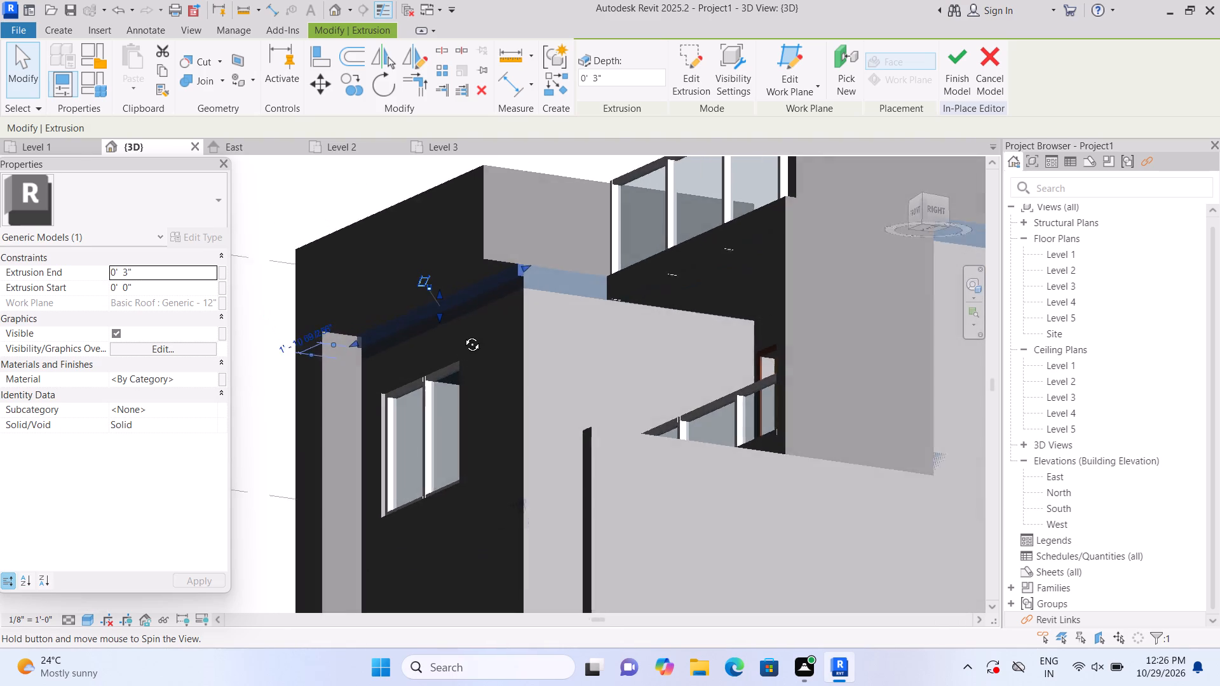
pyautogui.keyDown('shift'); pyautogui.moveTo(463, 335); pyautogui.dragTo(508, 463, button='middle'); pyautogui.keyUp('shift')
# Pull the roof-edge extrusion's front face outward as a projecting ledge with its shape handle, first to about 2' 3" and then slightly further.
pyautogui.scroll(2, 464, 346)
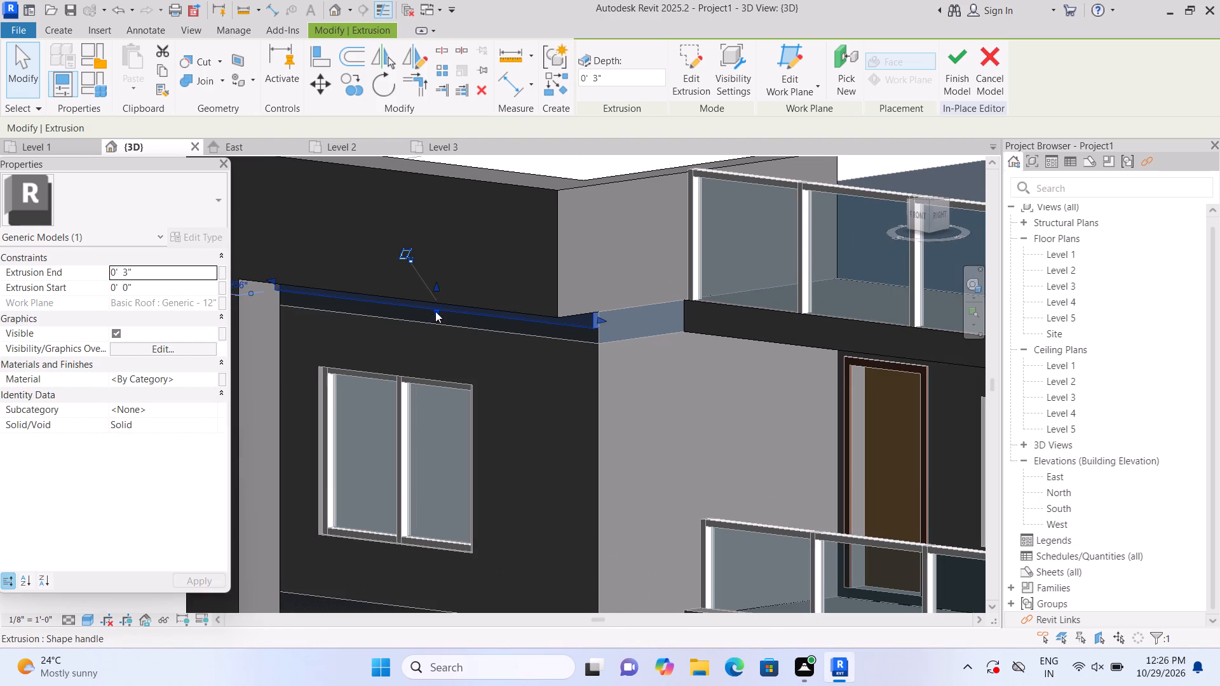
pyautogui.moveTo(435, 311); pyautogui.dragTo(425, 309)
pyautogui.moveTo(429, 299); pyautogui.dragTo(418, 300)
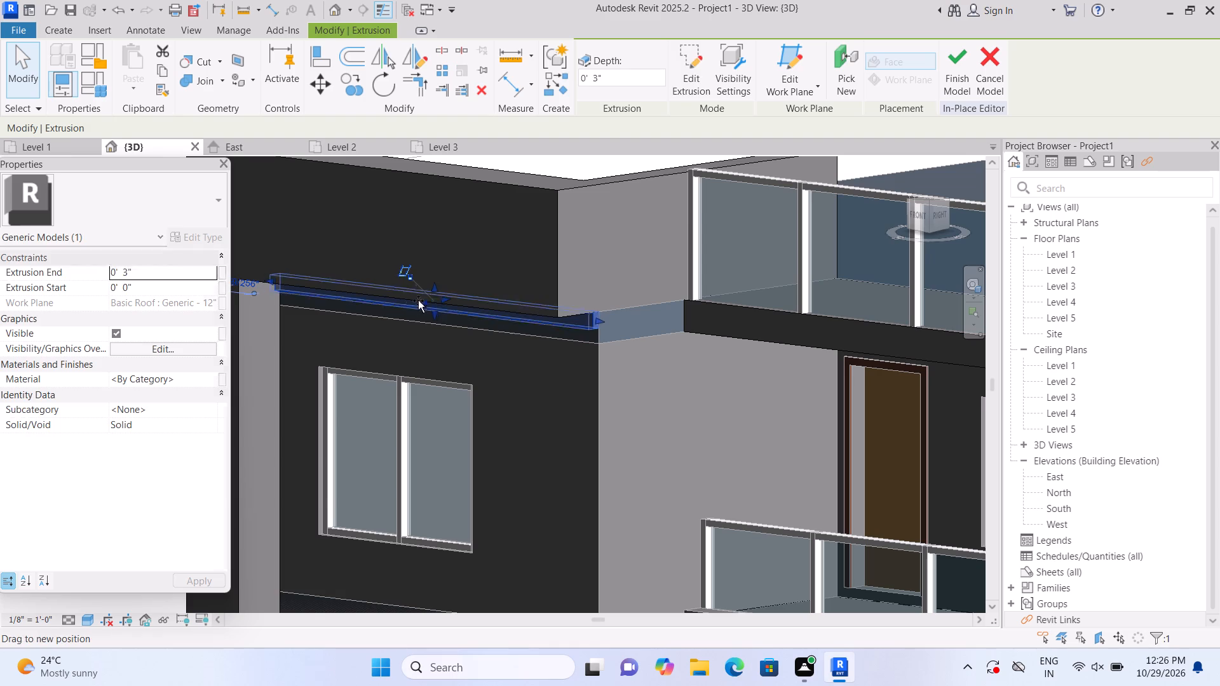
pyautogui.moveTo(418, 300); pyautogui.dragTo(391, 311)
pyautogui.scroll(-2, 392, 311)
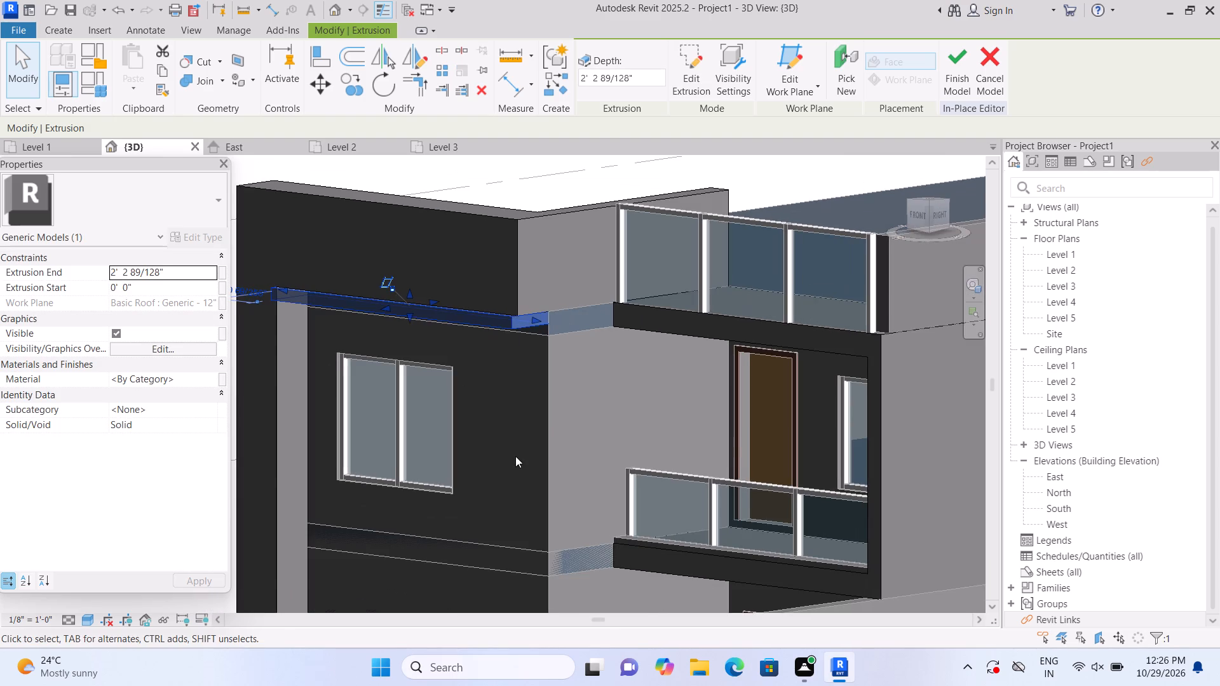
pyautogui.moveTo(525, 454); pyautogui.dragTo(585, 360, button='middle')
pyautogui.moveTo(447, 213); pyautogui.dragTo(434, 221)
pyautogui.click(260, 313)
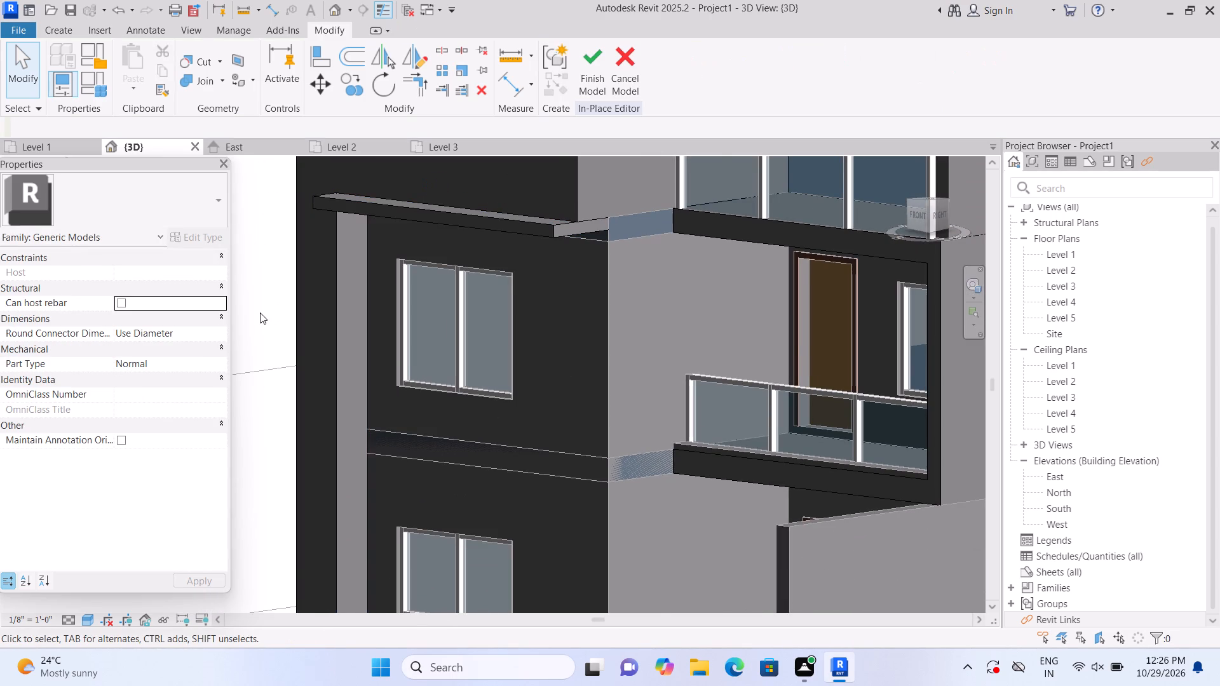
pyautogui.scroll(-2, 262, 314)
pyautogui.moveTo(275, 329); pyautogui.dragTo(351, 345, button='middle')
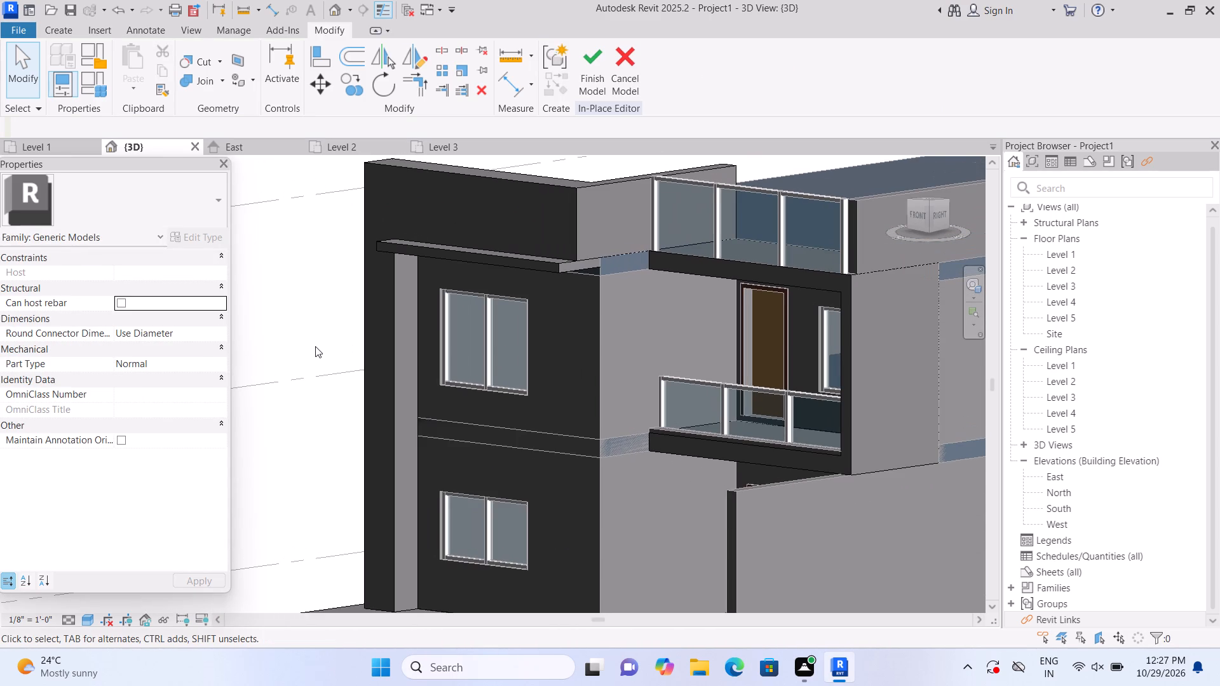
pyautogui.scroll(1, 315, 346)
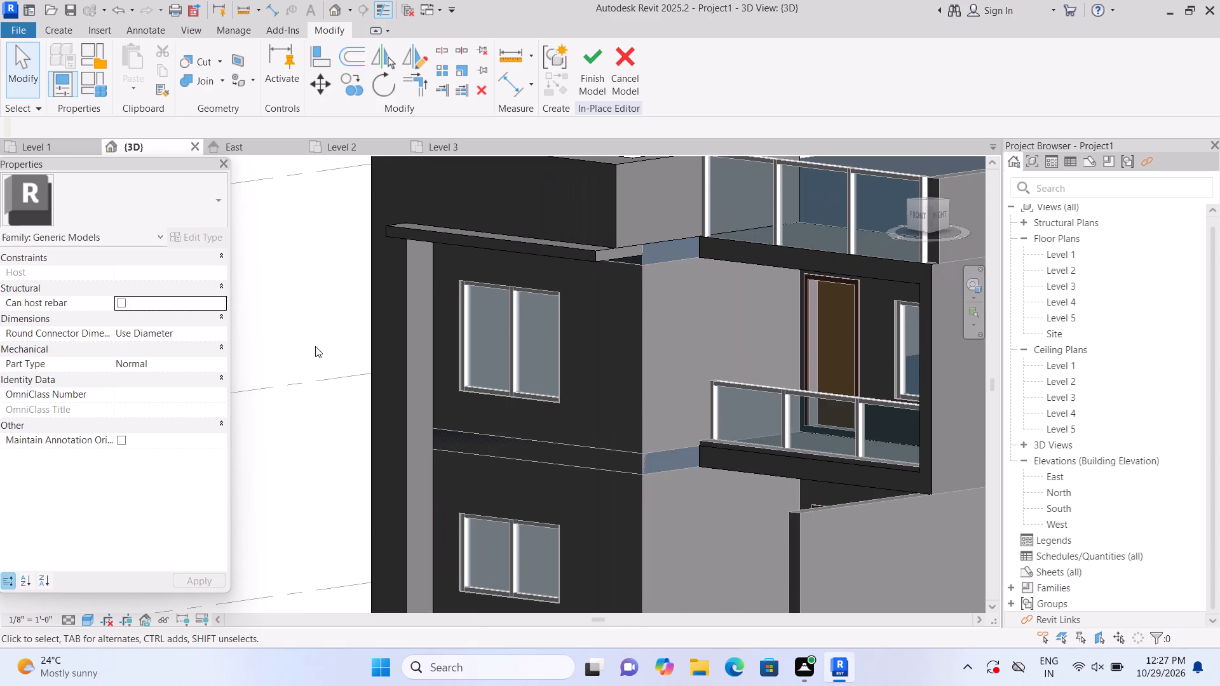
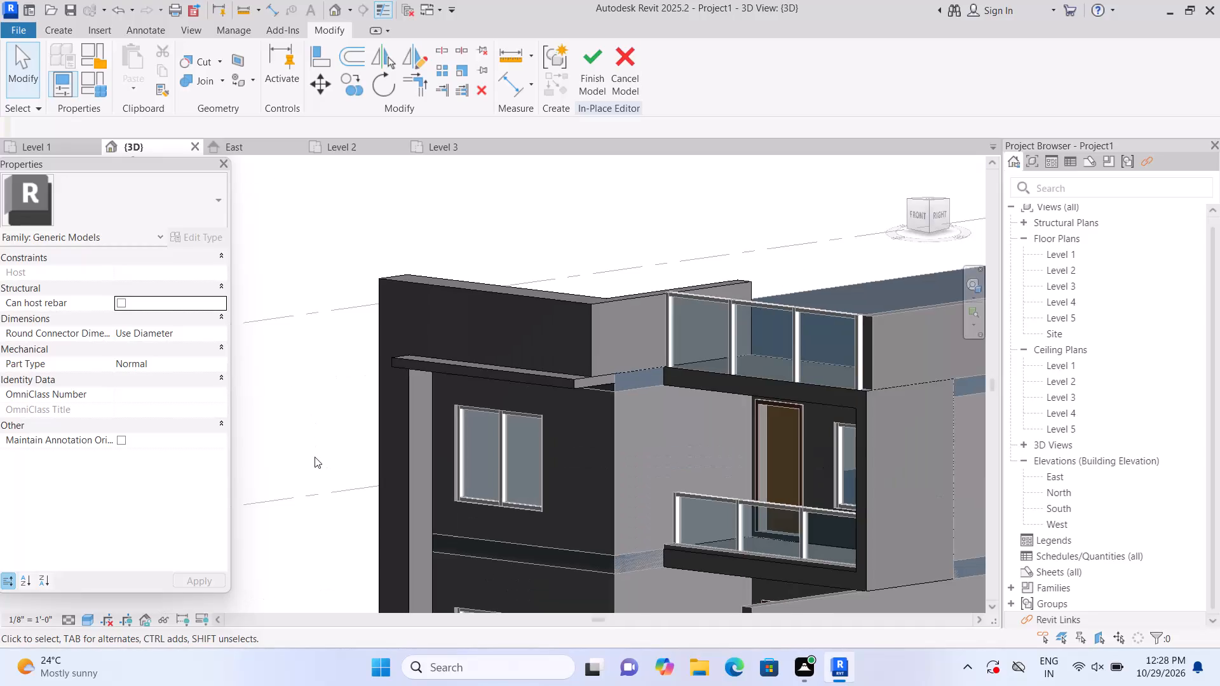
# Pull the front face of the projecting ledge below the front parapet further outward, to an extrusion depth of about 3' 10".
pyautogui.moveTo(315, 457); pyautogui.dragTo(312, 338, button='middle')
pyautogui.moveTo(311, 338); pyautogui.dragTo(312, 380, button='middle')
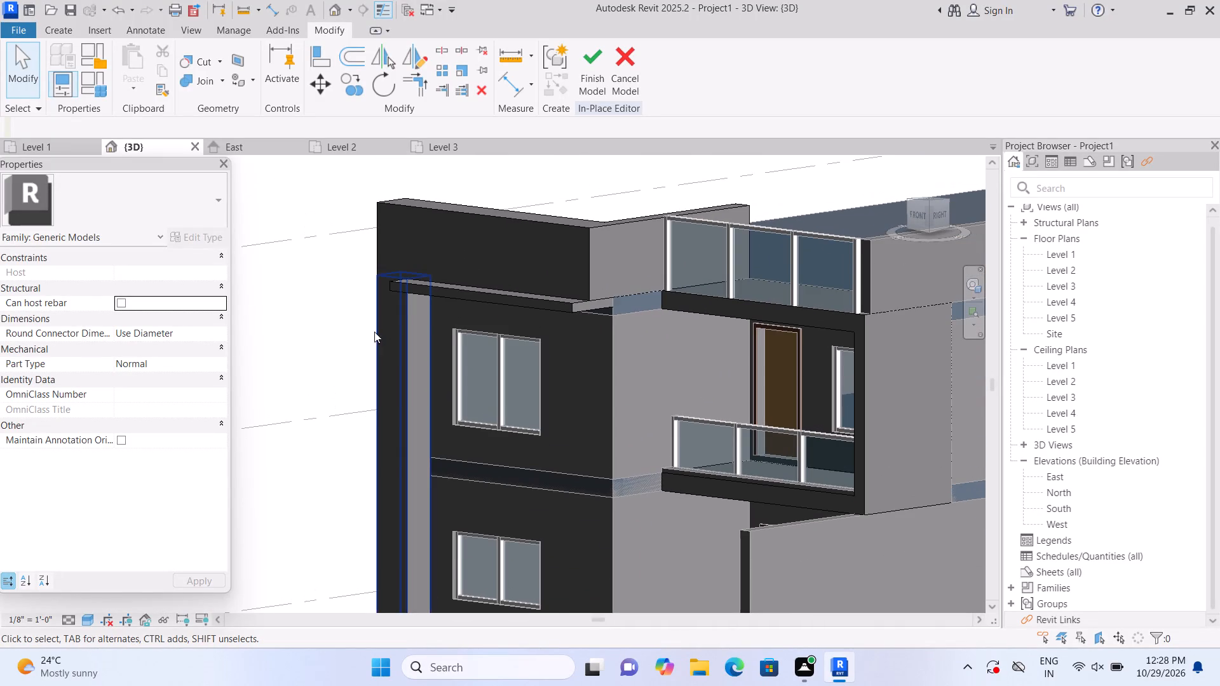
pyautogui.scroll(1, 416, 306)
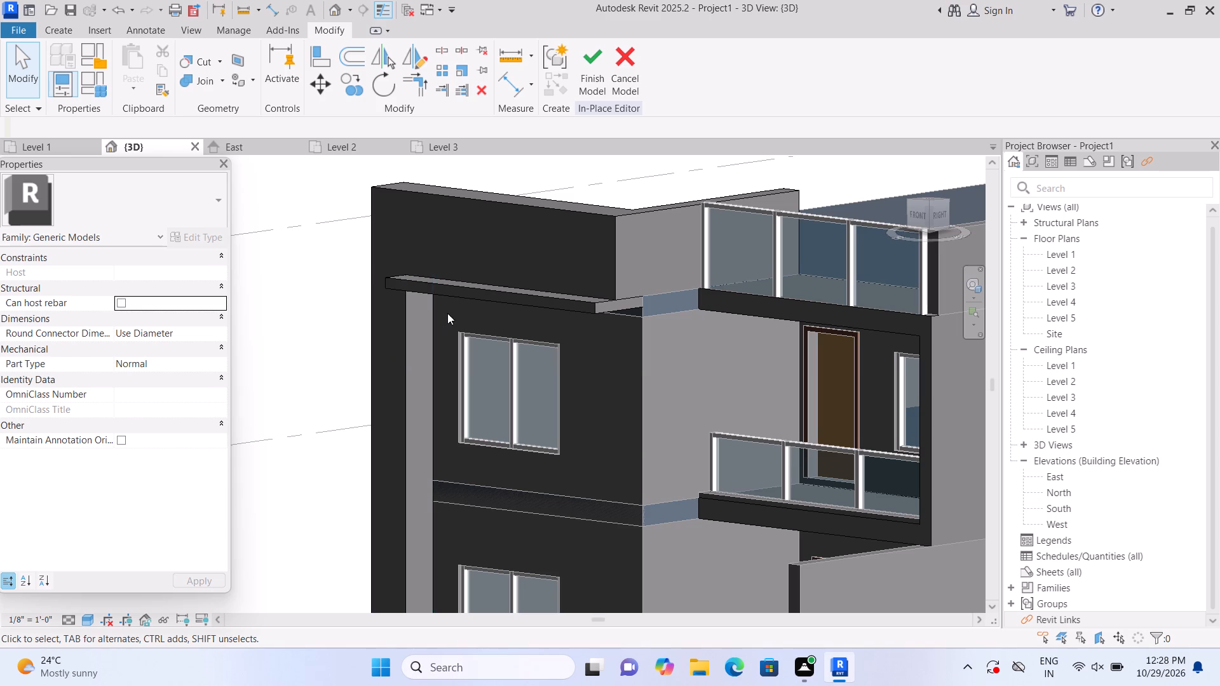
pyautogui.click(466, 296)
pyautogui.scroll(2, 466, 296)
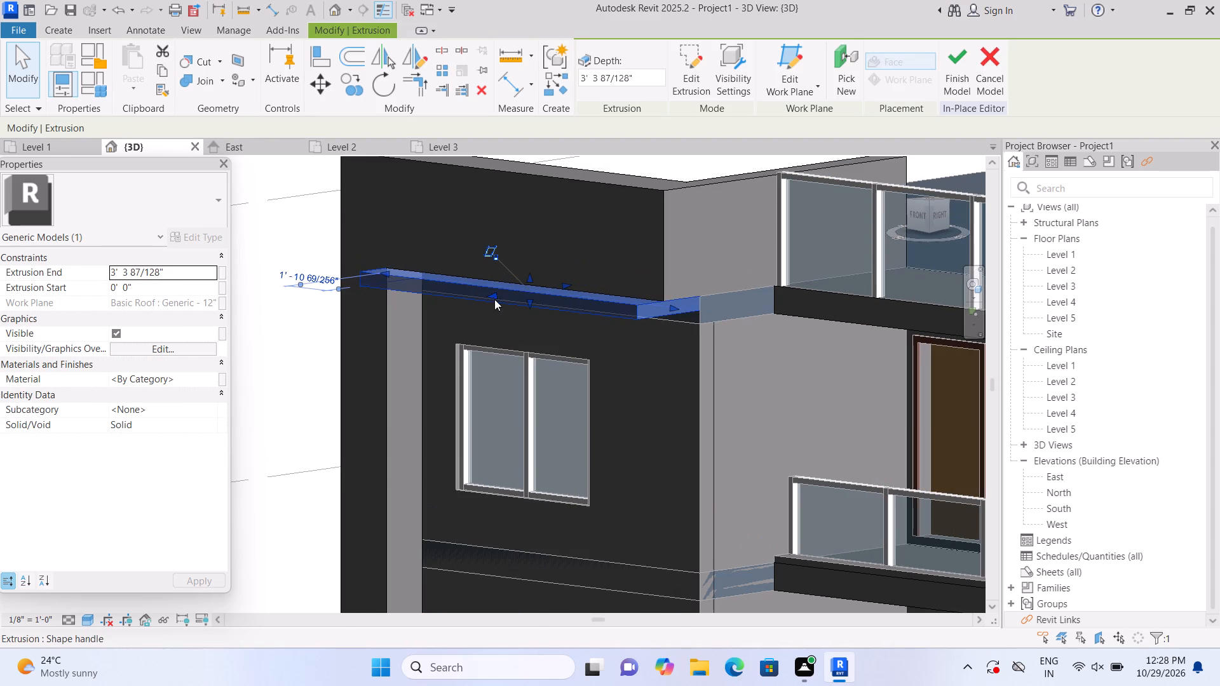
pyautogui.click(491, 293)
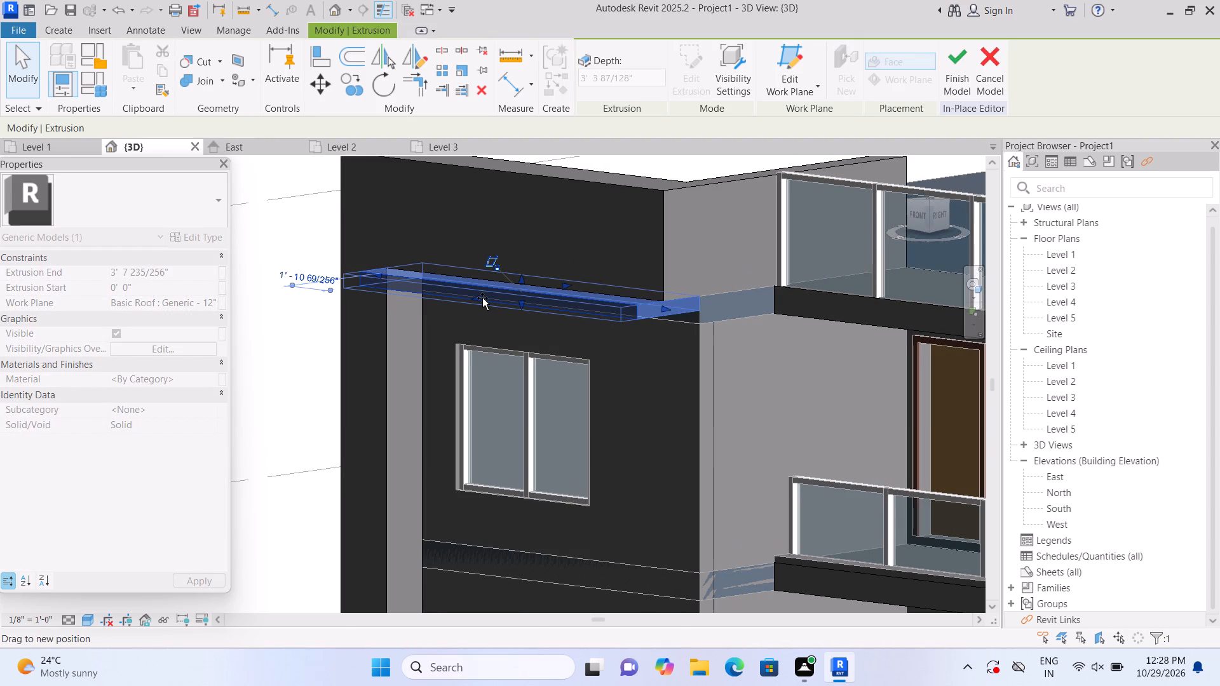
pyautogui.click(488, 293)
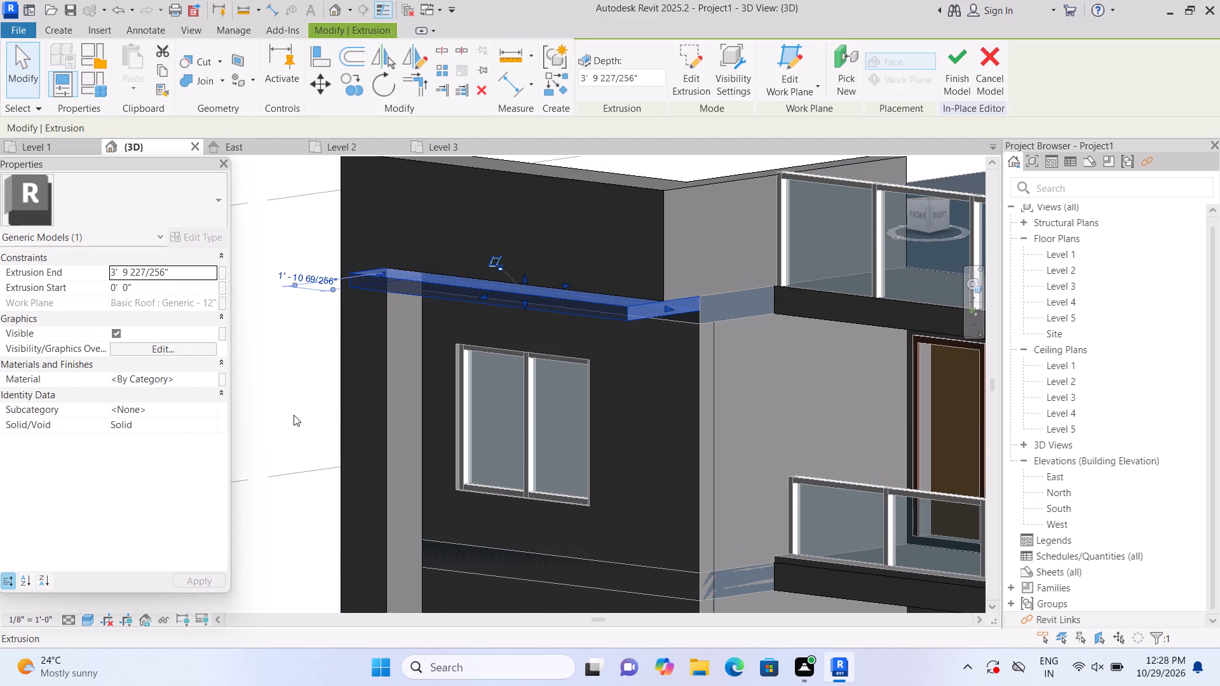
pyautogui.click(294, 415)
# Examine the deepened ledge and the facade from the balcony-side corner and straight from the front.
pyautogui.scroll(-2, 294, 414)
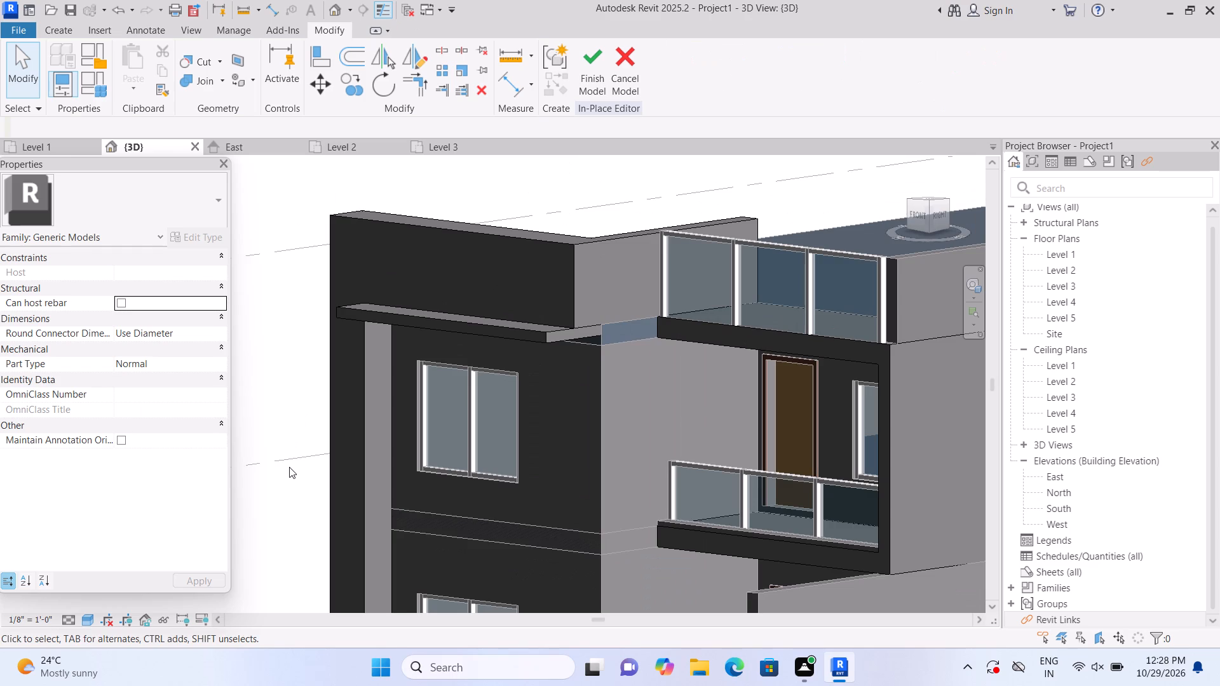
pyautogui.moveTo(289, 467); pyautogui.dragTo(318, 372, button='middle')
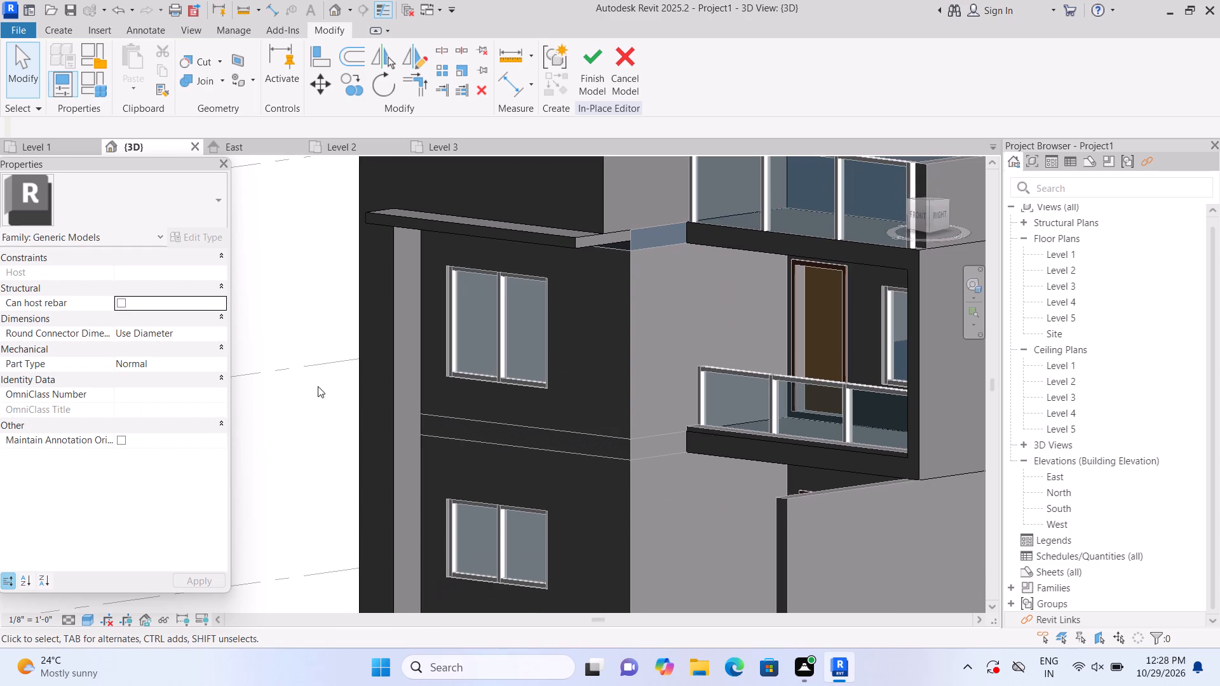
pyautogui.scroll(-2, 320, 477)
pyautogui.moveTo(300, 508); pyautogui.dragTo(297, 419, button='middle')
pyautogui.moveTo(297, 419); pyautogui.dragTo(313, 454, button='middle')
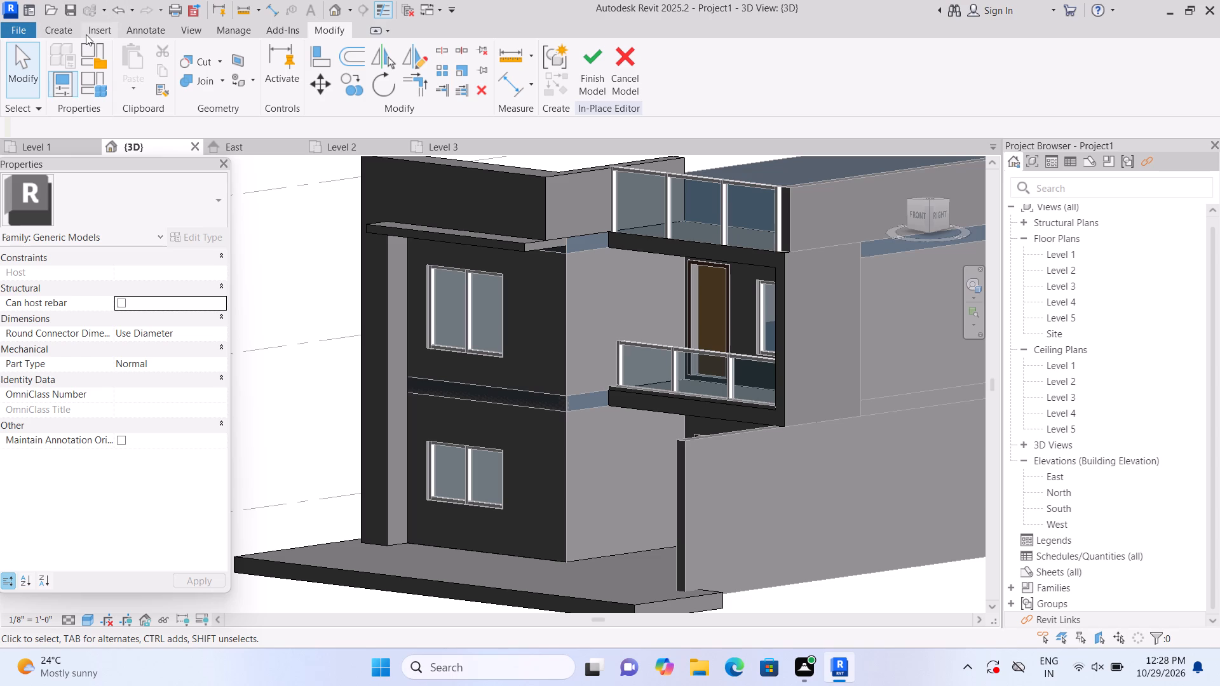
pyautogui.click(916, 213)
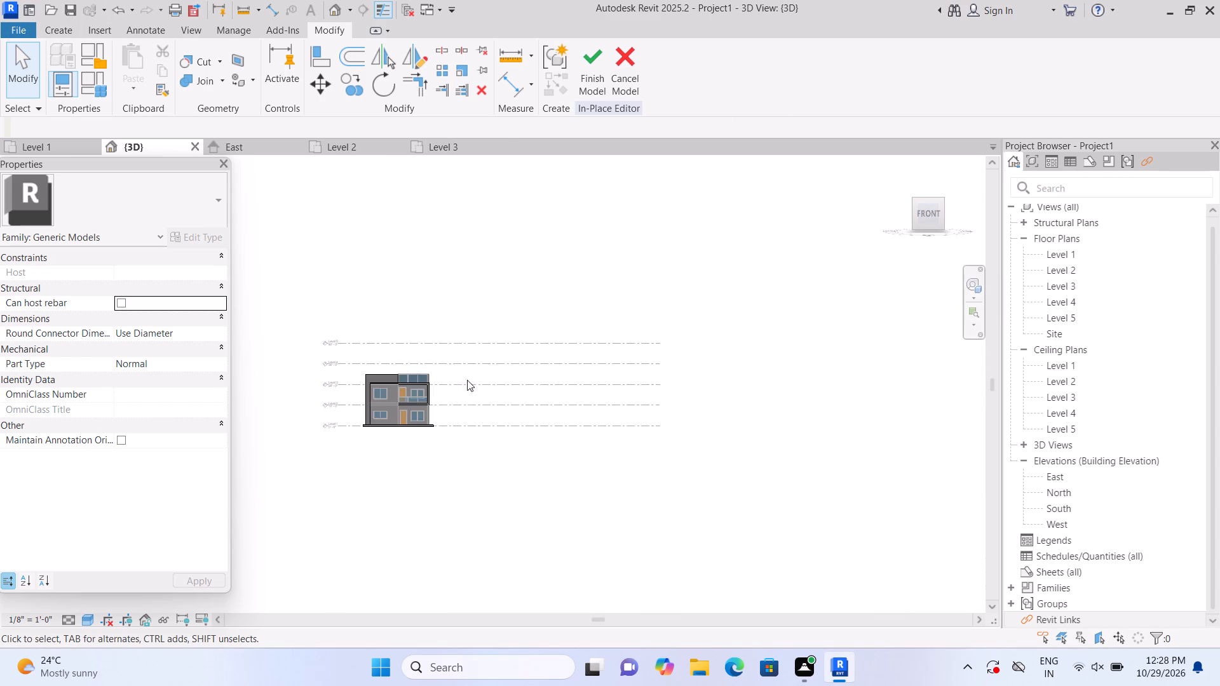
pyautogui.scroll(11, 400, 413)
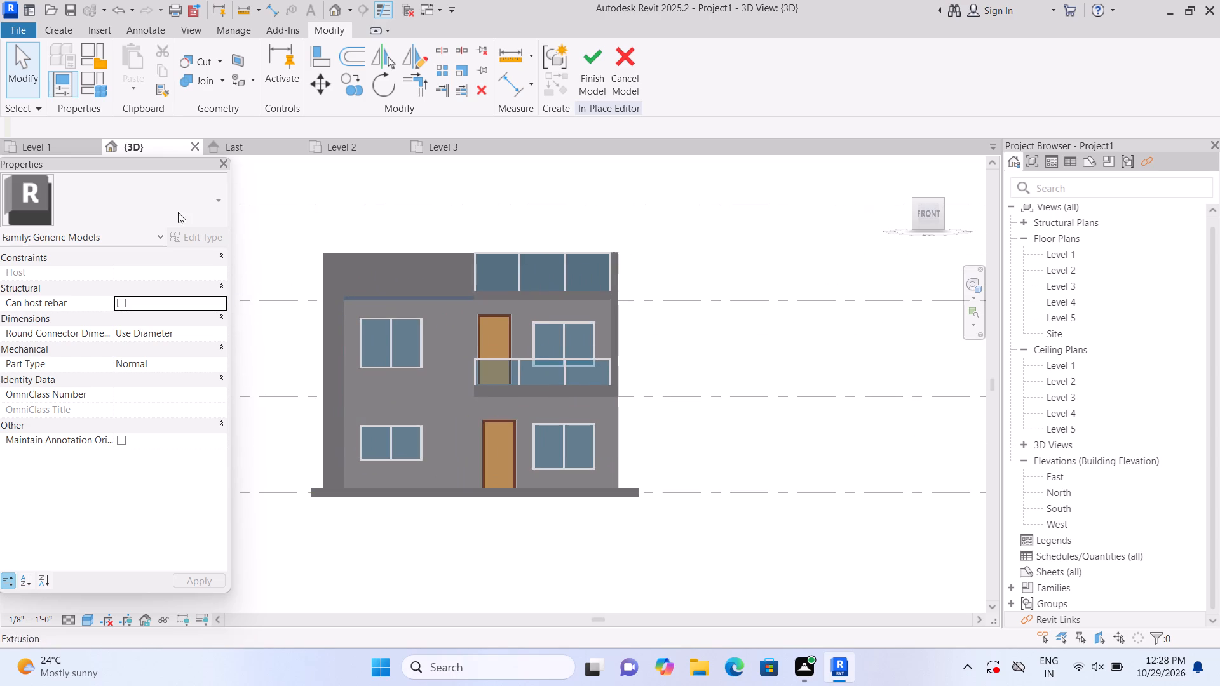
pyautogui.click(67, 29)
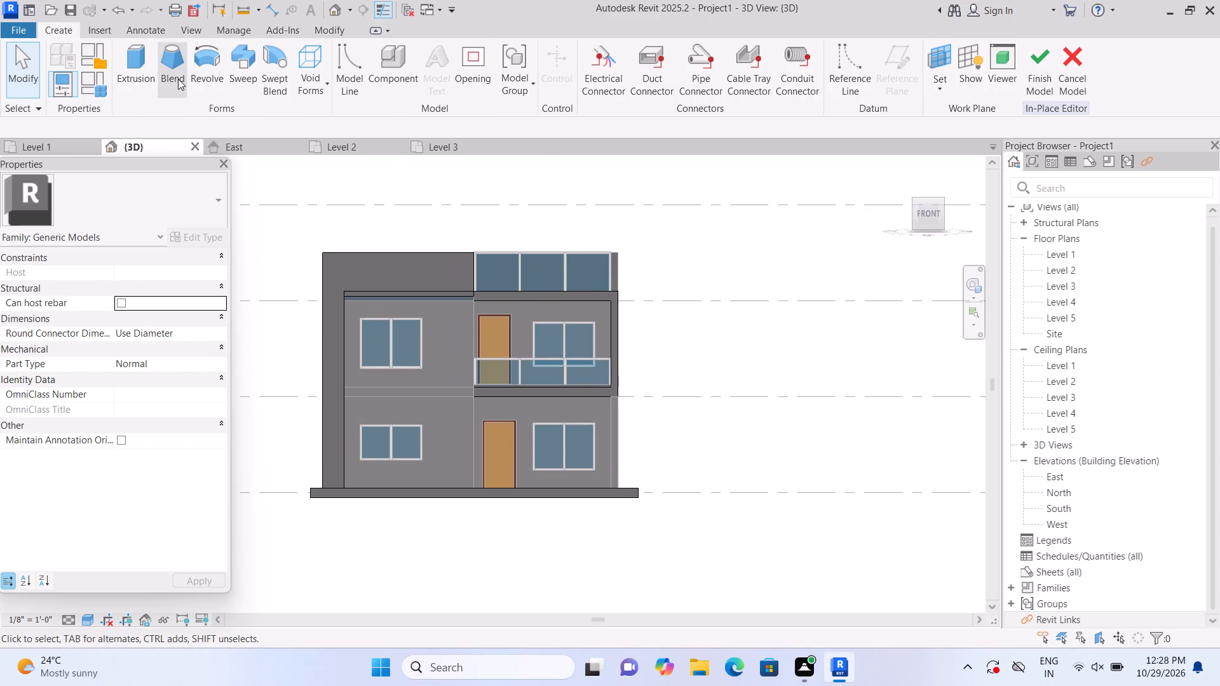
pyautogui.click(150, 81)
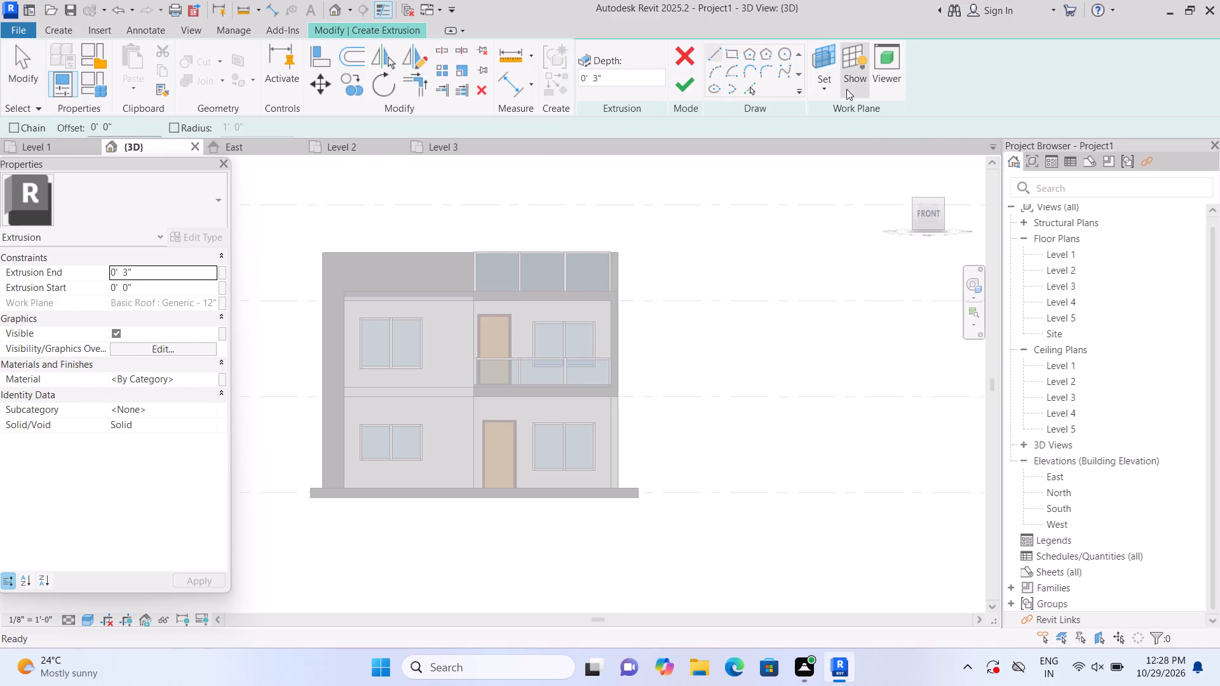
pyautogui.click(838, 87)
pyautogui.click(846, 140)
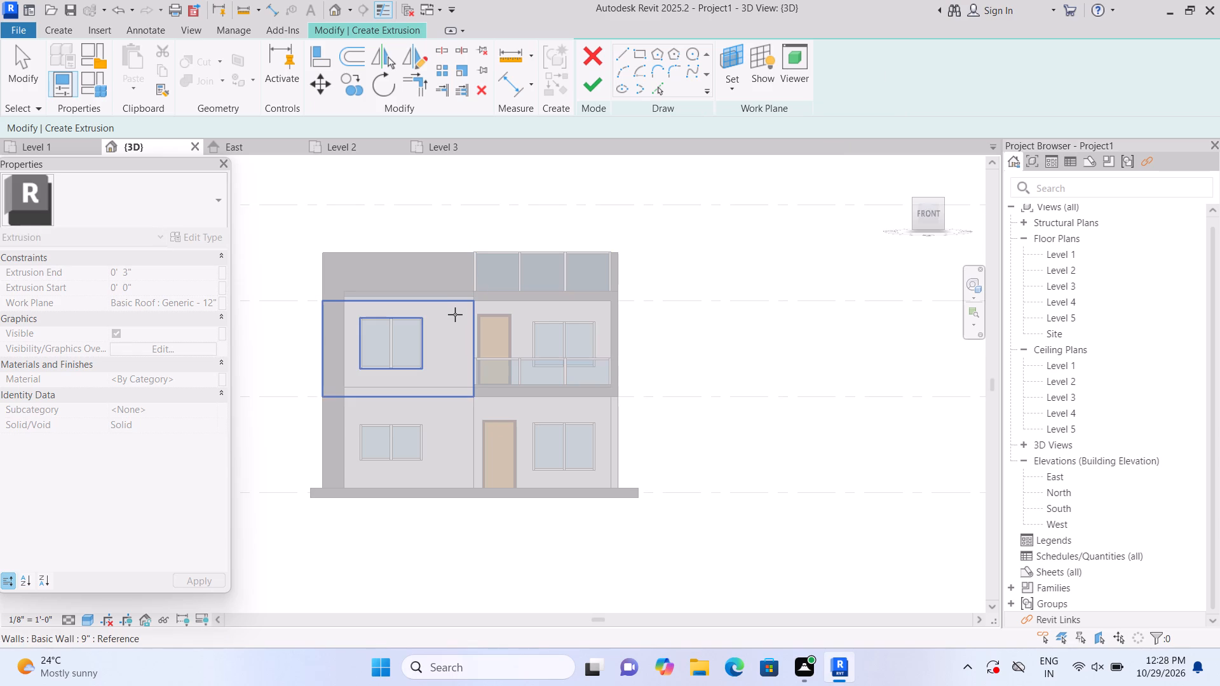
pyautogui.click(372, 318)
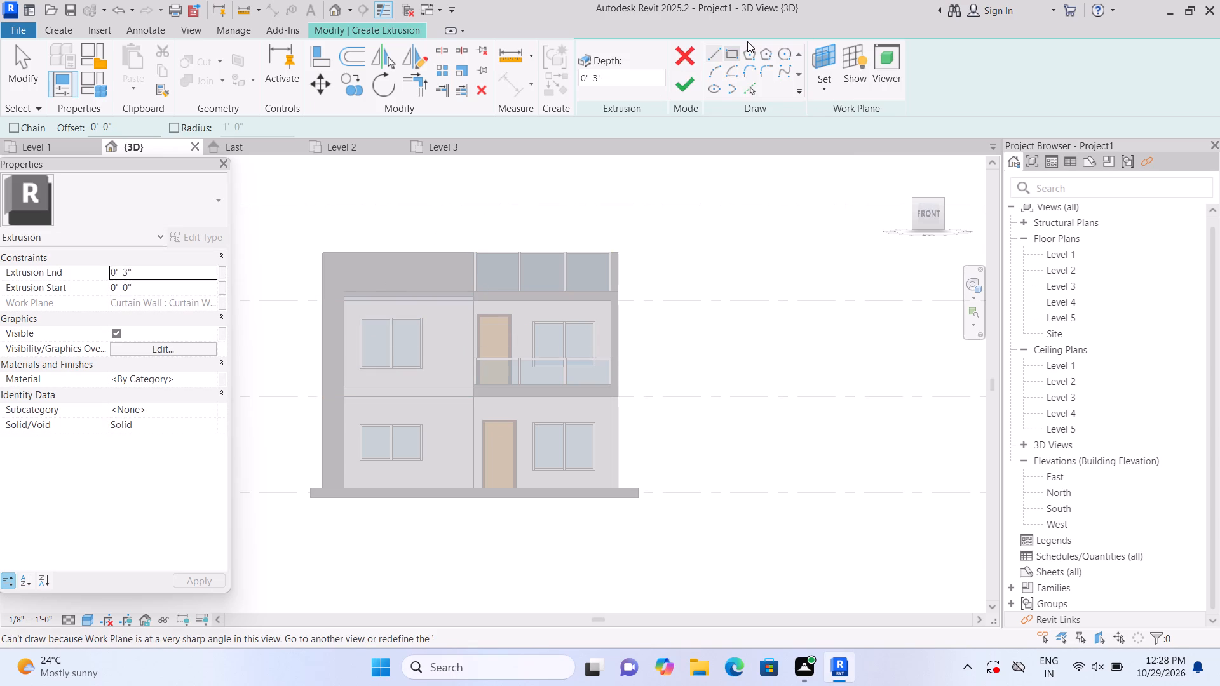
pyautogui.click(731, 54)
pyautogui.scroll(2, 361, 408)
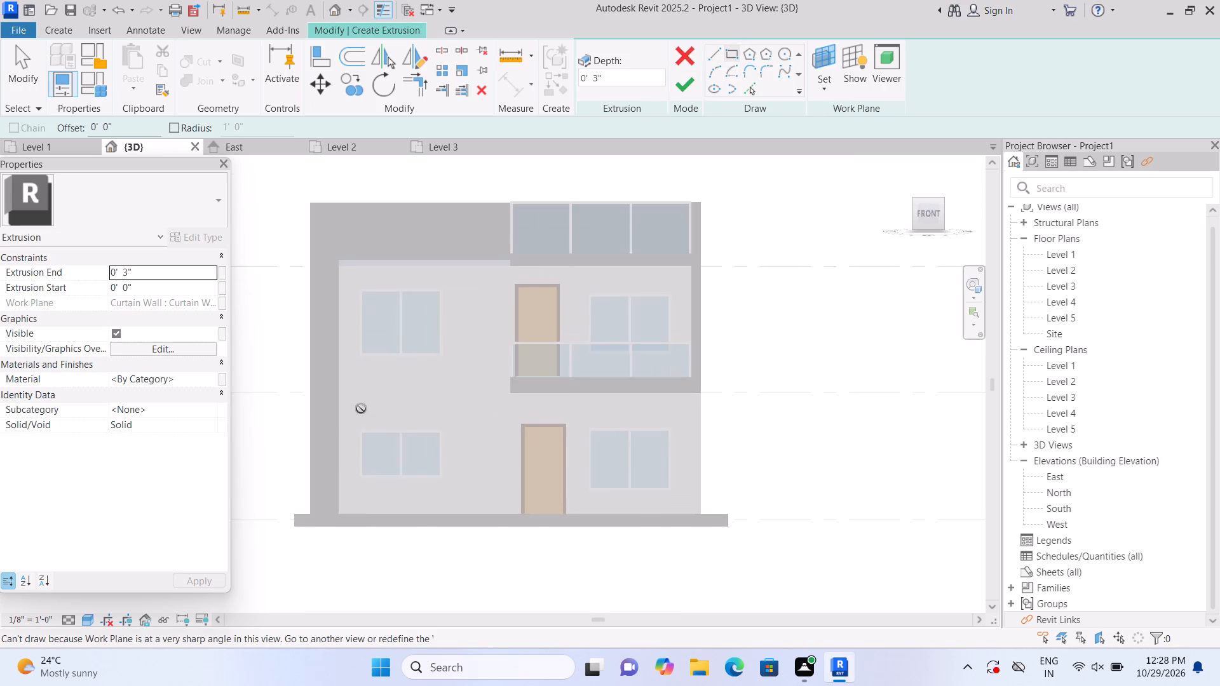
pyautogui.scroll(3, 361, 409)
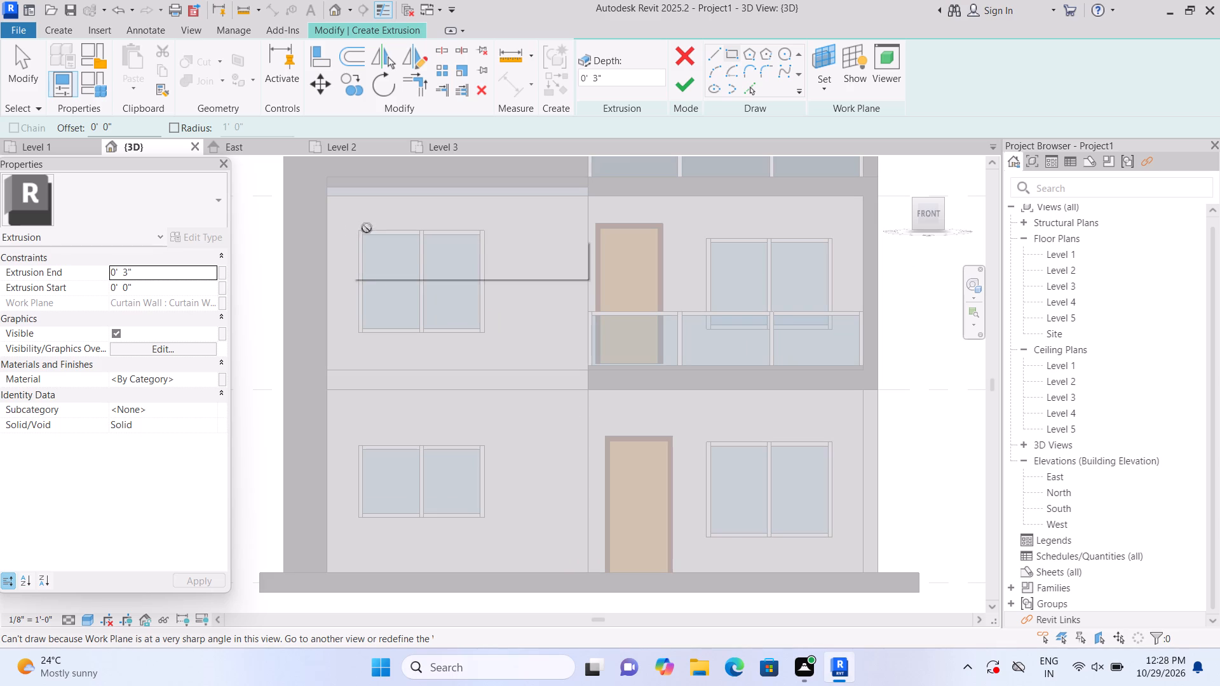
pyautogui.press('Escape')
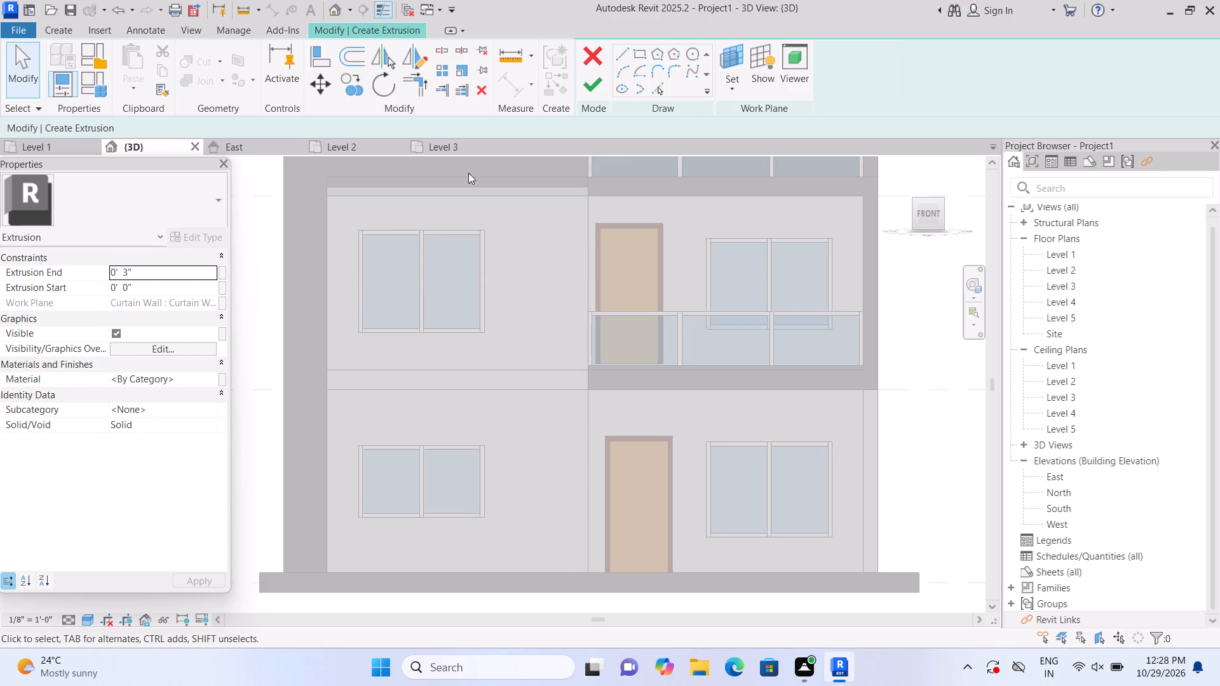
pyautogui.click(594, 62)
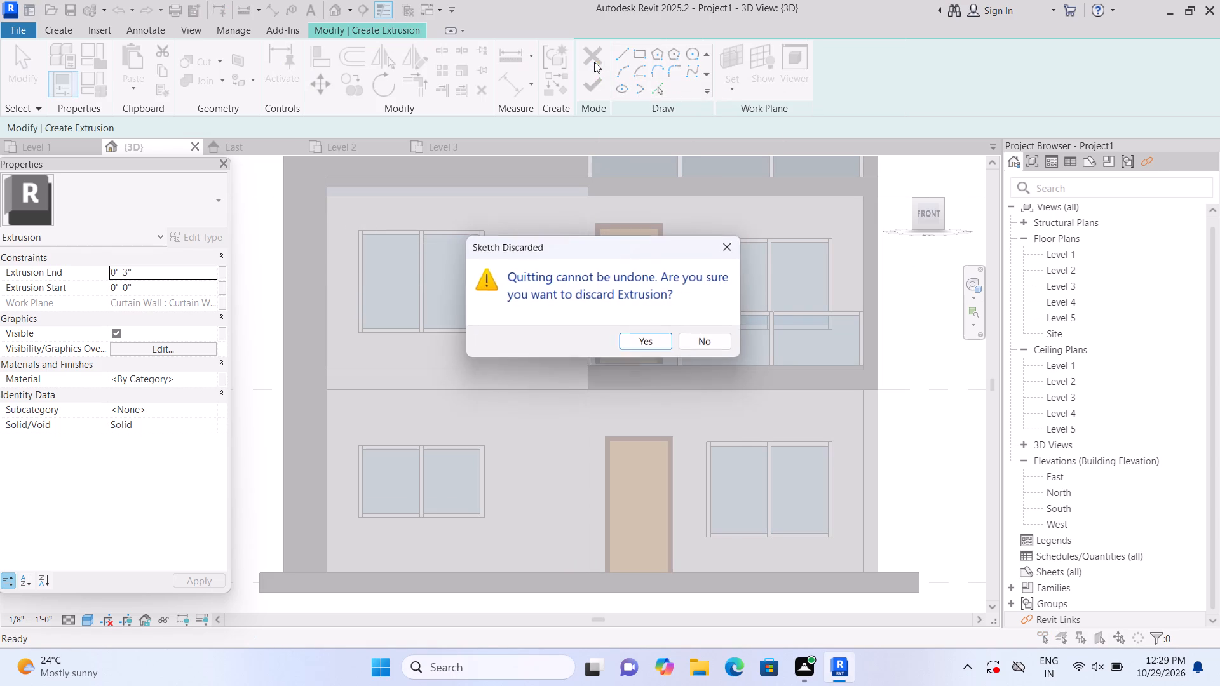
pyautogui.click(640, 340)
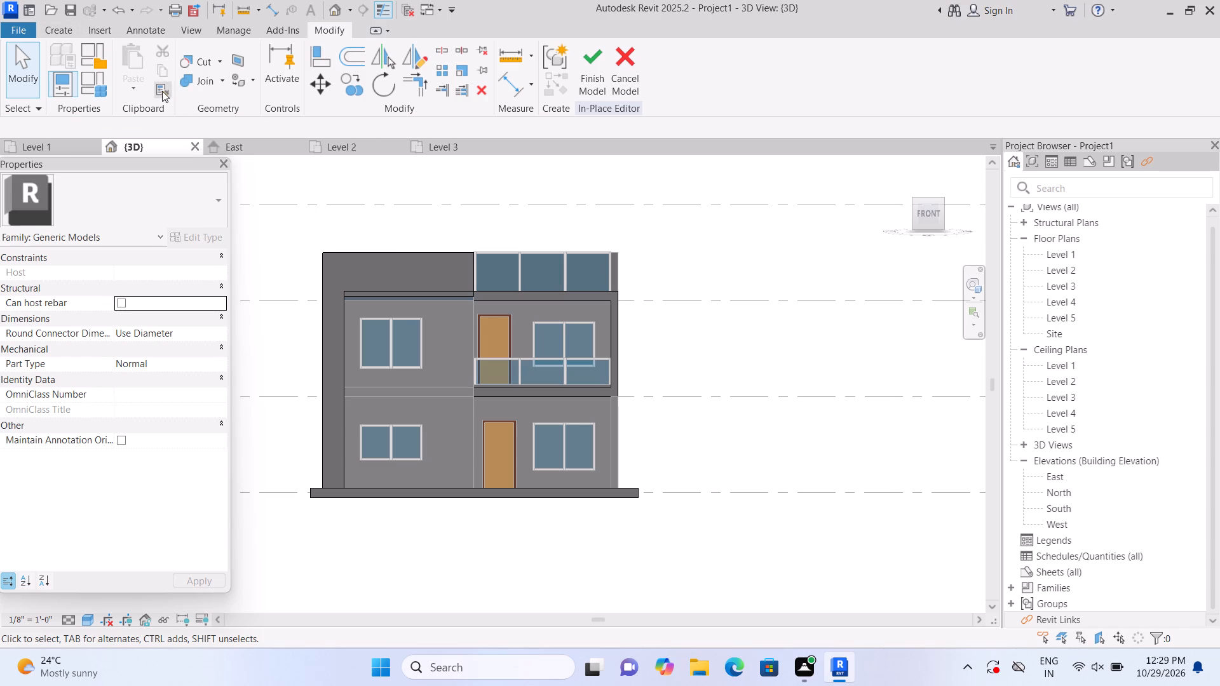
# Start a new 3" deep extrusion with its work plane on the upper front window's curtain wall.
pyautogui.scroll(1, 292, 328)
pyautogui.click(63, 25)
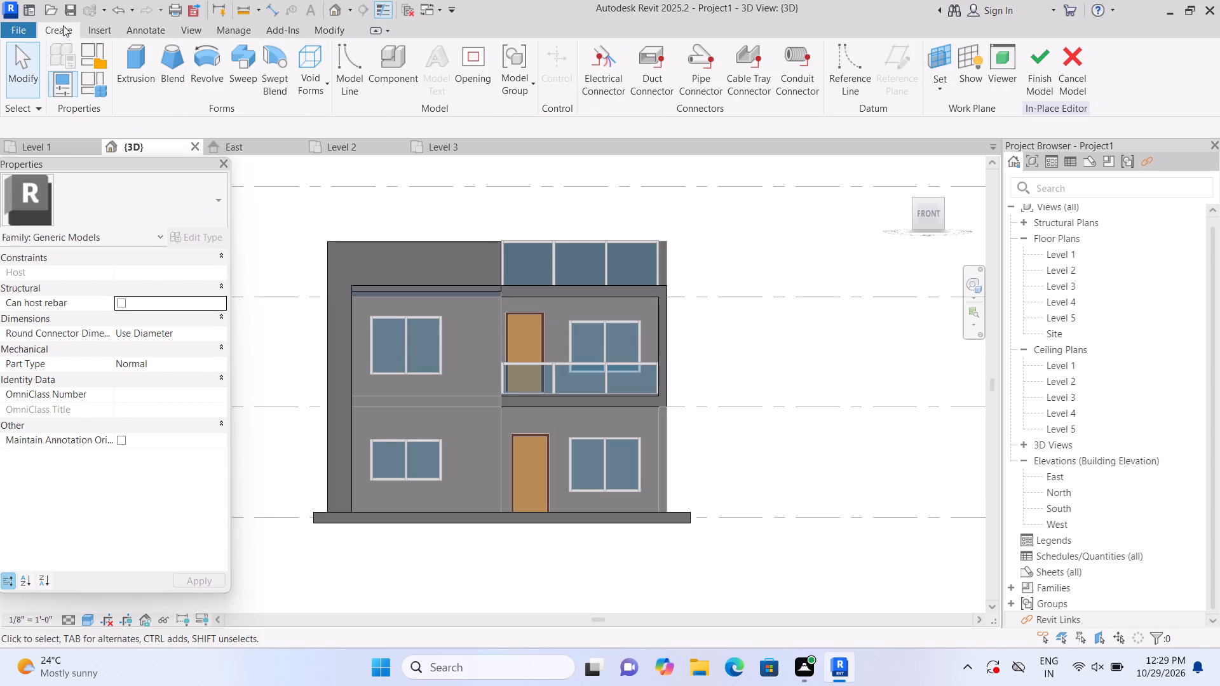
pyautogui.click(130, 67)
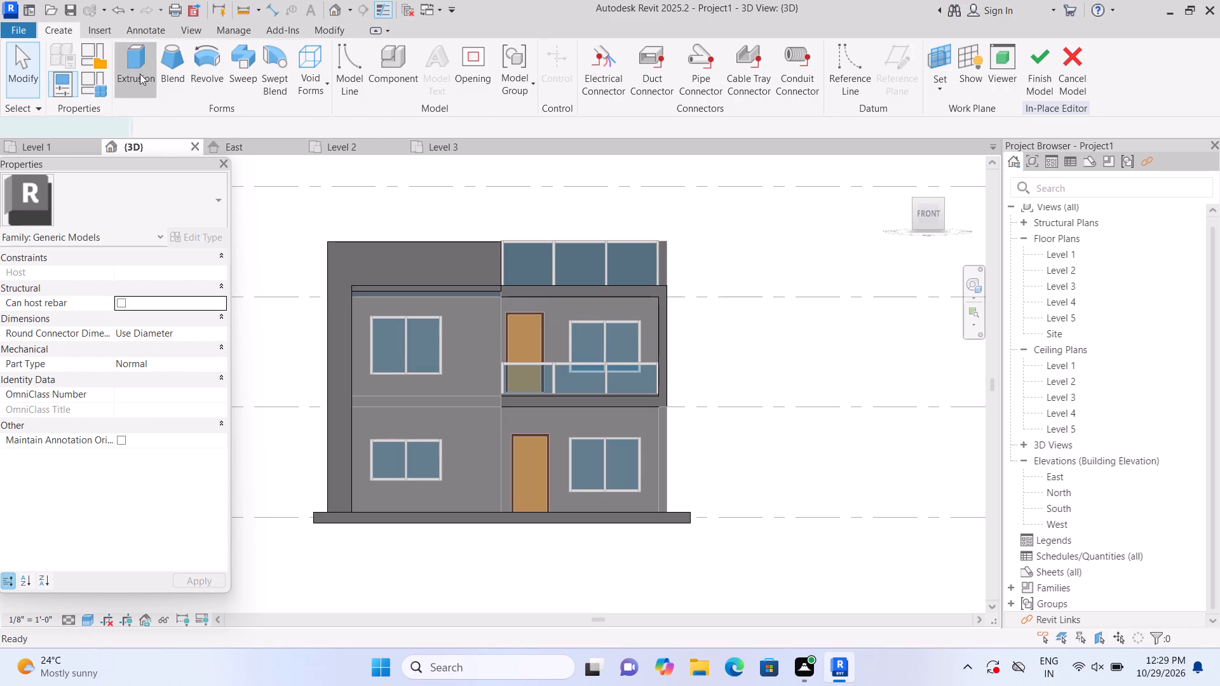
pyautogui.click(815, 88)
pyautogui.click(826, 144)
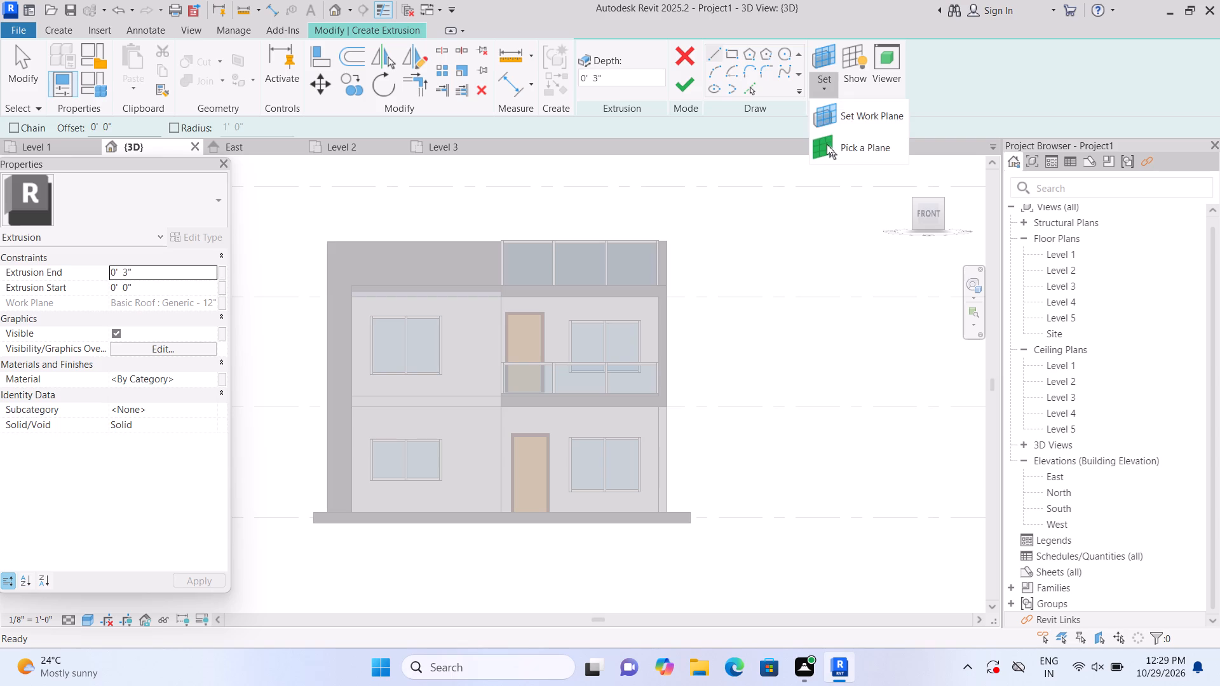
pyautogui.scroll(5, 391, 374)
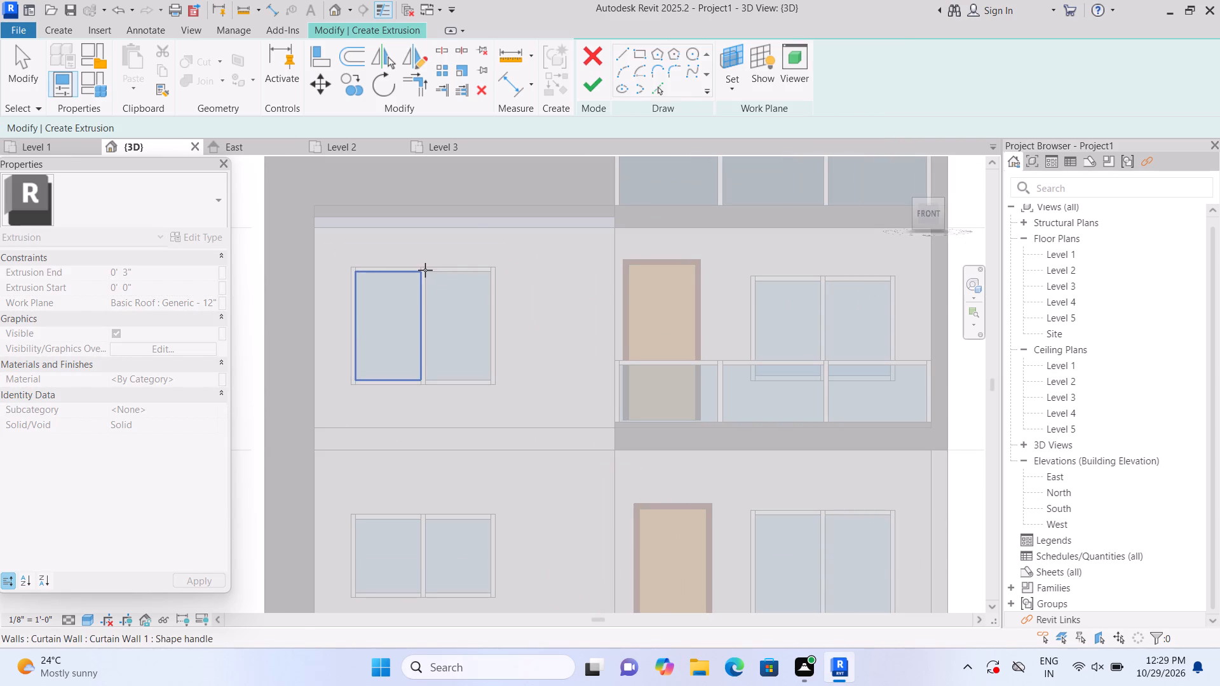
pyautogui.click(425, 270)
pyautogui.click(735, 51)
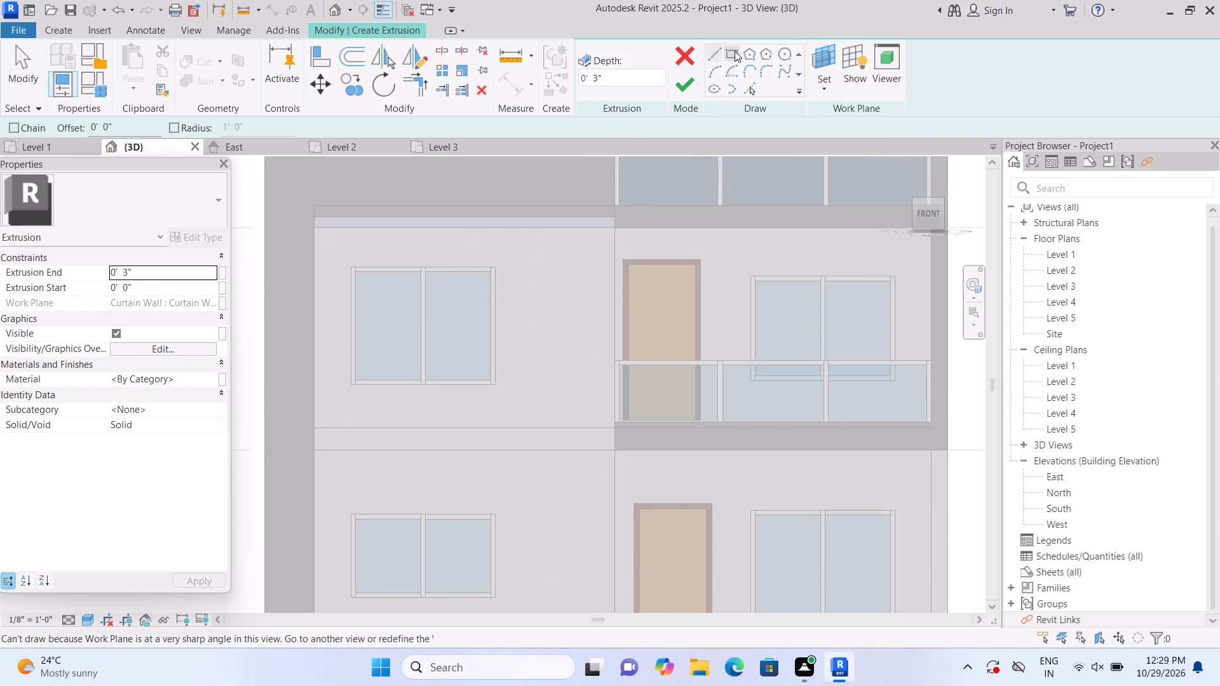
pyautogui.scroll(1, 360, 310)
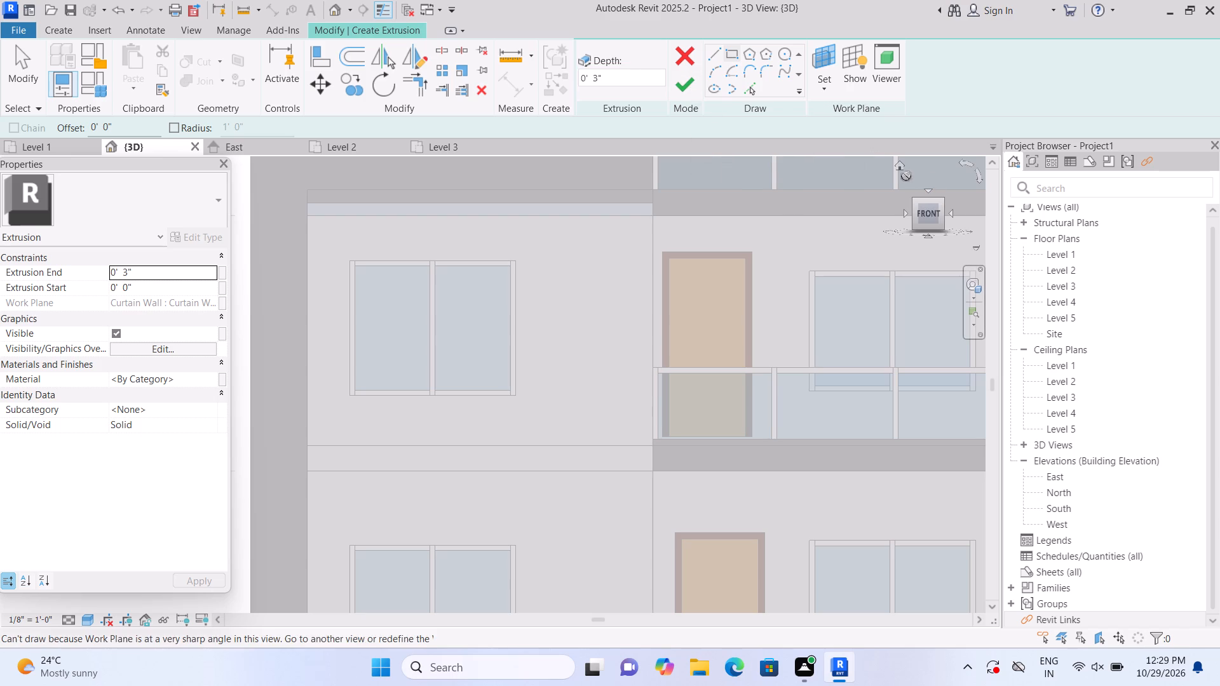
# Reset the extrusion's work plane to the top edge of the upper front window's curtain wall, viewed from the balcony-side corner.
pyautogui.click(898, 164)
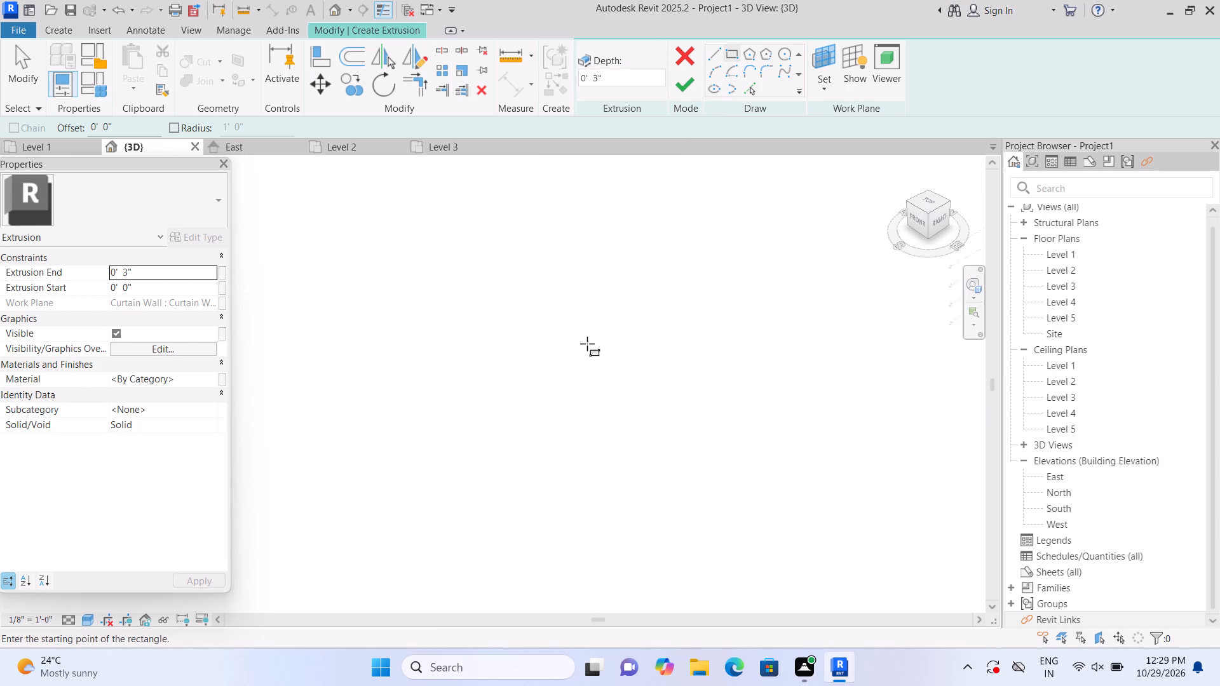
pyautogui.scroll(2, 485, 388)
pyautogui.moveTo(241, 504); pyautogui.dragTo(339, 504, button='middle')
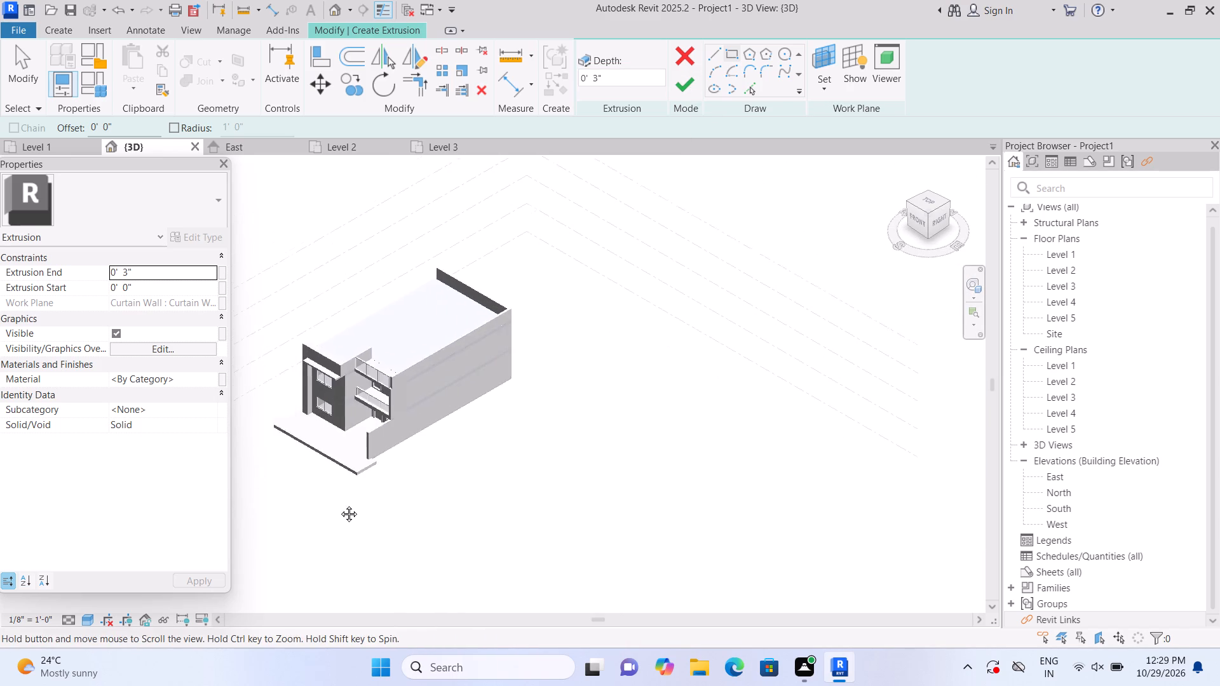
pyautogui.moveTo(339, 504); pyautogui.dragTo(409, 493, button='middle')
pyautogui.scroll(2, 407, 464)
pyautogui.scroll(4, 424, 376)
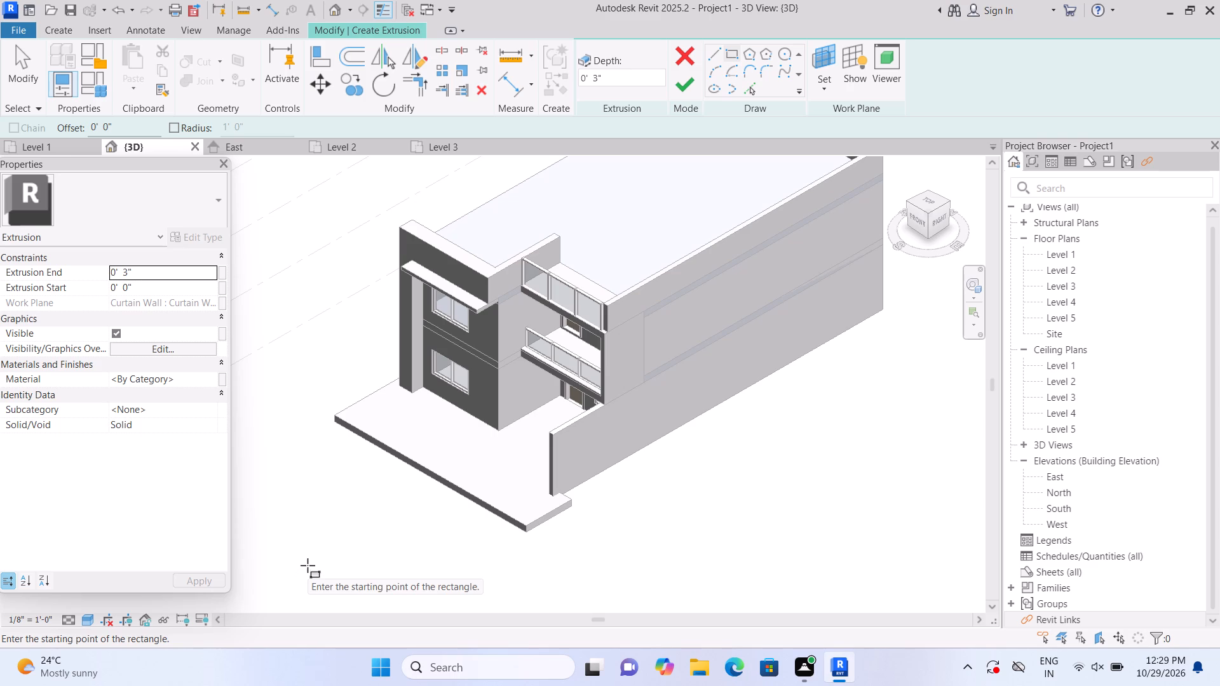
pyautogui.keyDown('shift'); pyautogui.moveTo(383, 553); pyautogui.dragTo(420, 440, button='middle'); pyautogui.keyUp('shift')
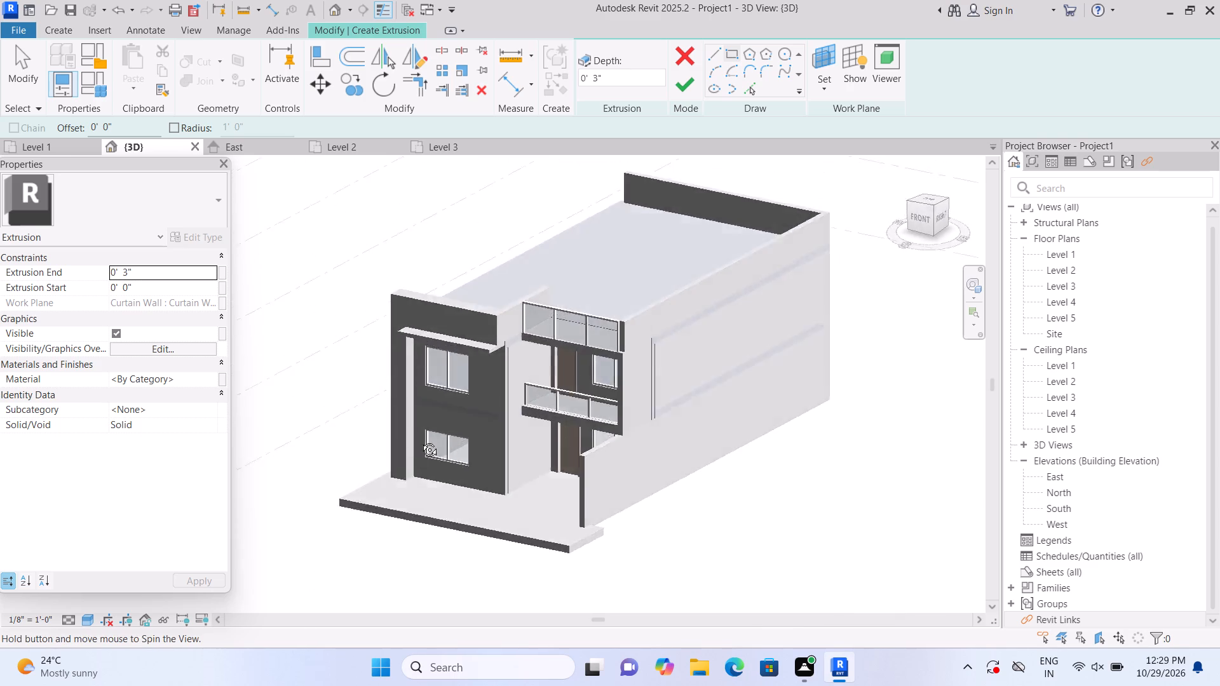
pyautogui.keyDown('shift'); pyautogui.moveTo(420, 440); pyautogui.dragTo(401, 342, button='middle'); pyautogui.keyUp('shift')
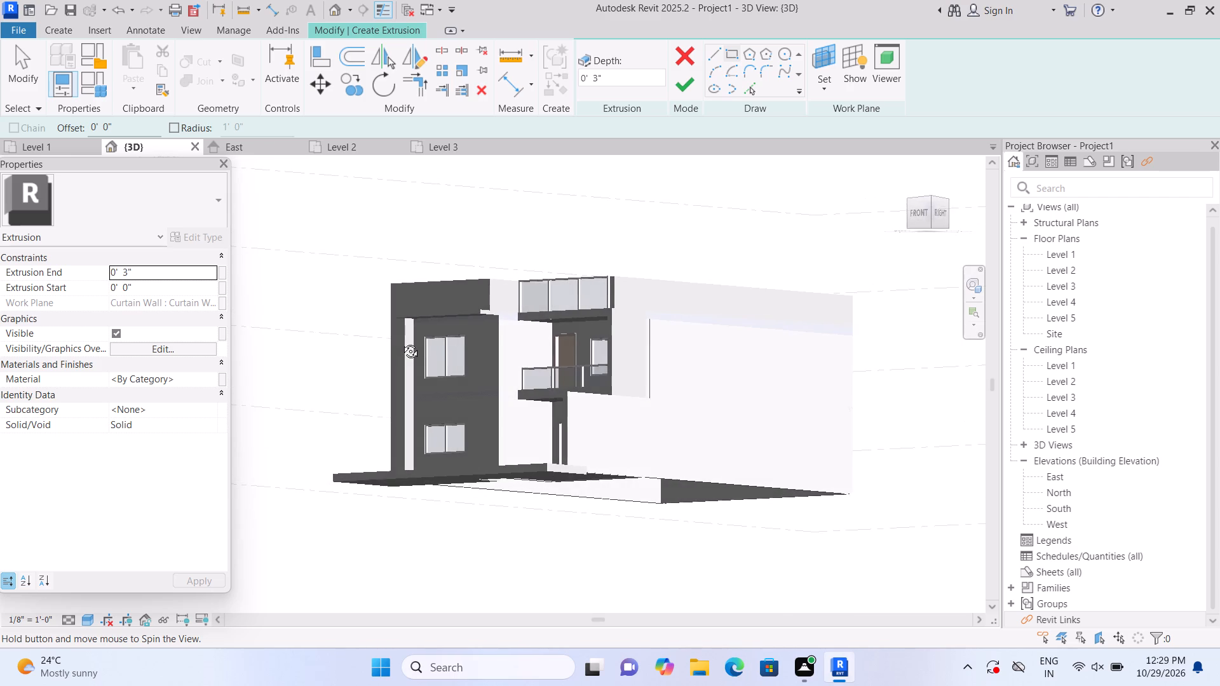
pyautogui.keyDown('shift'); pyautogui.moveTo(401, 342); pyautogui.dragTo(423, 386, button='middle'); pyautogui.keyUp('shift')
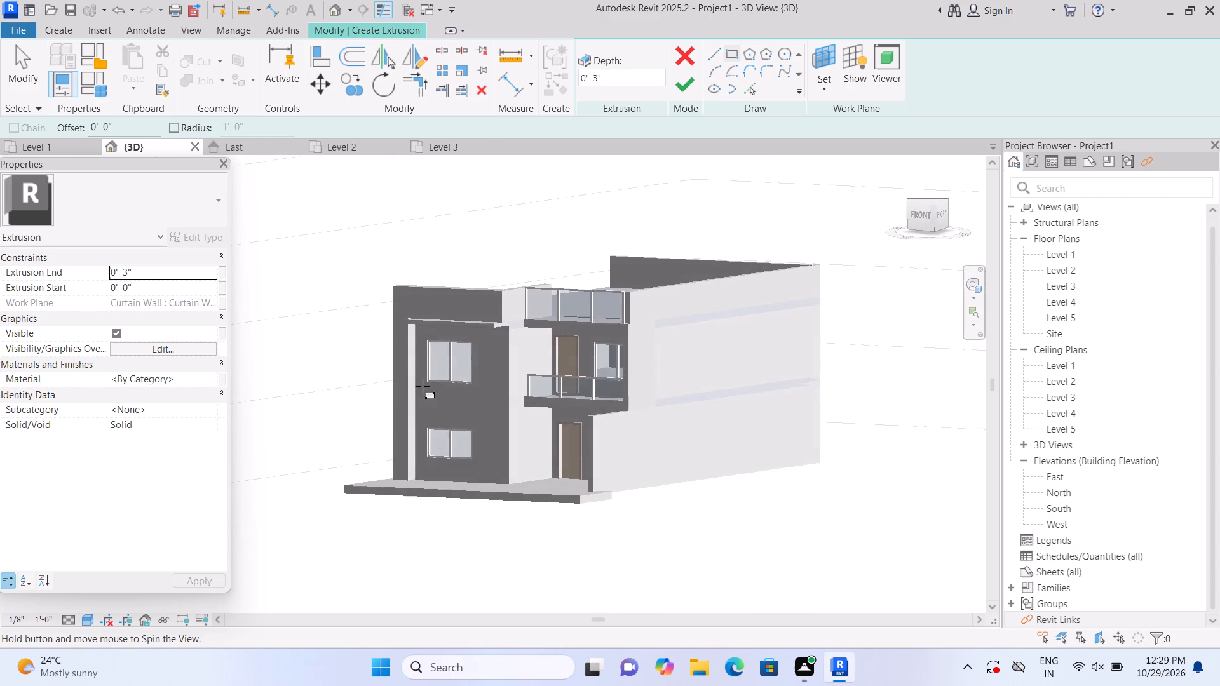
pyautogui.scroll(1, 437, 319)
pyautogui.scroll(1, 475, 390)
pyautogui.scroll(4, 462, 337)
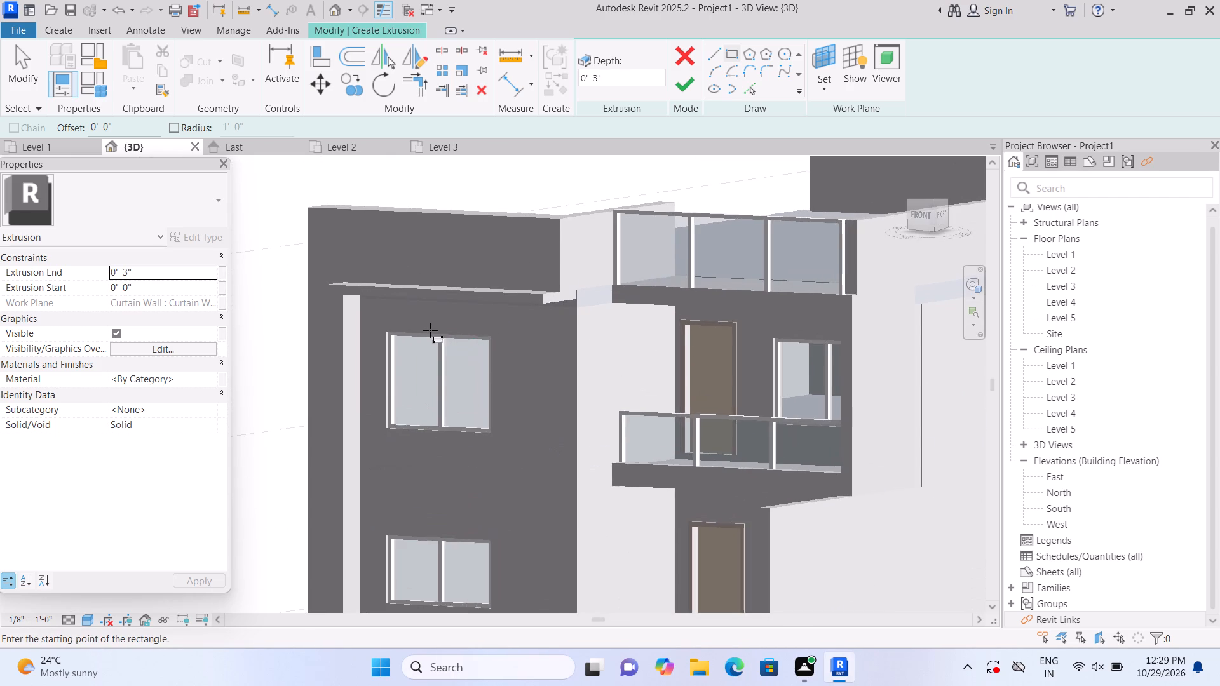
pyautogui.click(823, 83)
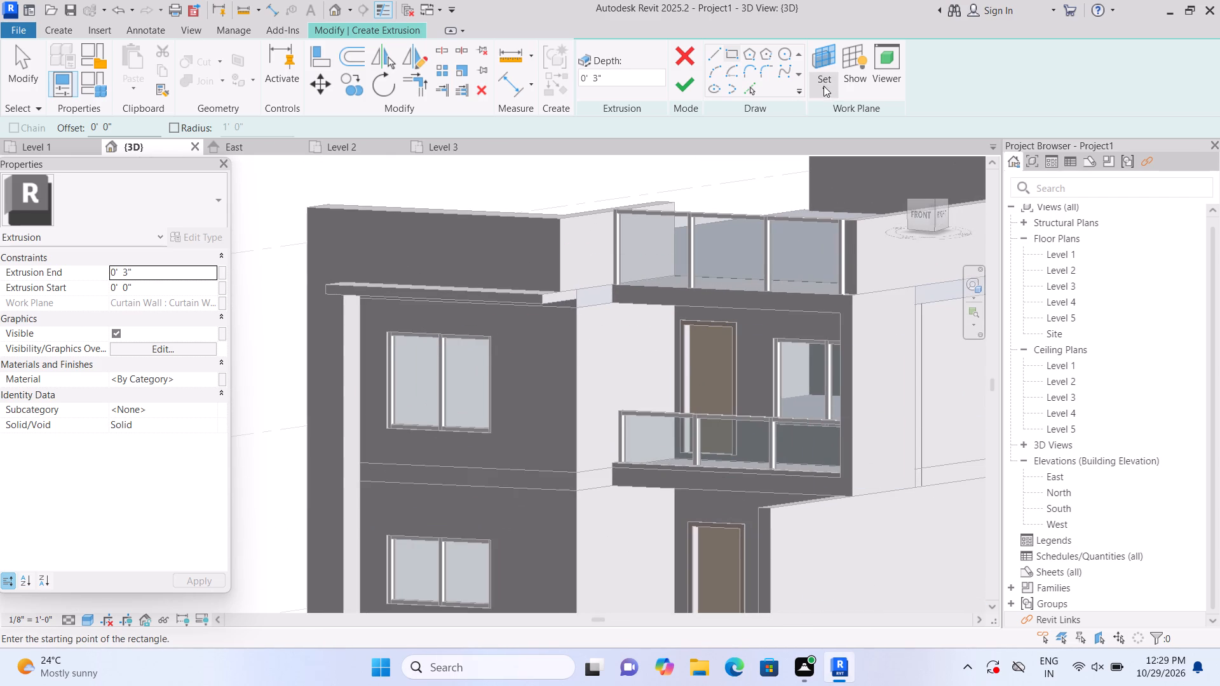
pyautogui.click(834, 147)
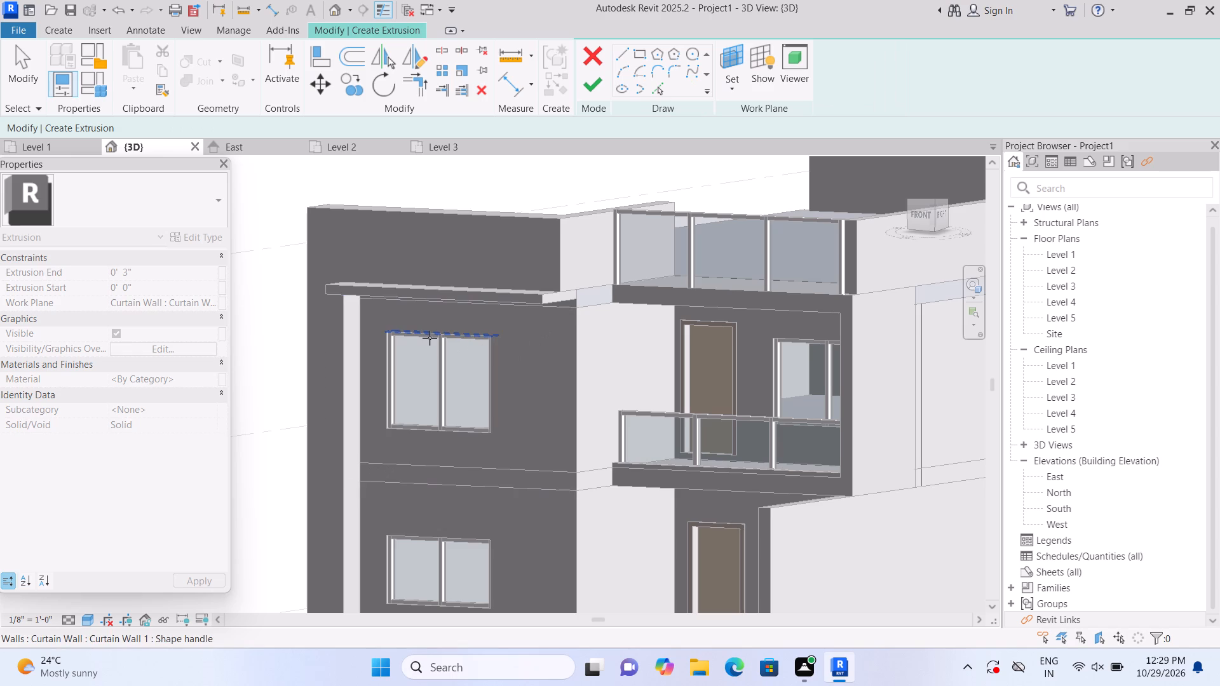
pyautogui.click(430, 338)
# Sketch a rectangle about 14' long across the facade at the top of the upper front window and finish the 3" extrusion.
pyautogui.click(729, 55)
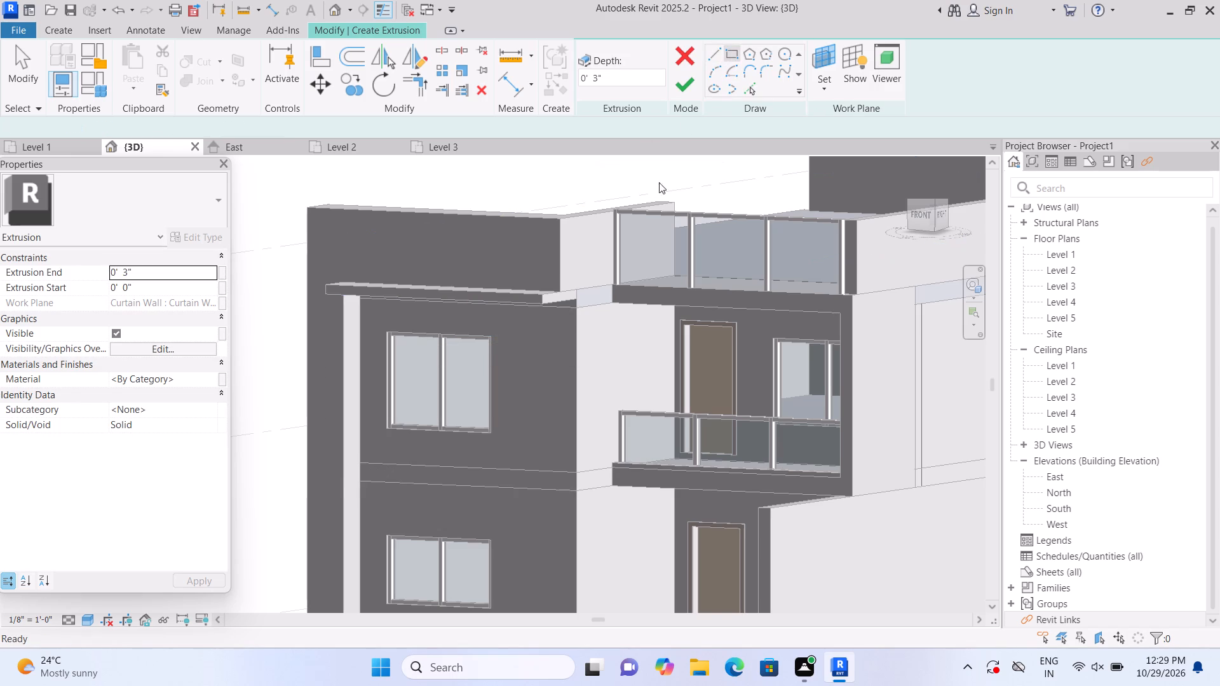
pyautogui.scroll(2, 416, 358)
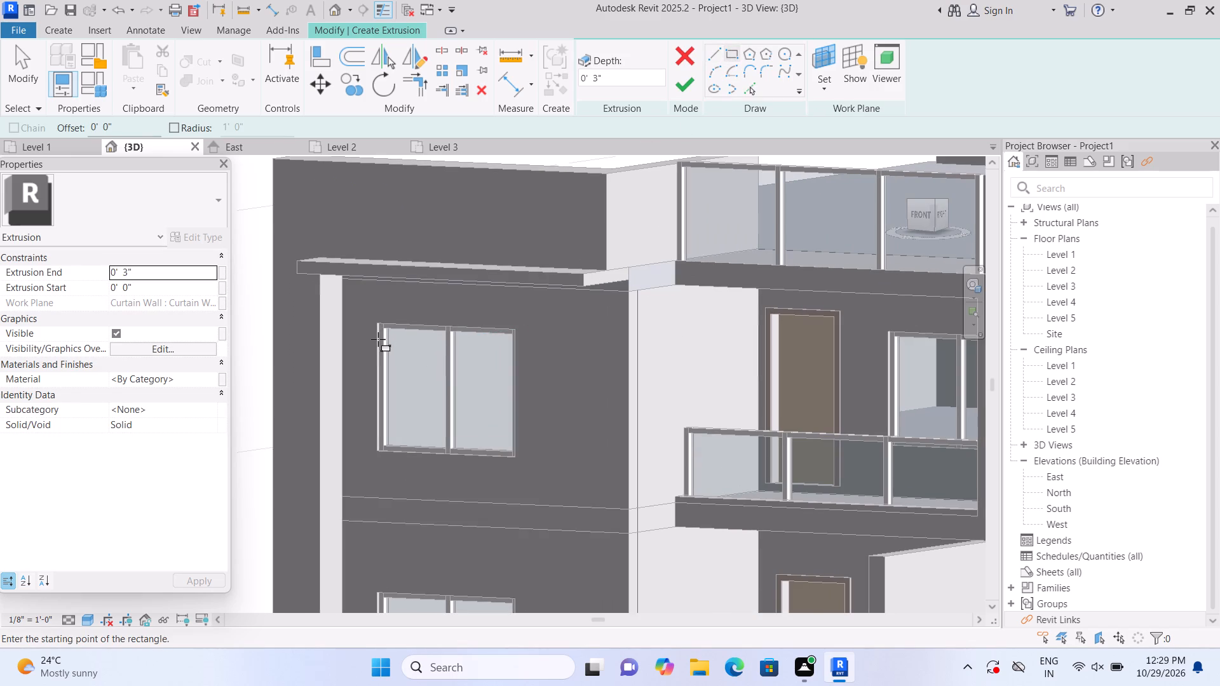
pyautogui.scroll(1, 378, 339)
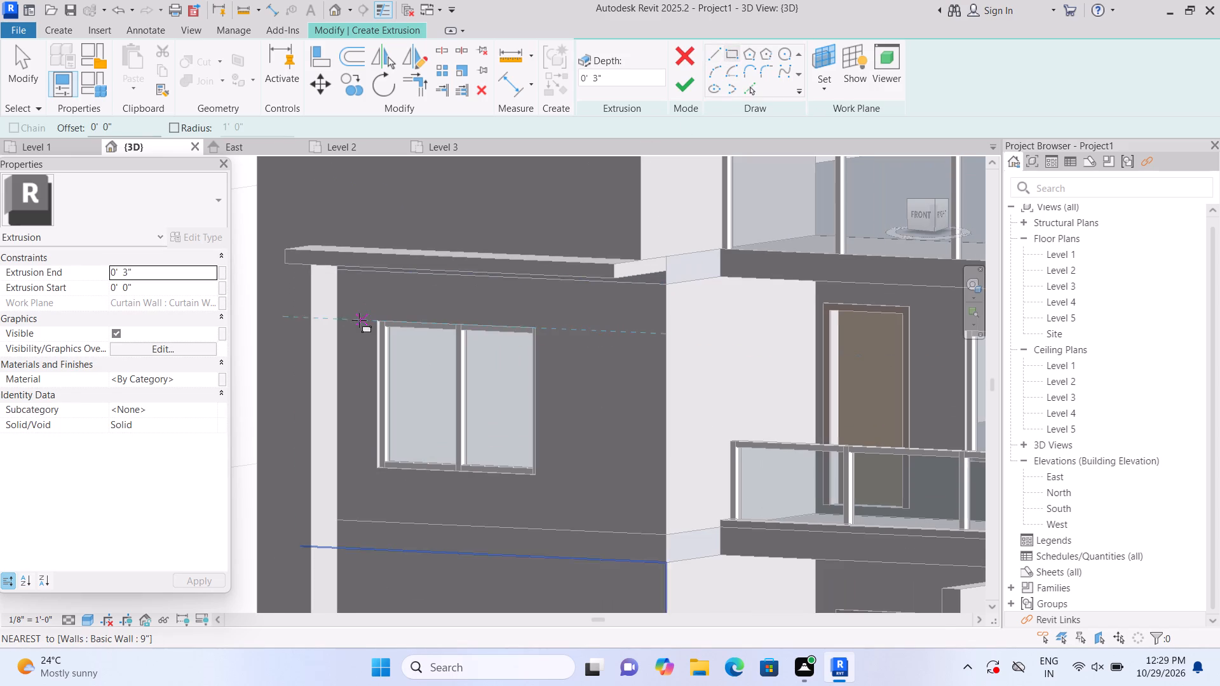
pyautogui.click(335, 317)
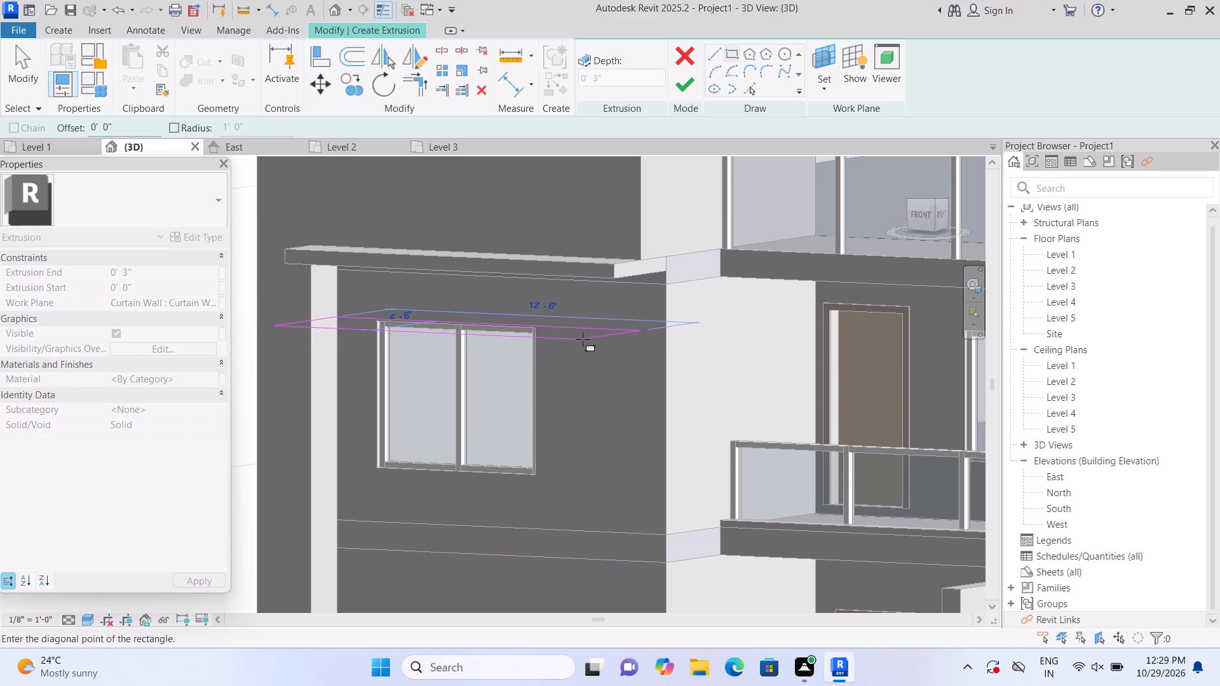
pyautogui.click(616, 340)
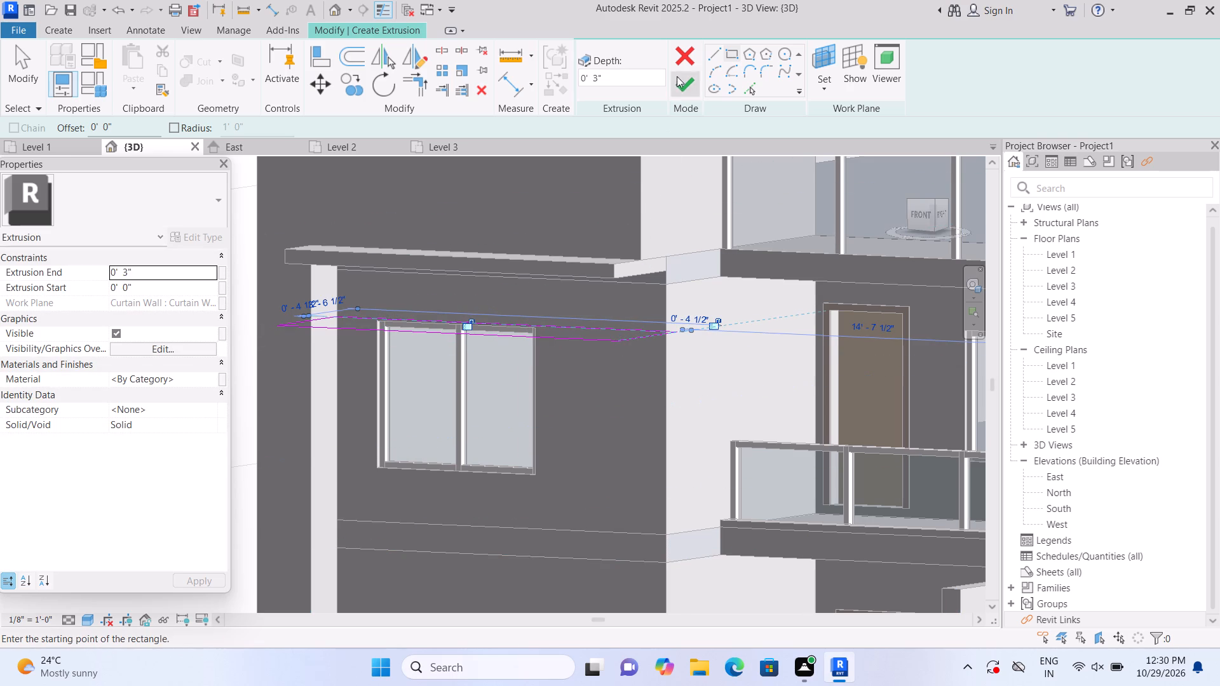
pyautogui.click(689, 80)
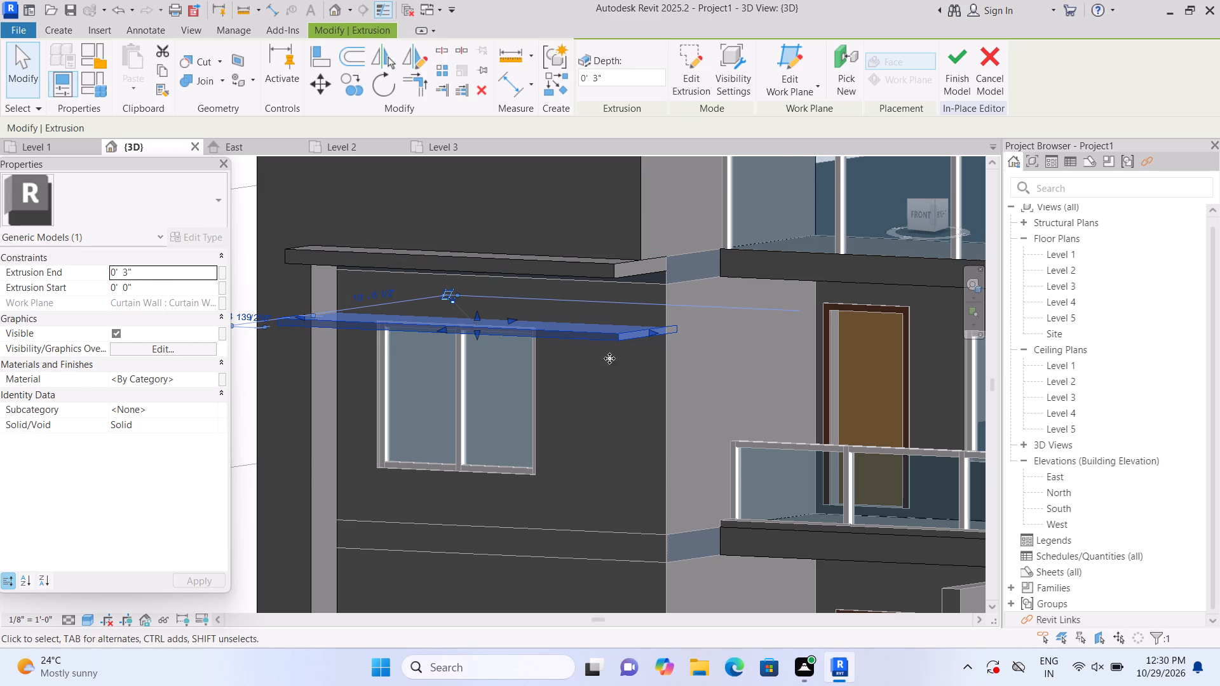
# Set the extrusion end of the new window canopy slab to 4".
pyautogui.click(183, 272)
pyautogui.press('BackSpace')
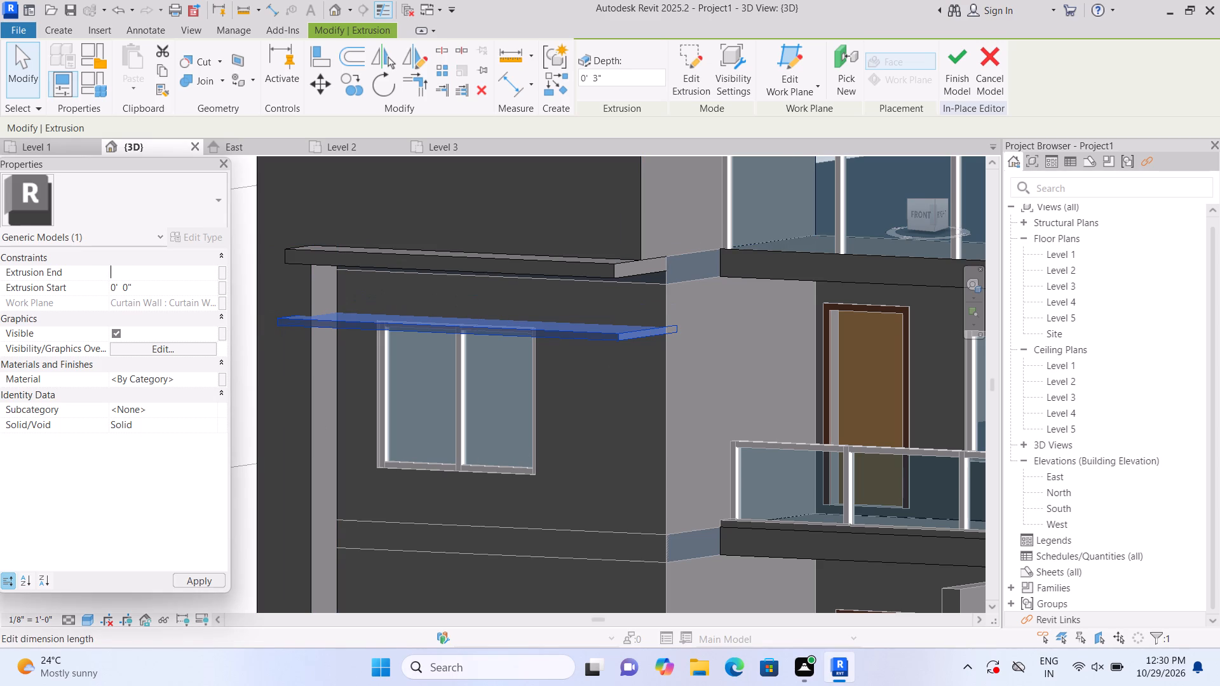
pyautogui.write('4"')
pyautogui.press('Return')
pyautogui.scroll(-2, 322, 391)
pyautogui.moveTo(303, 421); pyautogui.dragTo(360, 290, button='middle')
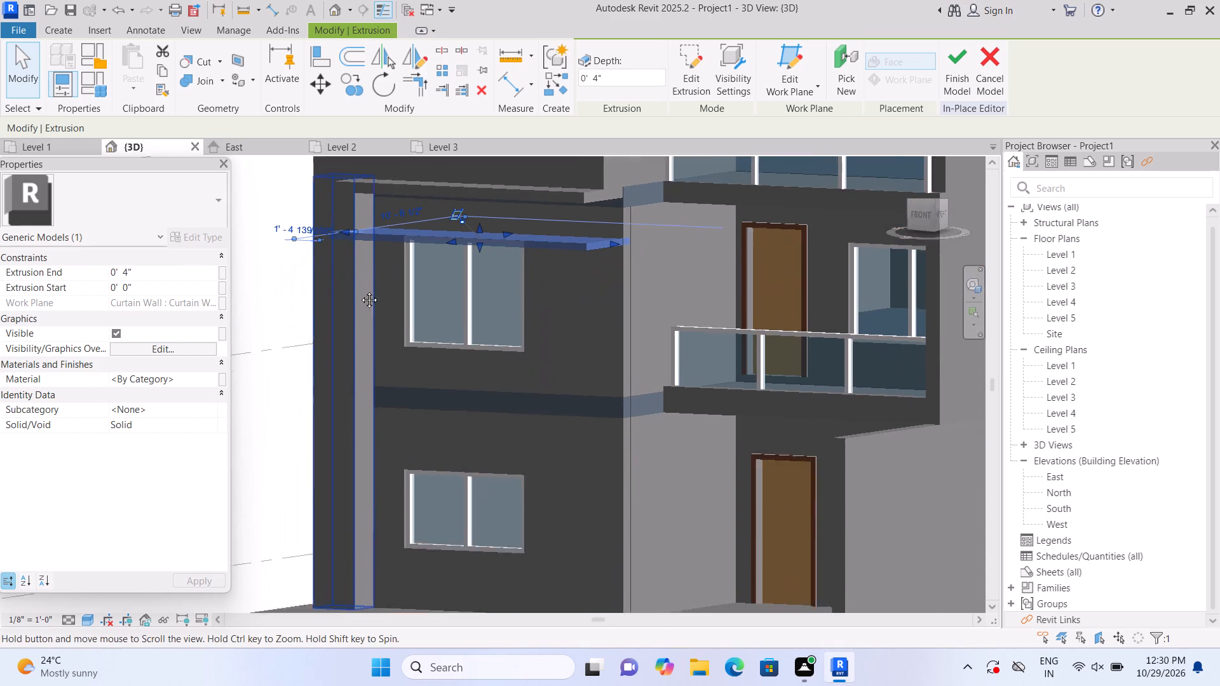
pyautogui.moveTo(360, 290); pyautogui.dragTo(365, 283, button='middle')
pyautogui.click(248, 360)
pyautogui.moveTo(248, 360); pyautogui.dragTo(229, 440, button='middle')
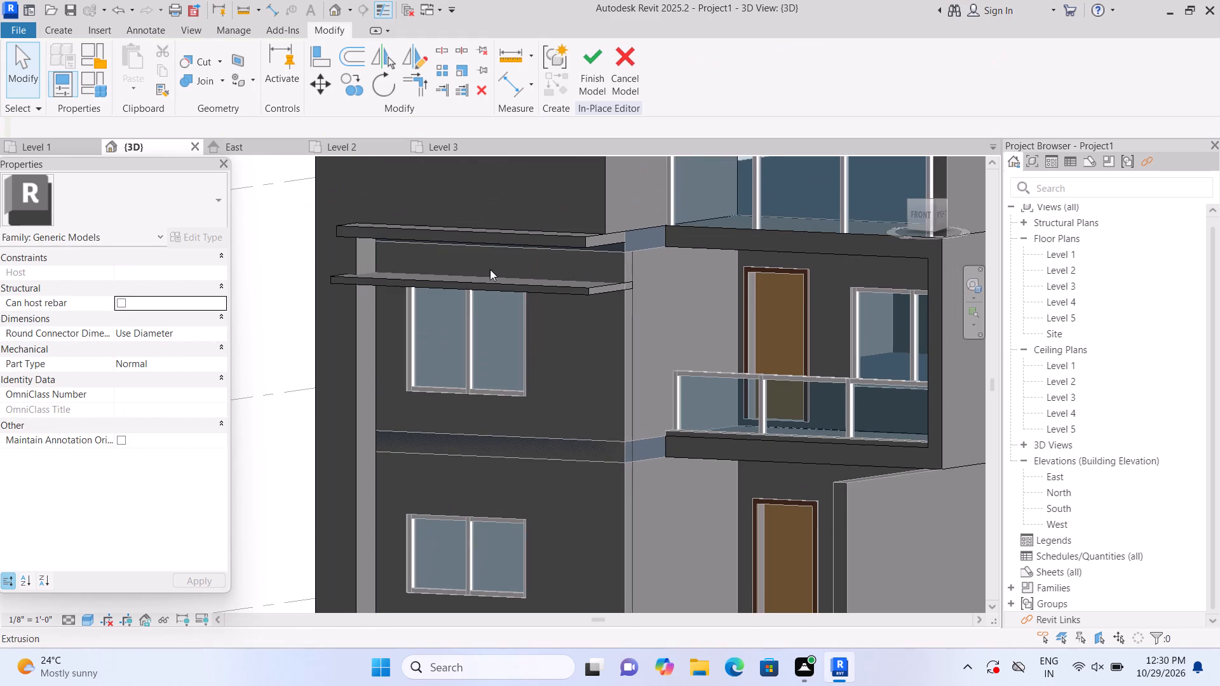
# Pull the pilaster-side end of the canopy slab slightly inward with its shape handle.
pyautogui.click(475, 292)
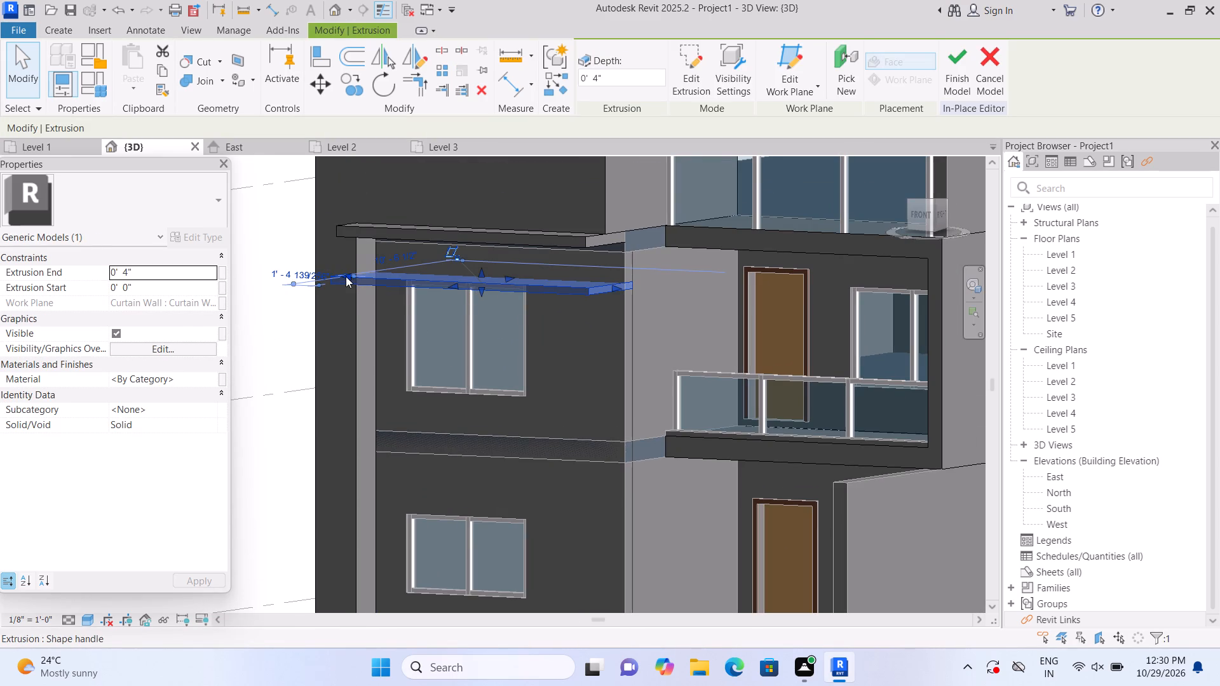
pyautogui.moveTo(346, 276); pyautogui.dragTo(356, 279)
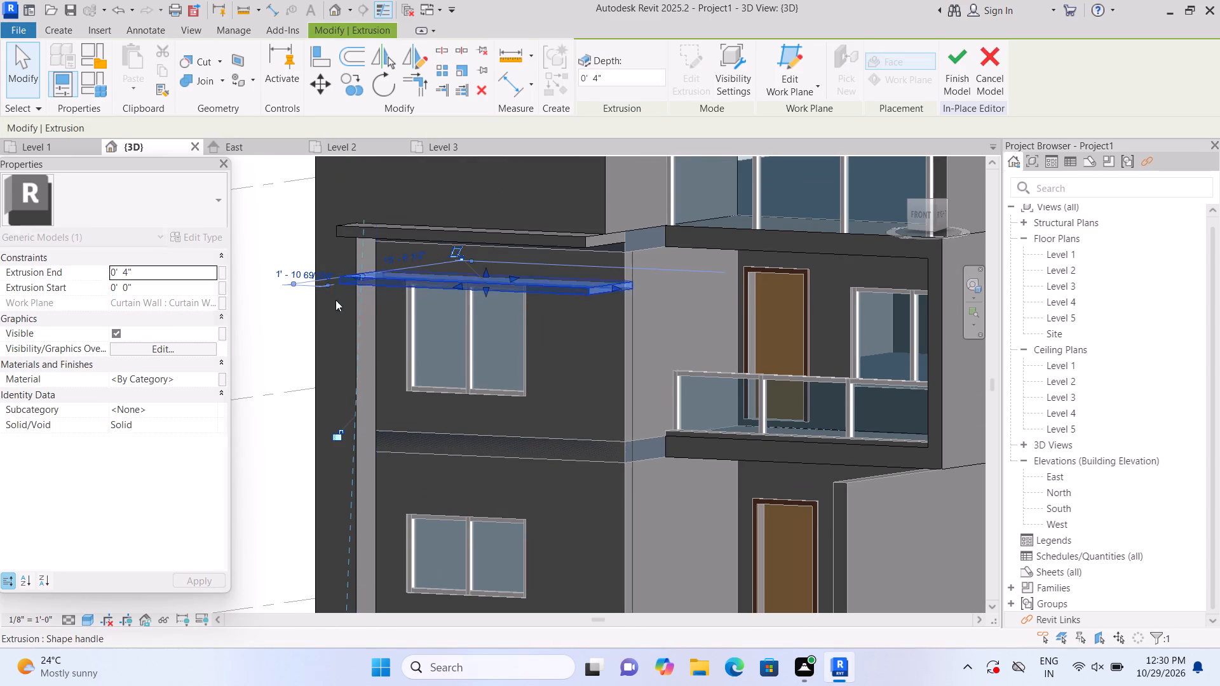
pyautogui.click(296, 359)
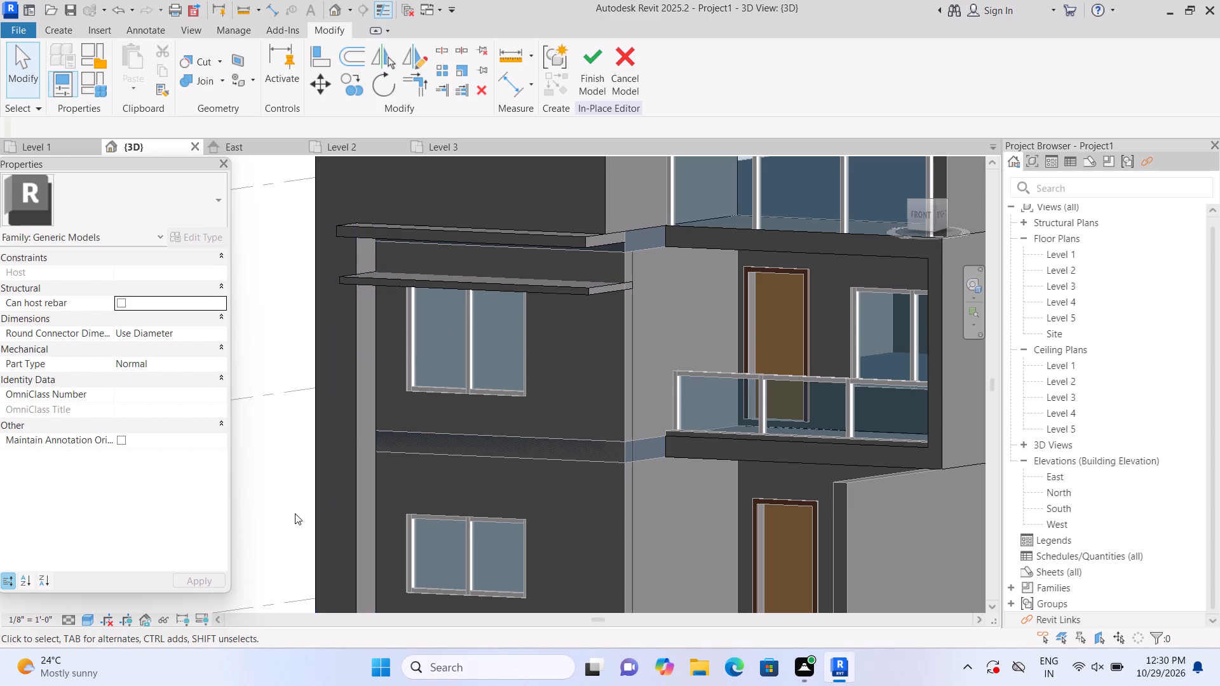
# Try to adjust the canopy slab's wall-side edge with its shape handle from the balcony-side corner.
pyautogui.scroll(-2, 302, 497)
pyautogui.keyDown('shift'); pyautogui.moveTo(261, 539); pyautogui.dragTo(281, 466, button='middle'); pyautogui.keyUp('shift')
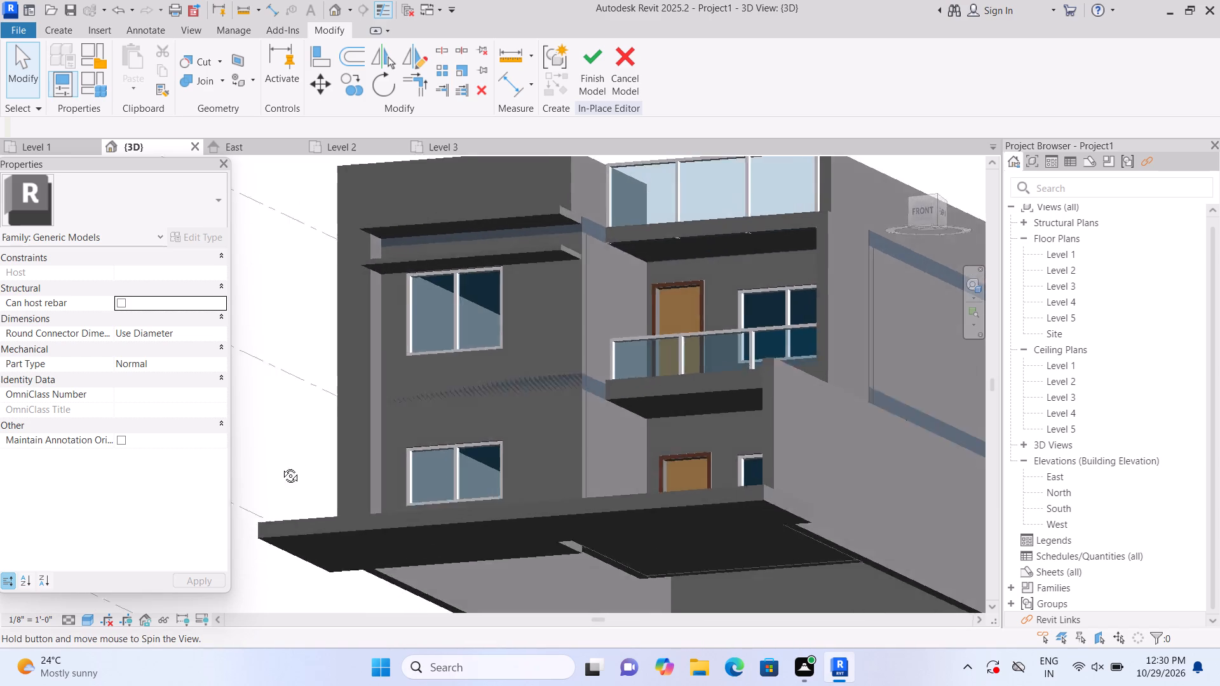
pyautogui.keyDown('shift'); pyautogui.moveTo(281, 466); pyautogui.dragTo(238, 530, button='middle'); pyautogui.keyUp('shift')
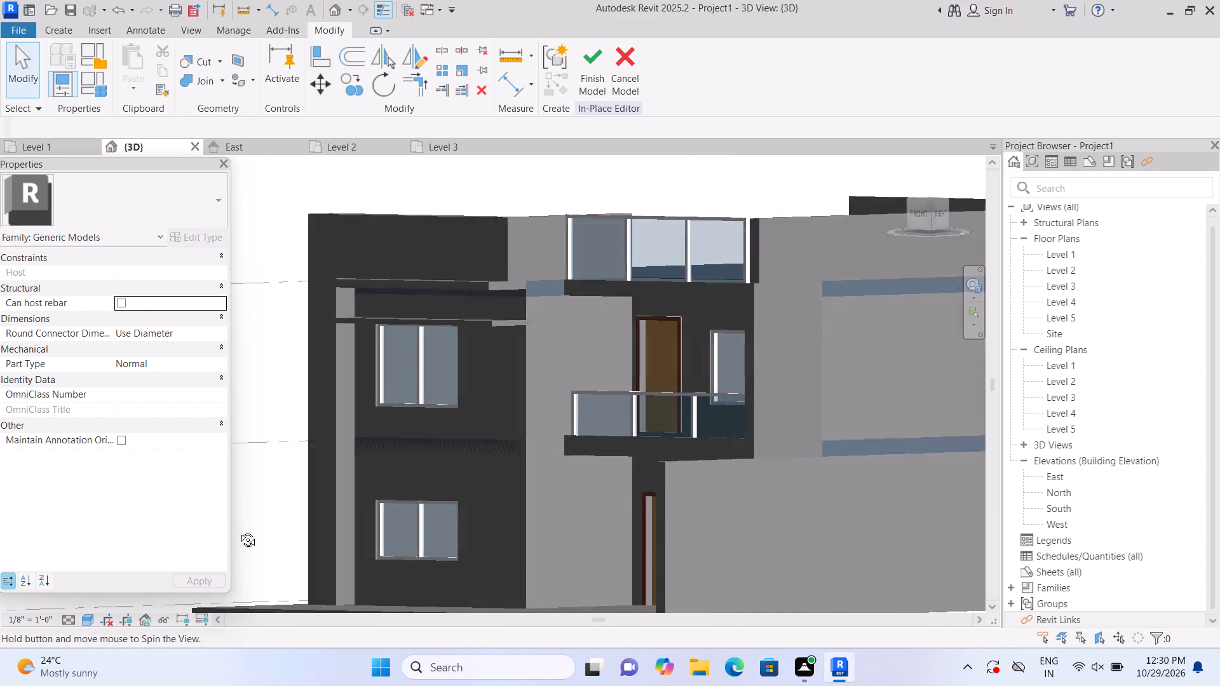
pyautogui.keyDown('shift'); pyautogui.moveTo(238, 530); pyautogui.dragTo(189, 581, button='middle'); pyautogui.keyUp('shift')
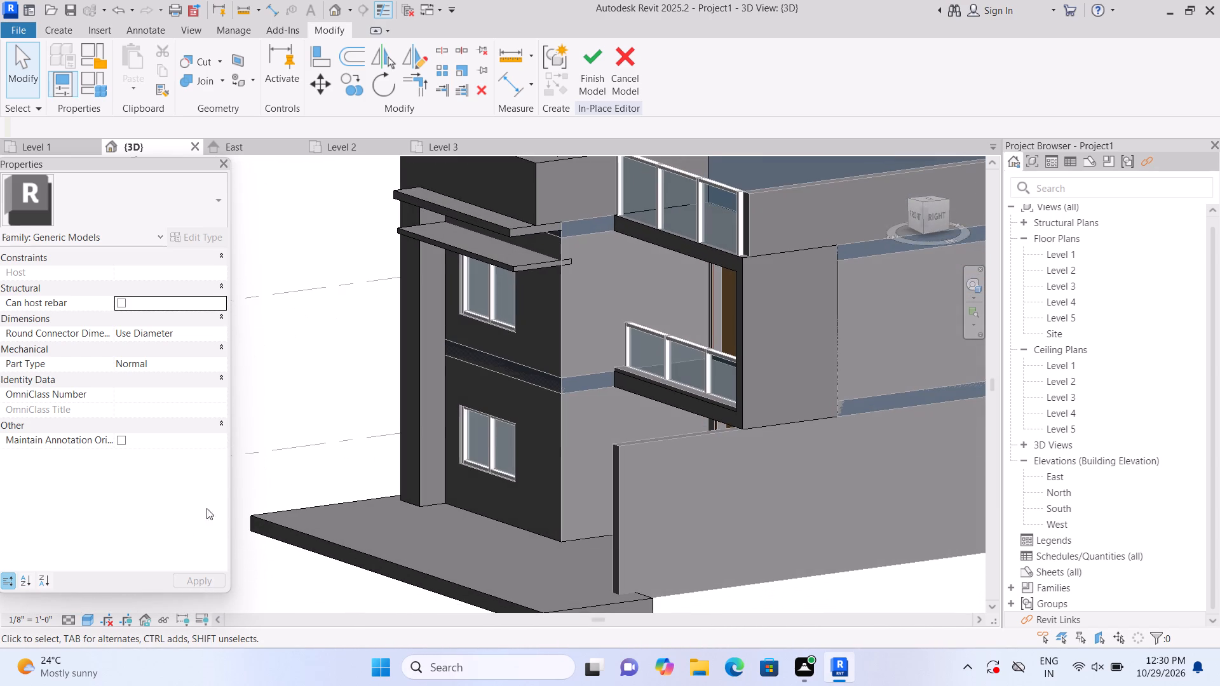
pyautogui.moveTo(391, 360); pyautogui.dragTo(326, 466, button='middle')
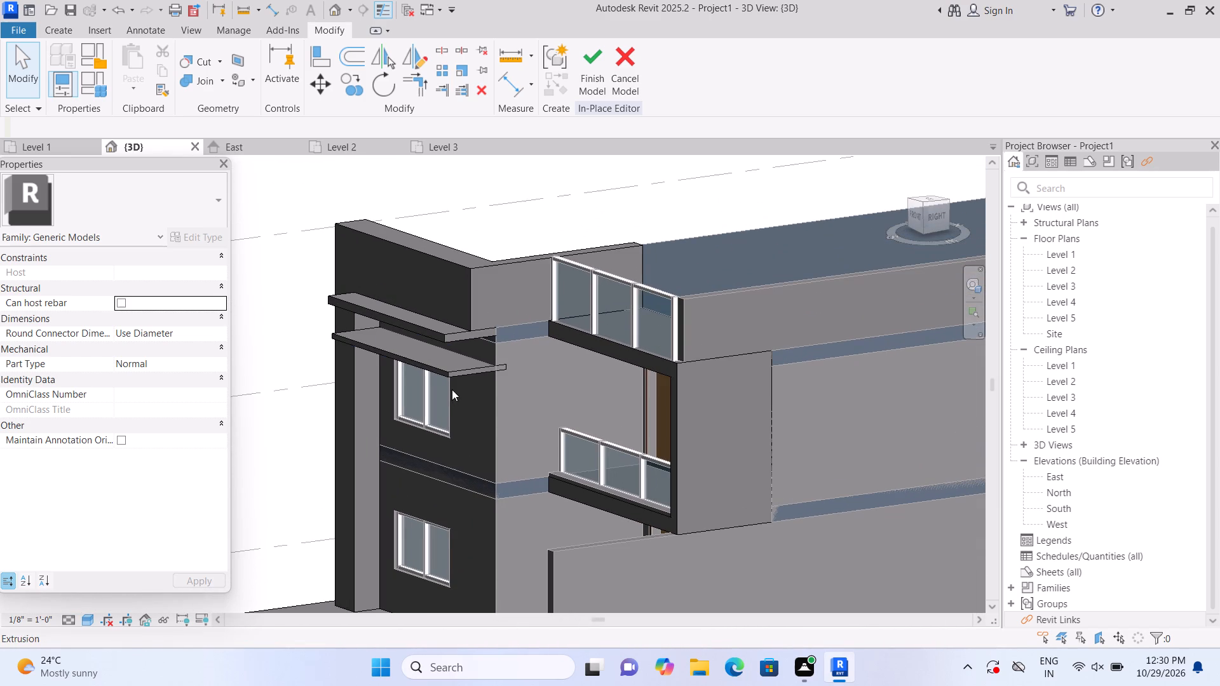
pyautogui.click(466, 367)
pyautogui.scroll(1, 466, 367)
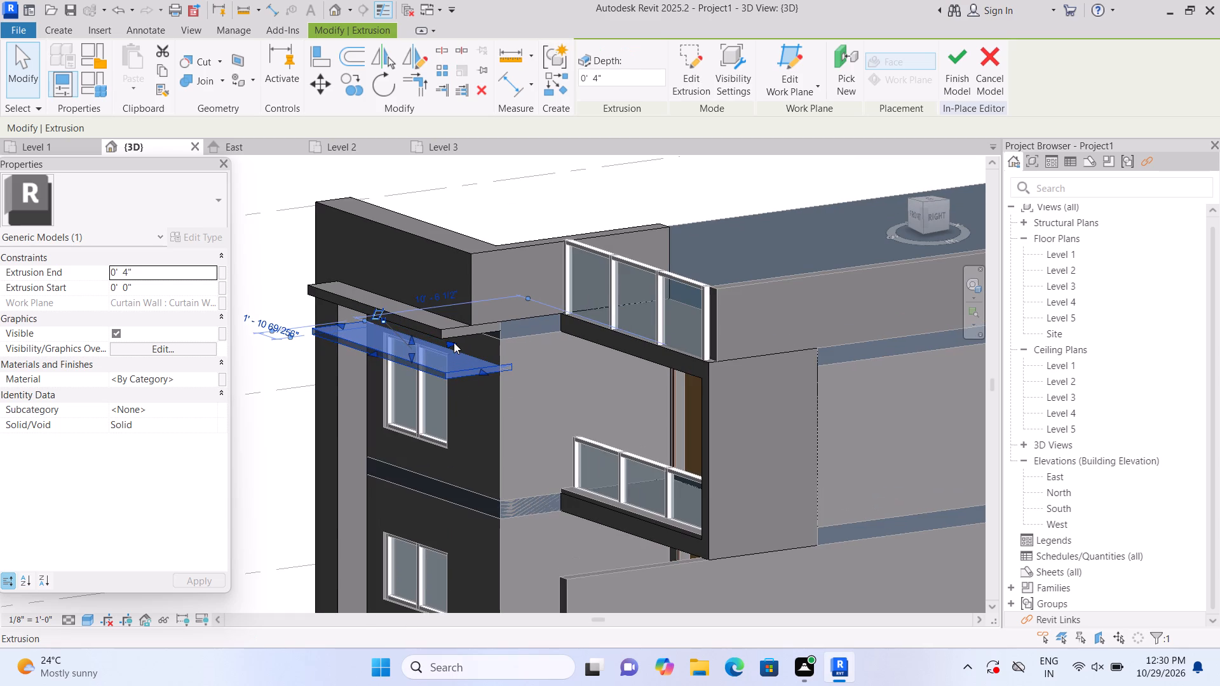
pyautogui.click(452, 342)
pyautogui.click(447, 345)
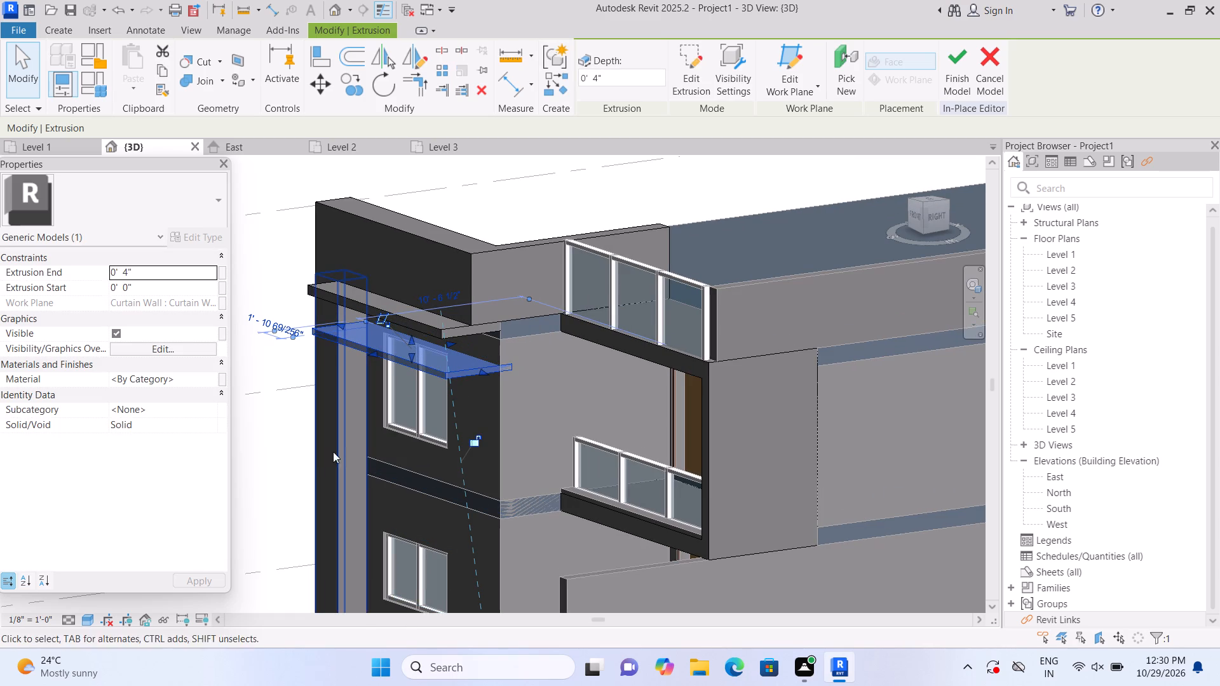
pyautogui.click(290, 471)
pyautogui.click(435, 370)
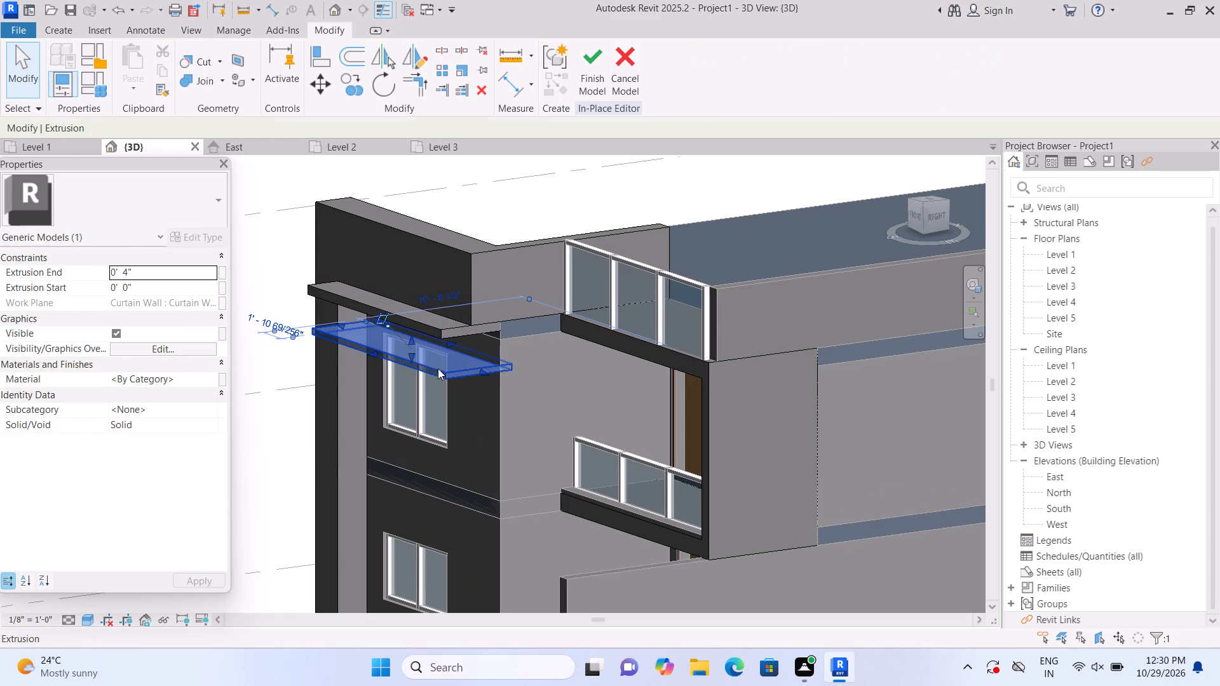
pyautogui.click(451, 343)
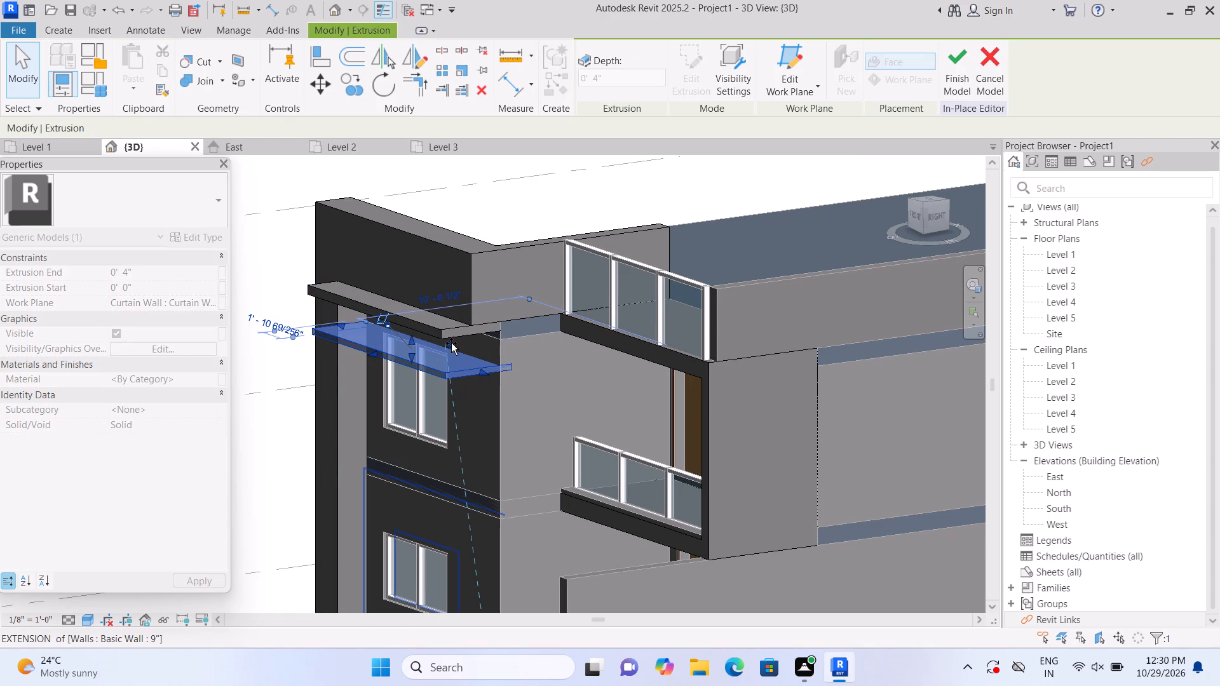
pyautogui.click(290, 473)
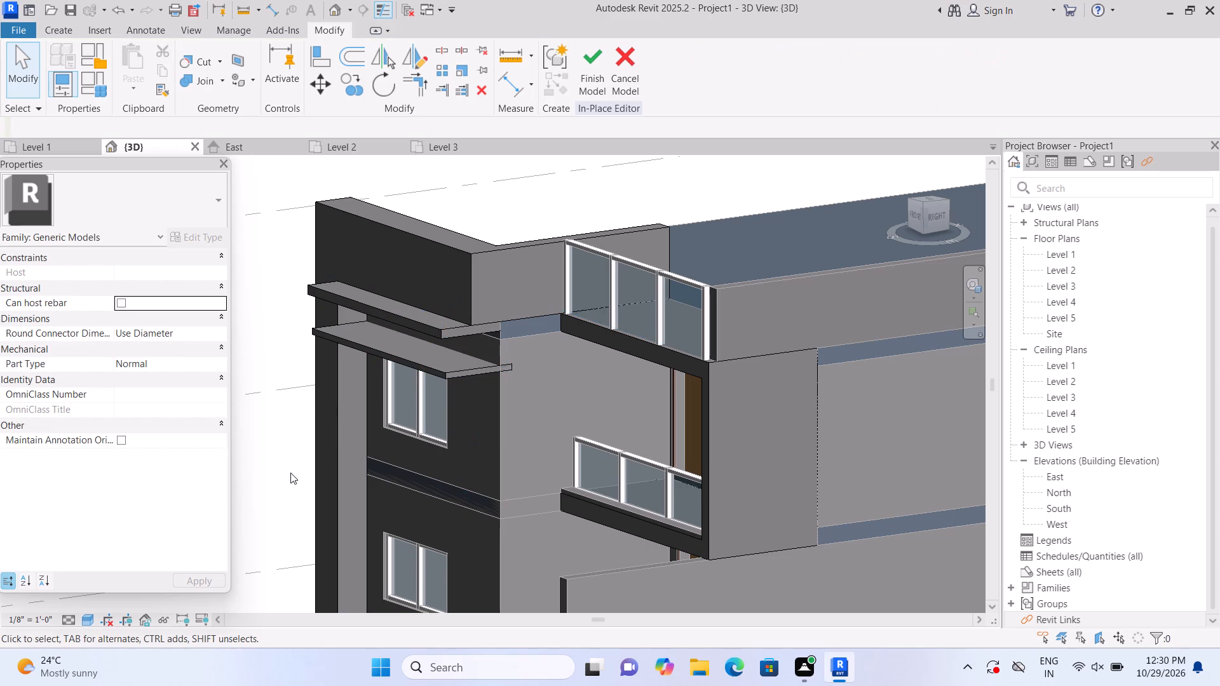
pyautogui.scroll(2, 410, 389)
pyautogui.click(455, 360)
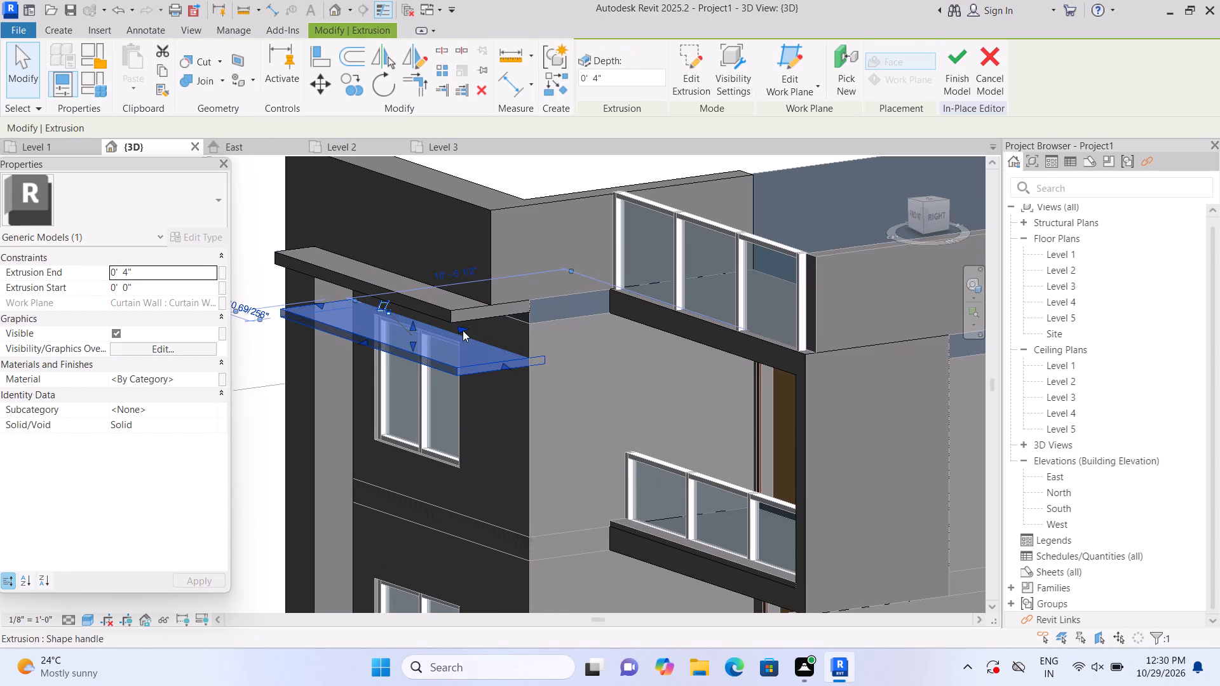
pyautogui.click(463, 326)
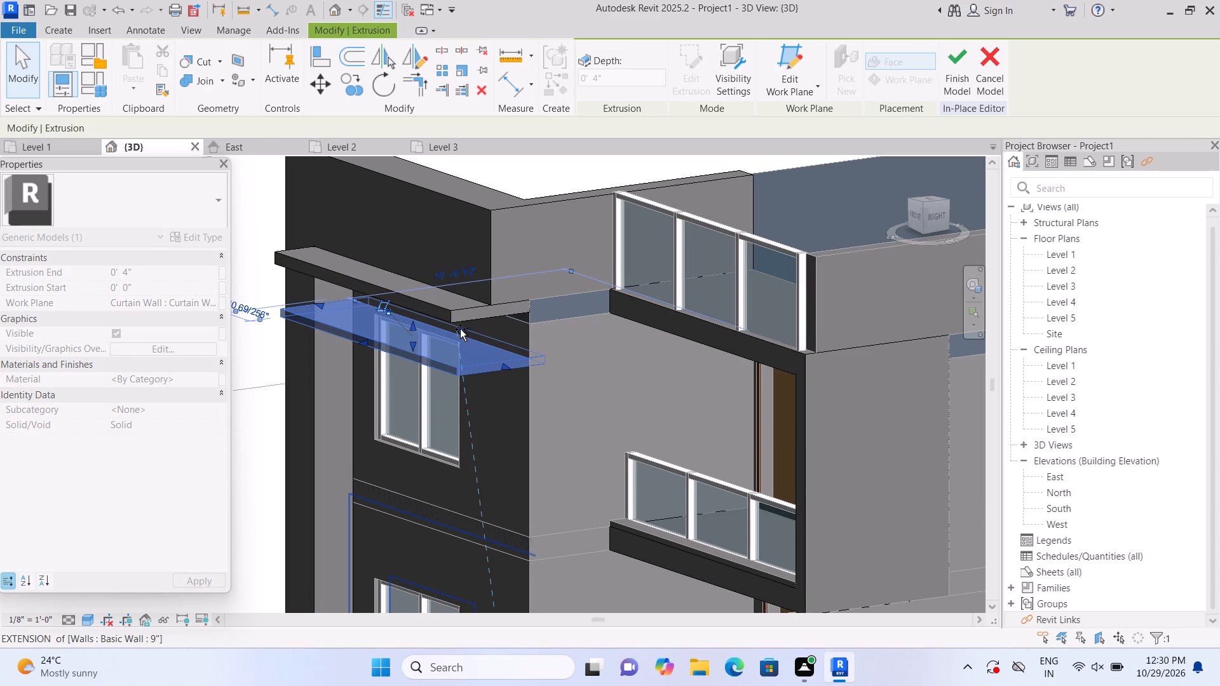
# Pull the pilaster-side end of the canopy slab further inward with its shape handle.
pyautogui.scroll(1, 460, 351)
pyautogui.moveTo(297, 295); pyautogui.dragTo(300, 297)
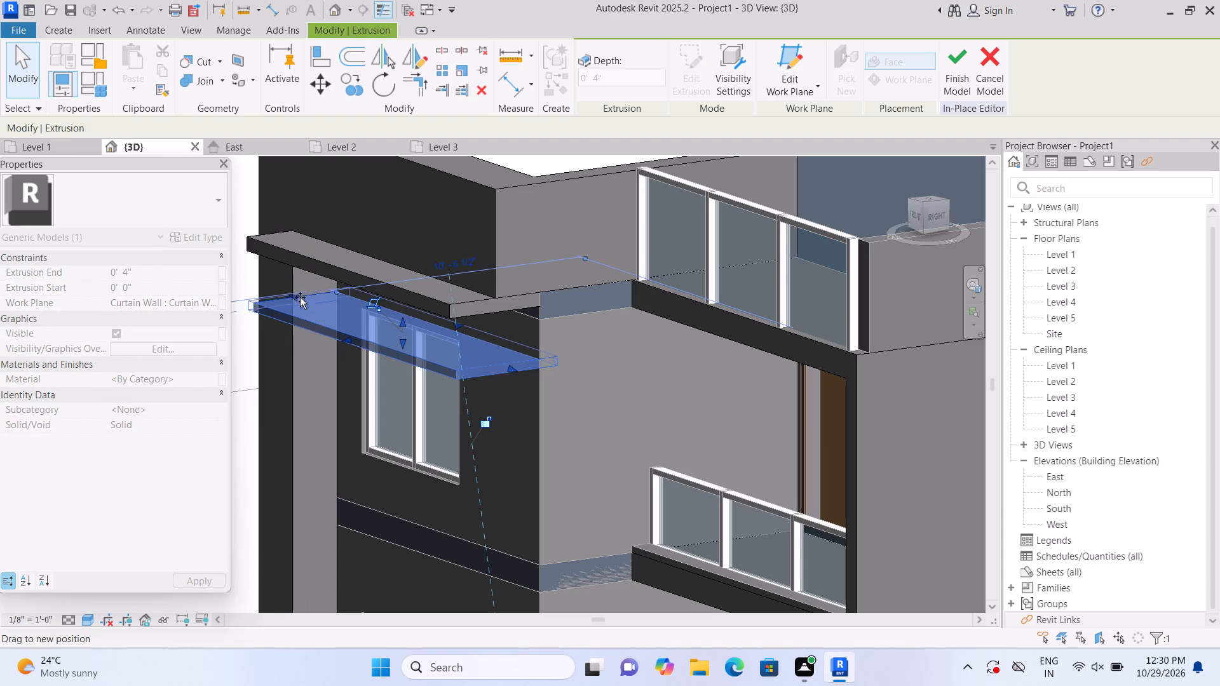
pyautogui.moveTo(300, 297); pyautogui.dragTo(310, 304)
pyautogui.click(253, 363)
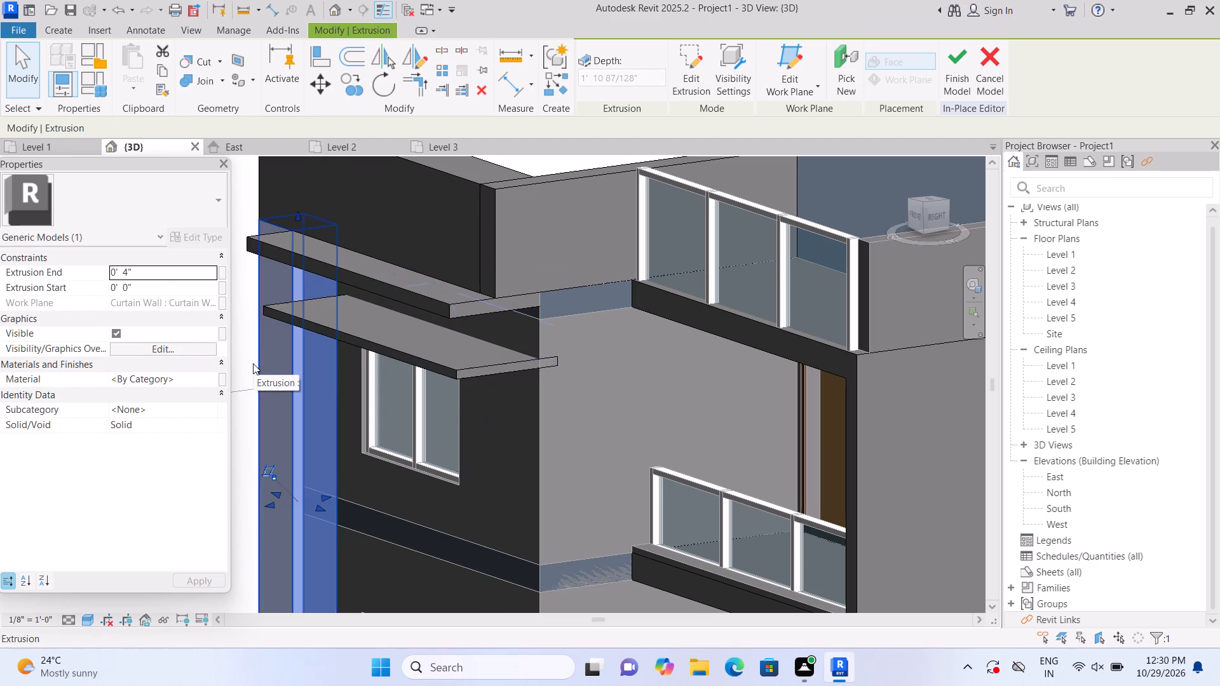
# Pull the wall-side edge of the canopy slab above the upper front window slightly inward with its shape handle.
pyautogui.press('Escape')
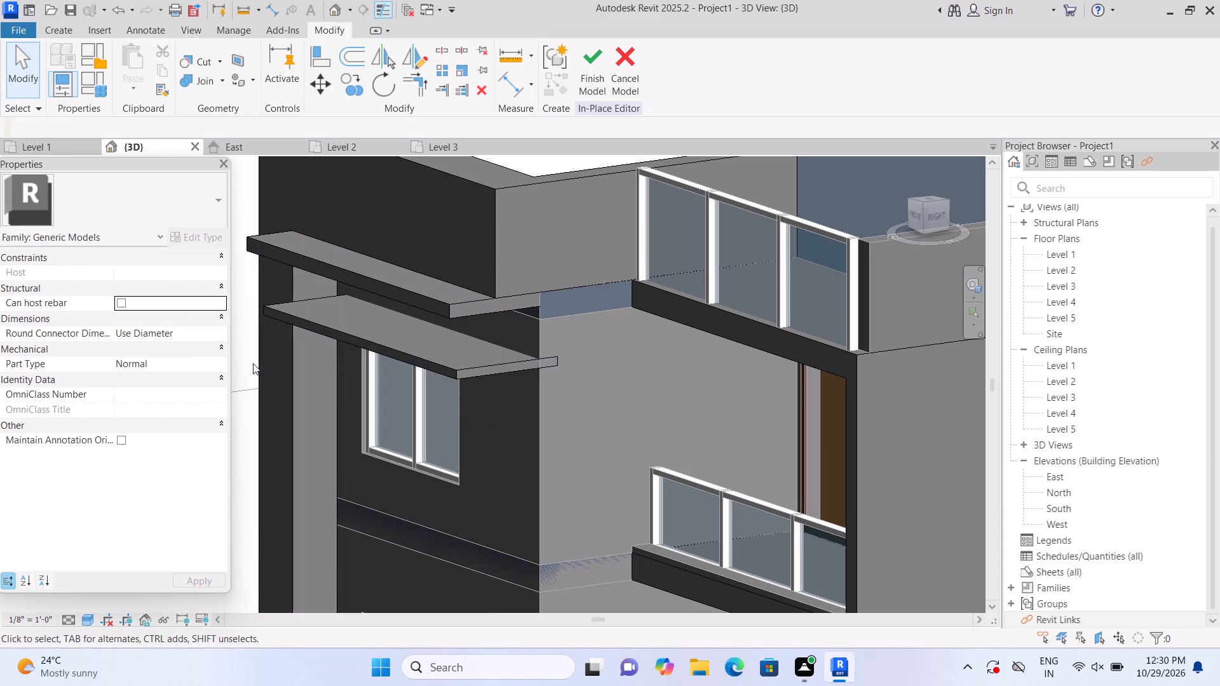
pyautogui.click(431, 346)
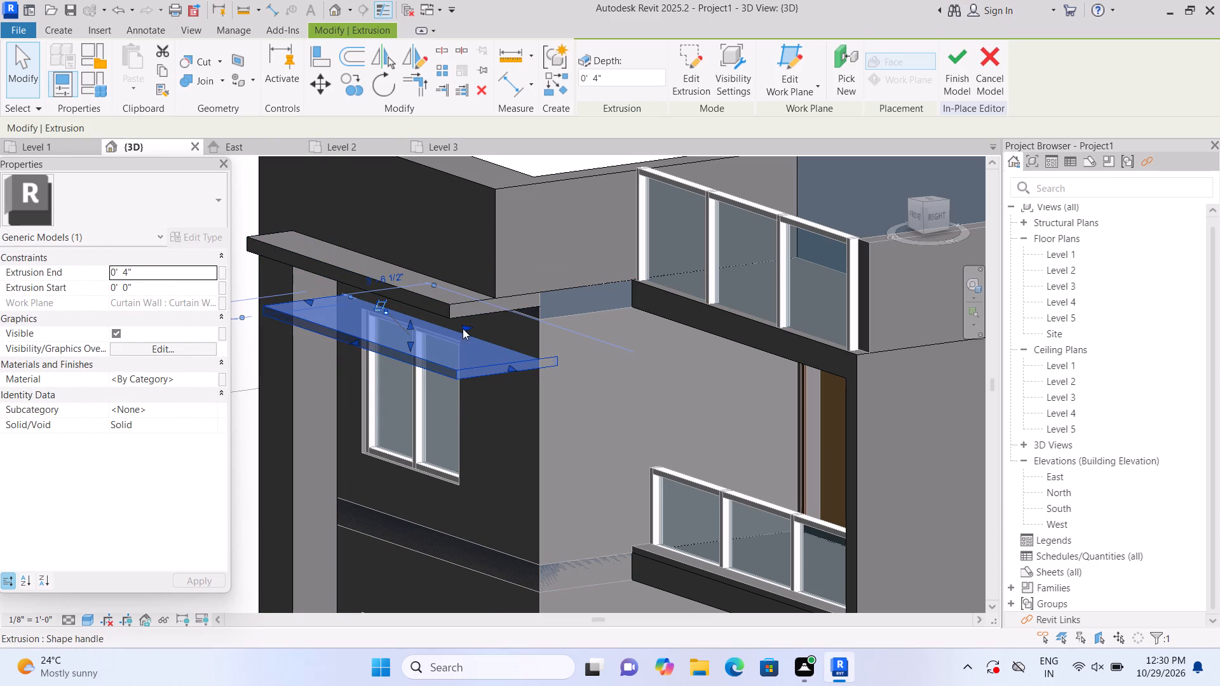
pyautogui.click(465, 328)
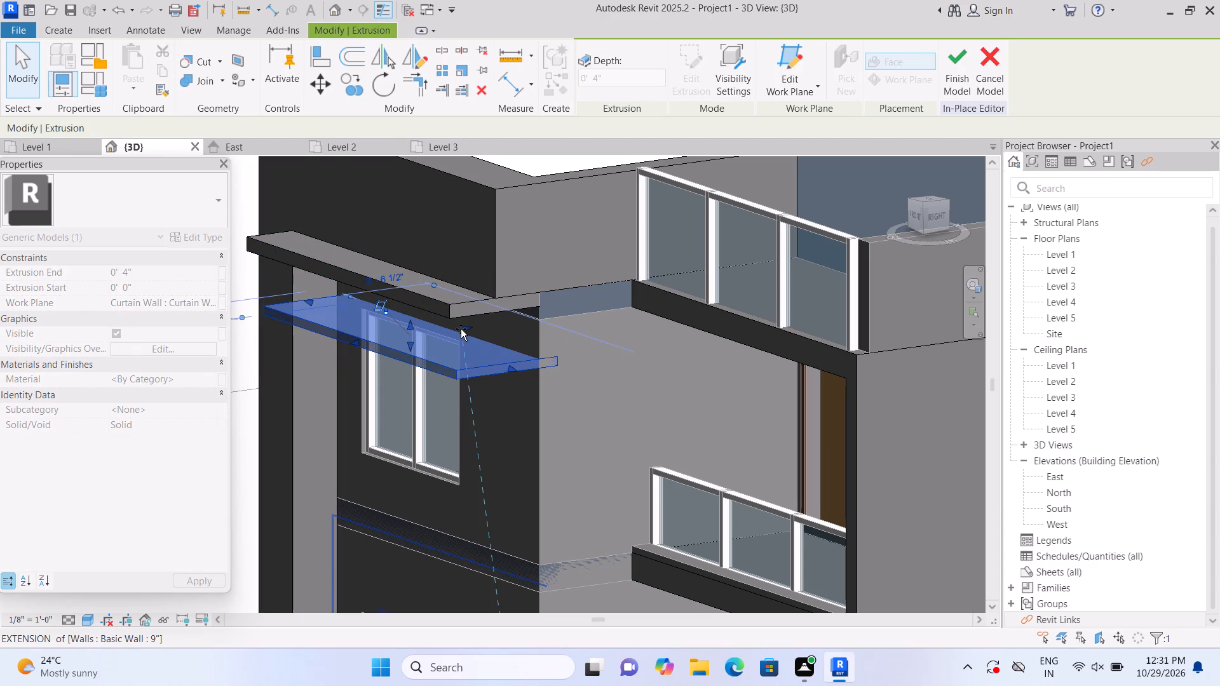
pyautogui.click(460, 330)
pyautogui.scroll(1, 479, 335)
pyautogui.moveTo(461, 326); pyautogui.dragTo(457, 328)
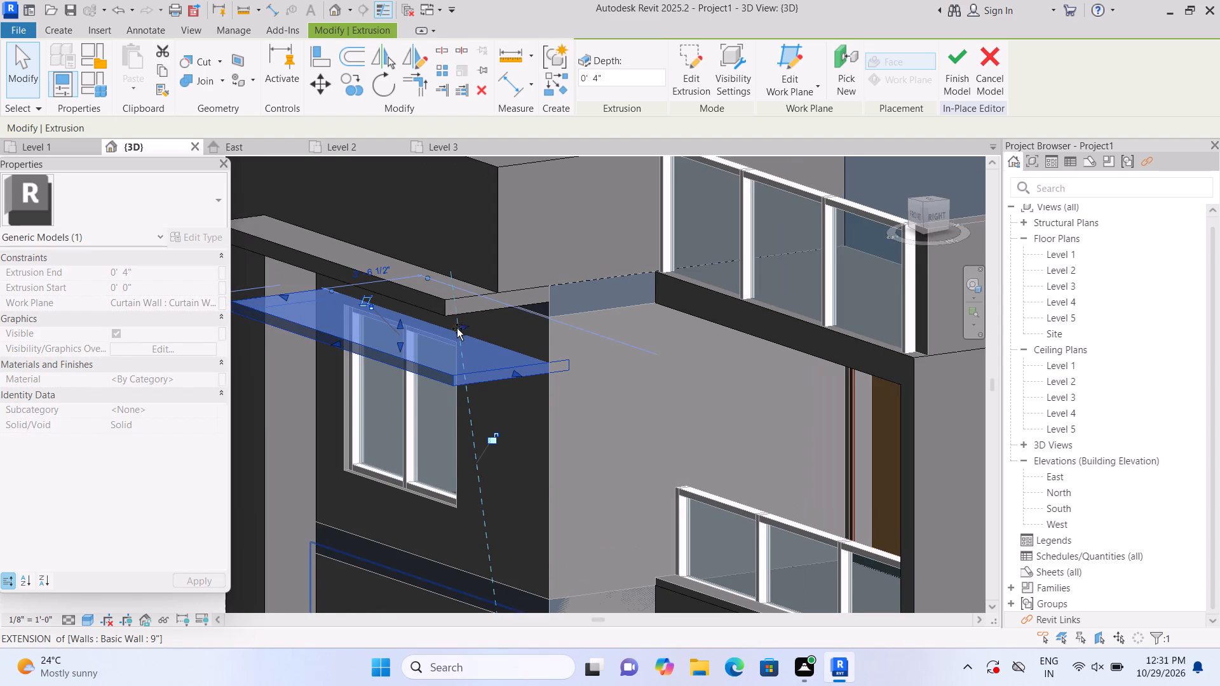
pyautogui.moveTo(457, 328); pyautogui.dragTo(448, 331)
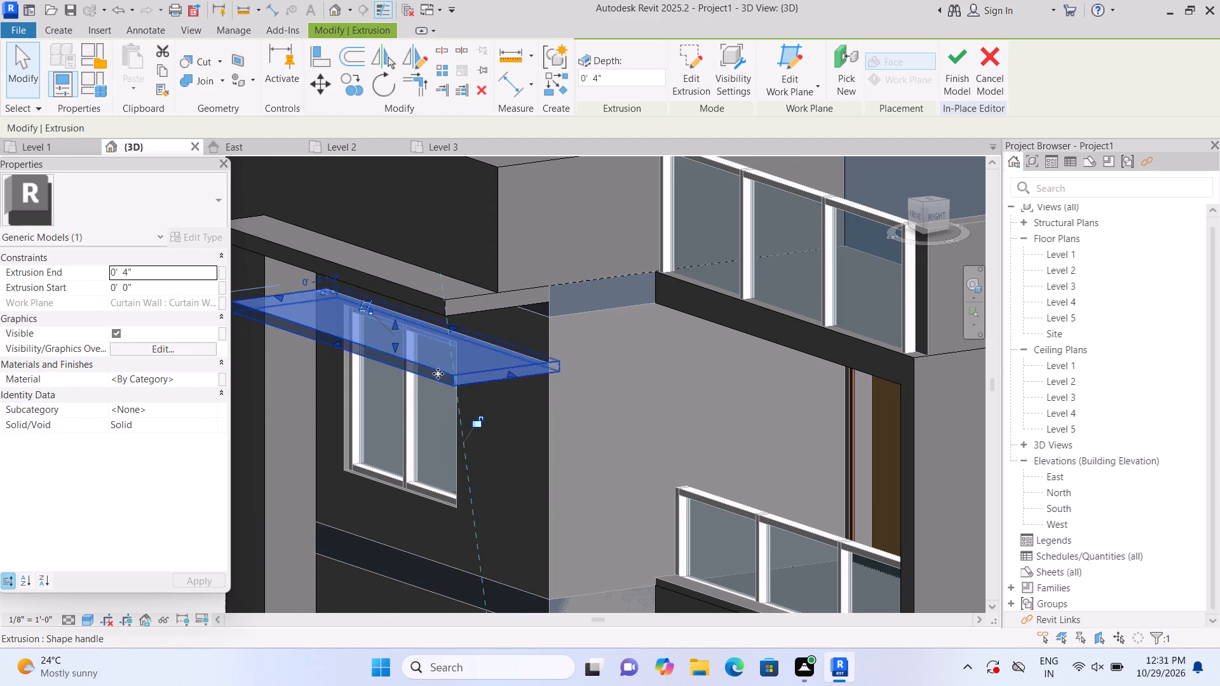
pyautogui.click(473, 379)
pyautogui.scroll(1, 473, 379)
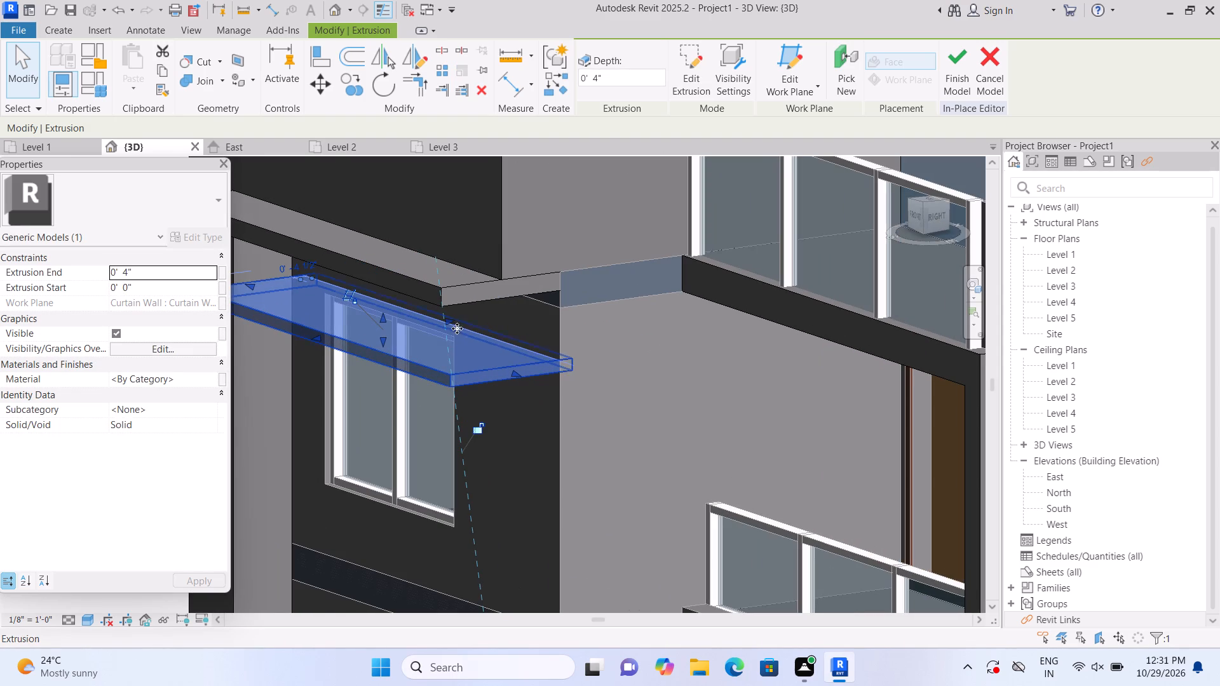
pyautogui.moveTo(449, 319); pyautogui.dragTo(446, 320)
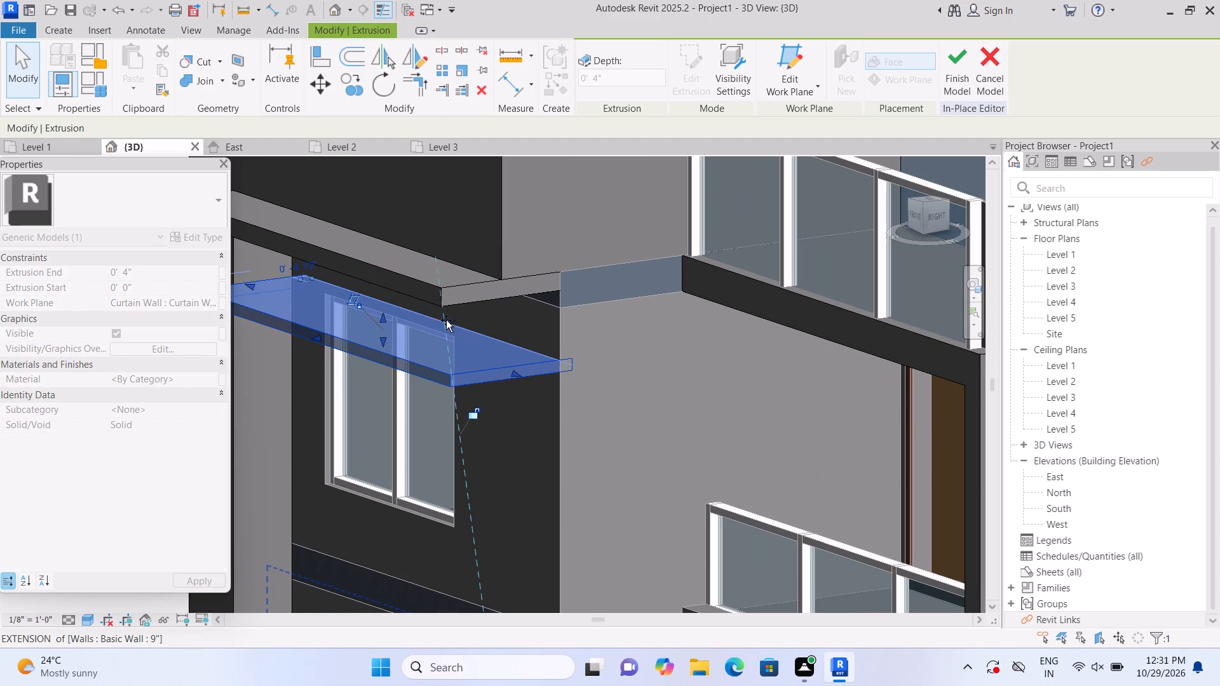
pyautogui.moveTo(446, 320); pyautogui.dragTo(442, 323)
pyautogui.press('Escape')
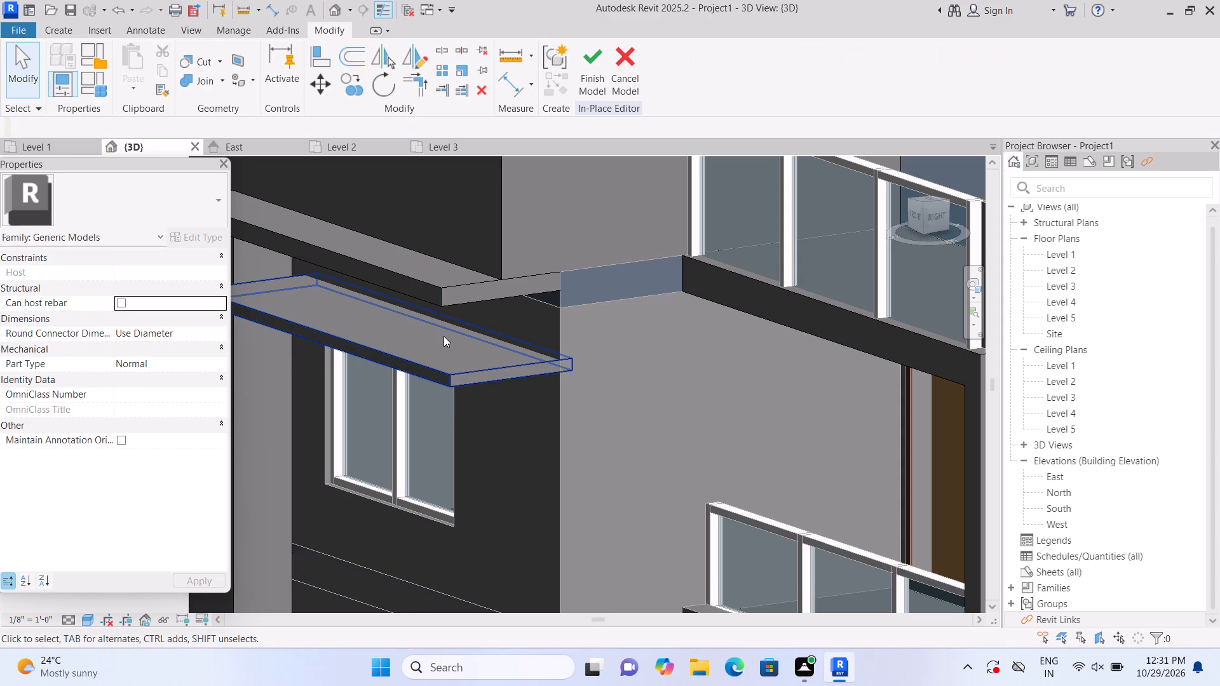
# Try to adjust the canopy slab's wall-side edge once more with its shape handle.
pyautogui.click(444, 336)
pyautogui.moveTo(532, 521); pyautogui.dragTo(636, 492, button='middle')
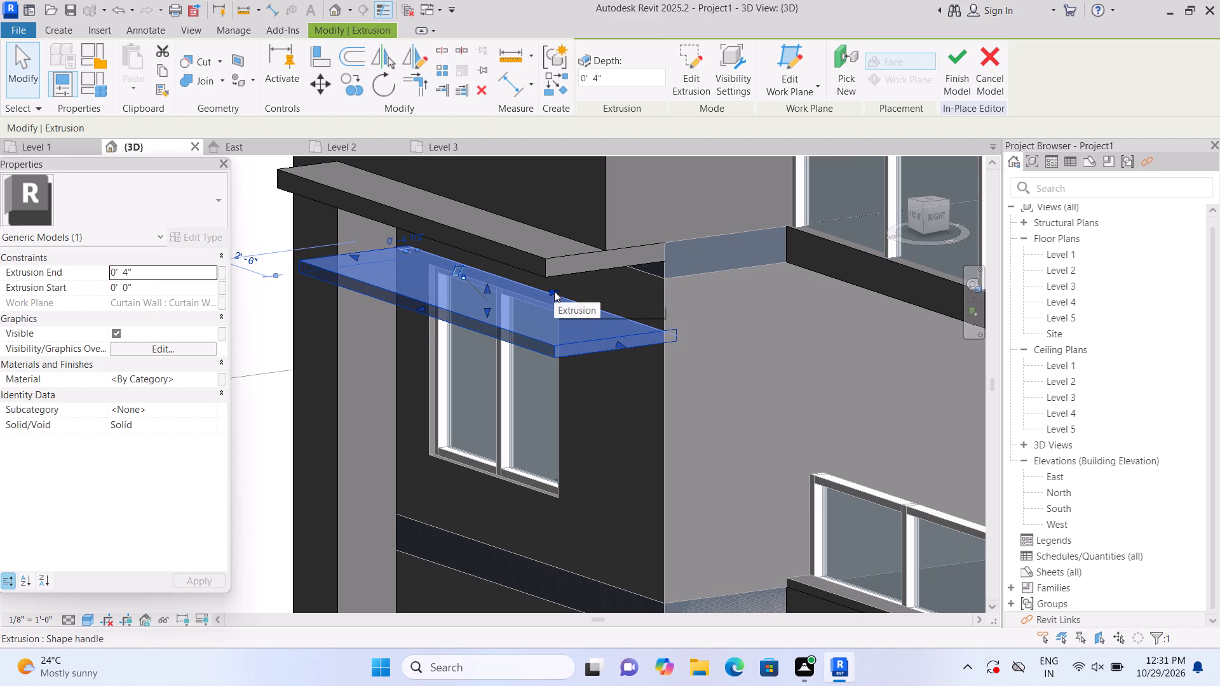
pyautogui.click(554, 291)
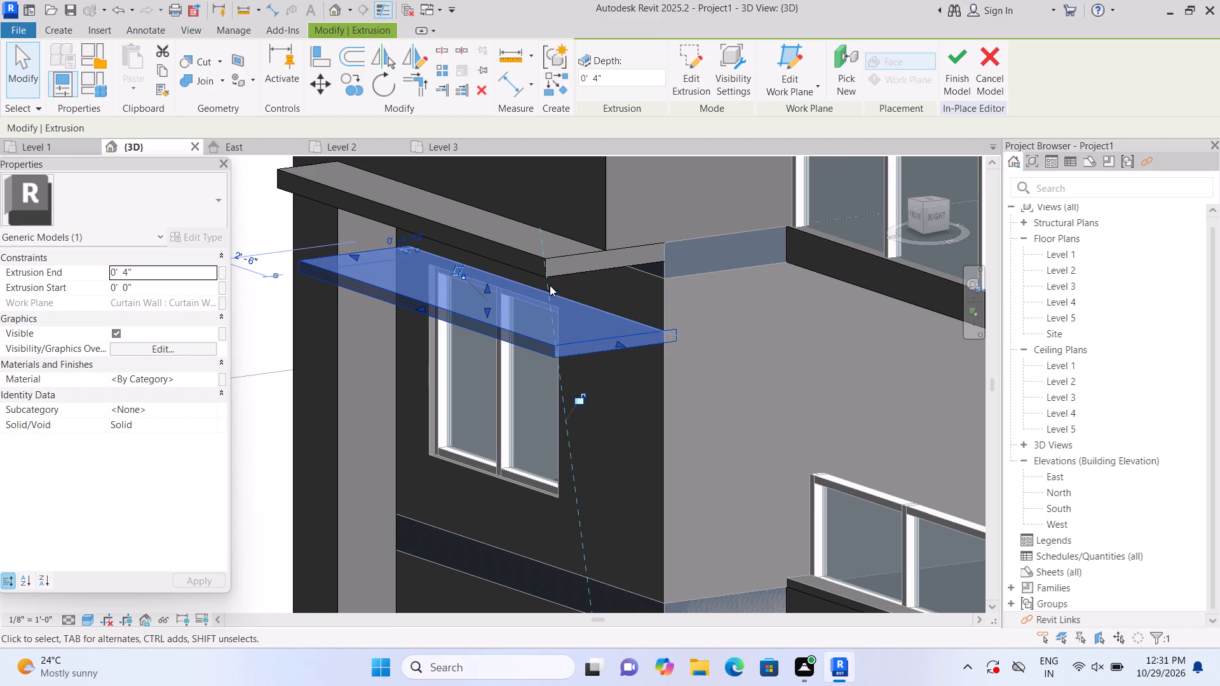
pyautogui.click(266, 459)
# Create an extrusion on the balcony-side wall face from a rectangle about 9'-5" long and 4" high, starting at the canopy slab's outer corner.
pyautogui.scroll(-1, 266, 459)
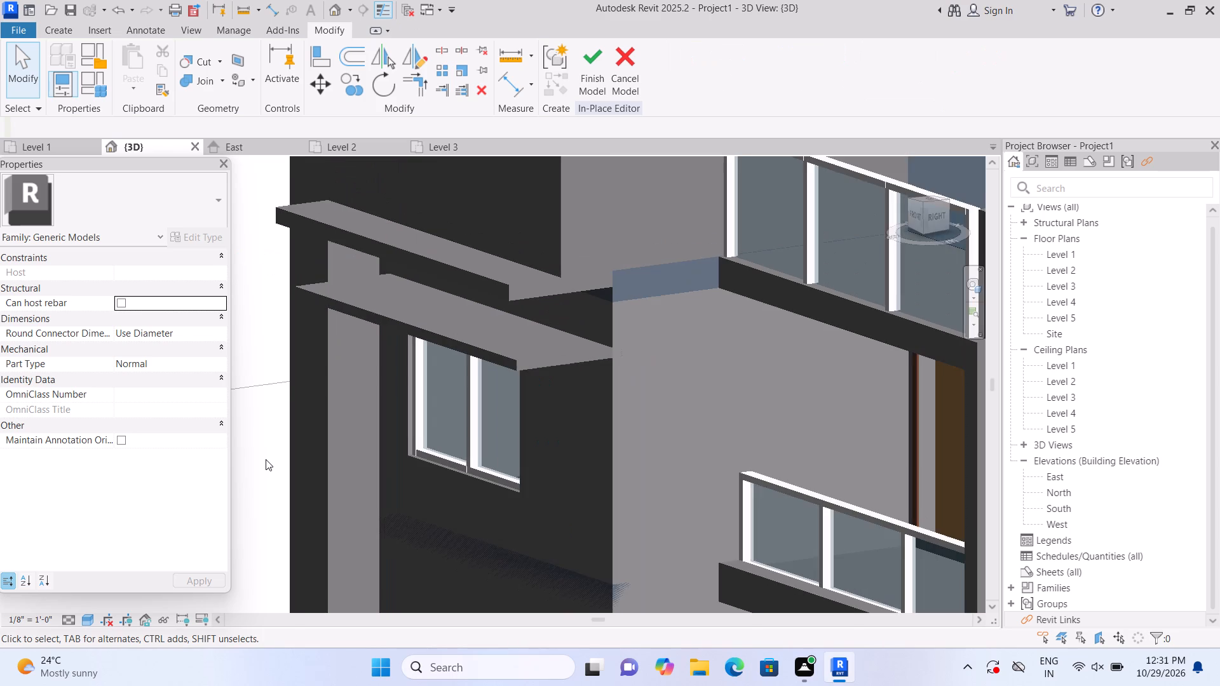
pyautogui.scroll(-1, 266, 459)
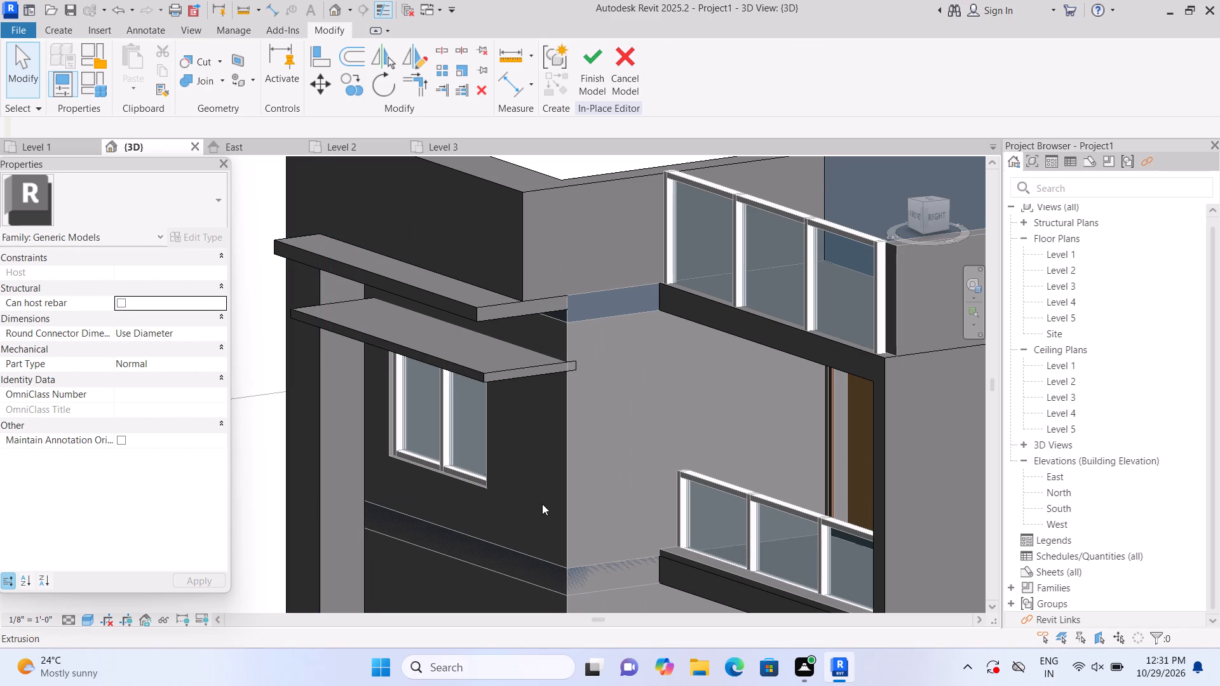
pyautogui.keyDown('shift'); pyautogui.moveTo(539, 513); pyautogui.dragTo(482, 537, button='middle'); pyautogui.keyUp('shift')
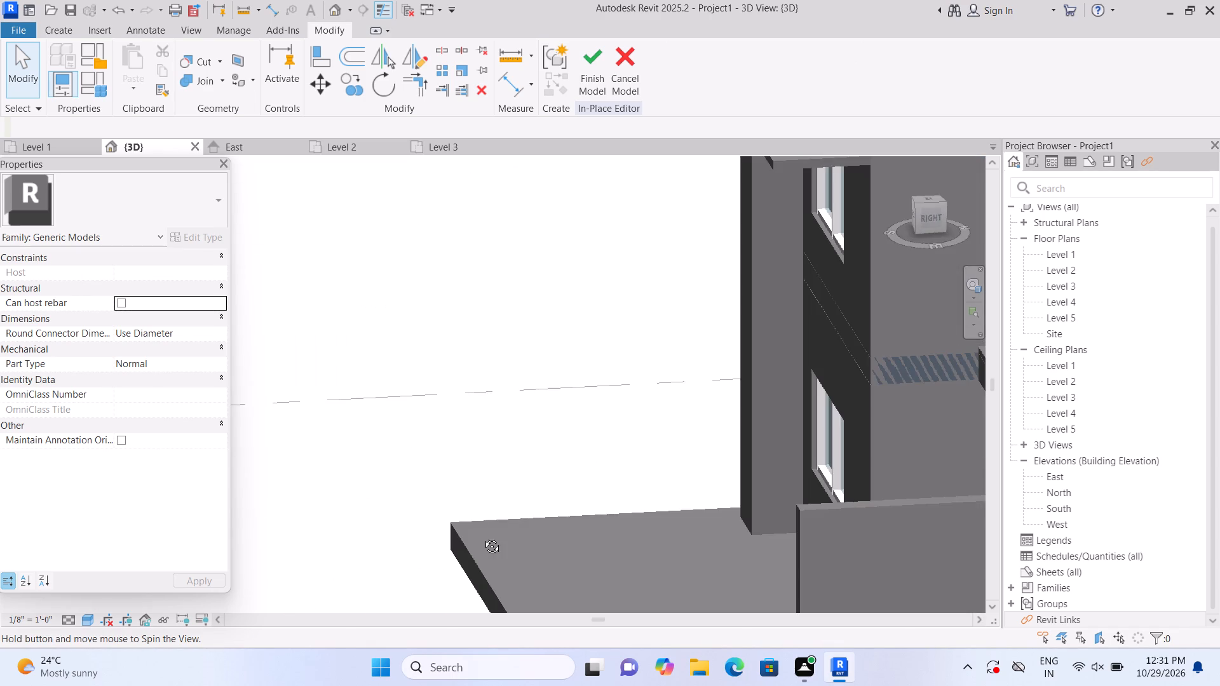
pyautogui.keyDown('shift'); pyautogui.moveTo(482, 537); pyautogui.dragTo(522, 529, button='middle'); pyautogui.keyUp('shift')
pyautogui.scroll(1, 647, 443)
pyautogui.moveTo(644, 448); pyautogui.dragTo(586, 511, button='middle')
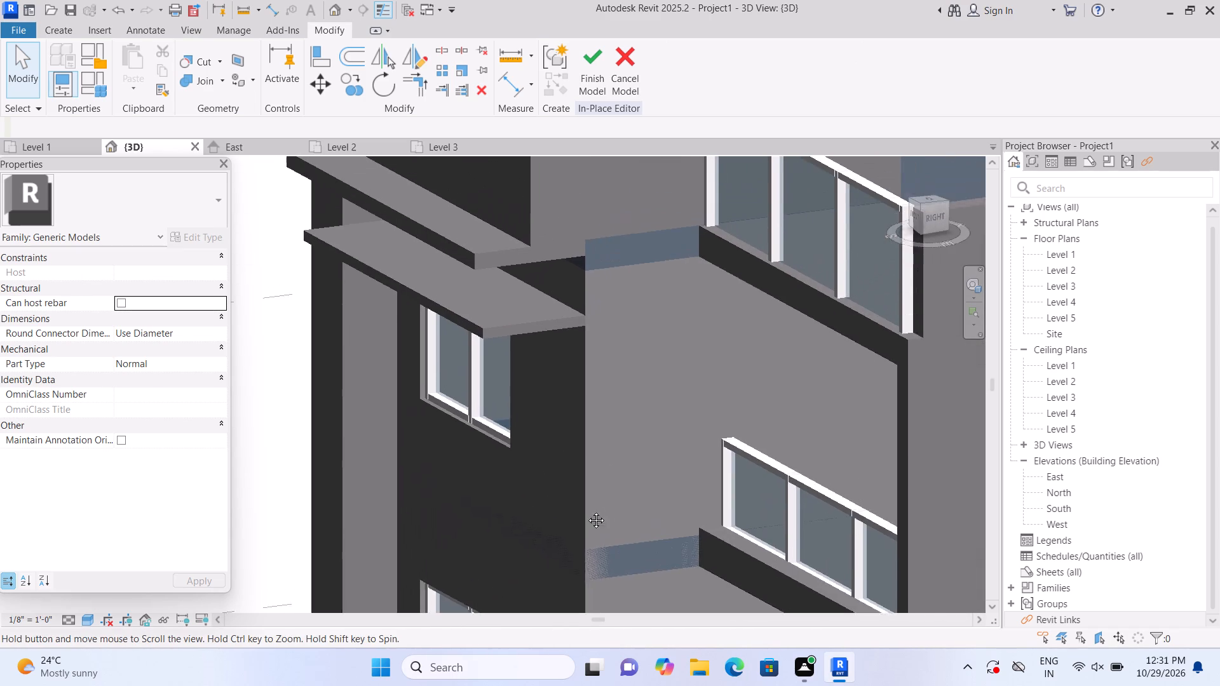
pyautogui.moveTo(586, 511); pyautogui.dragTo(563, 527, button='middle')
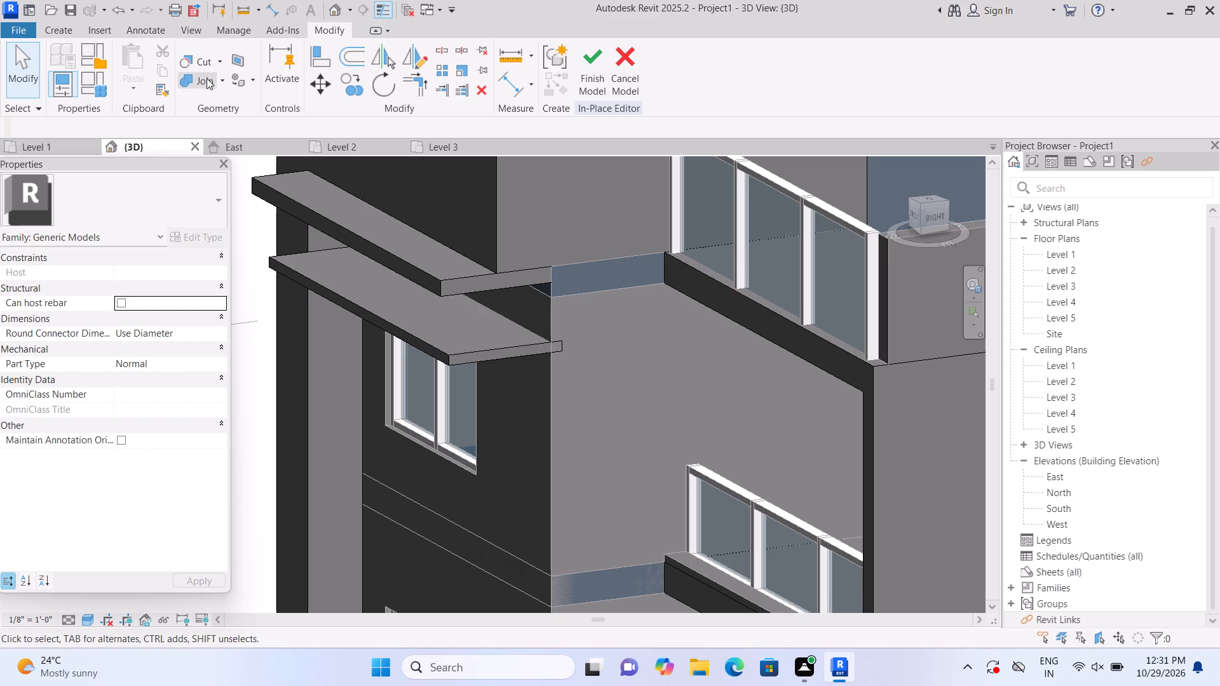
pyautogui.click(65, 34)
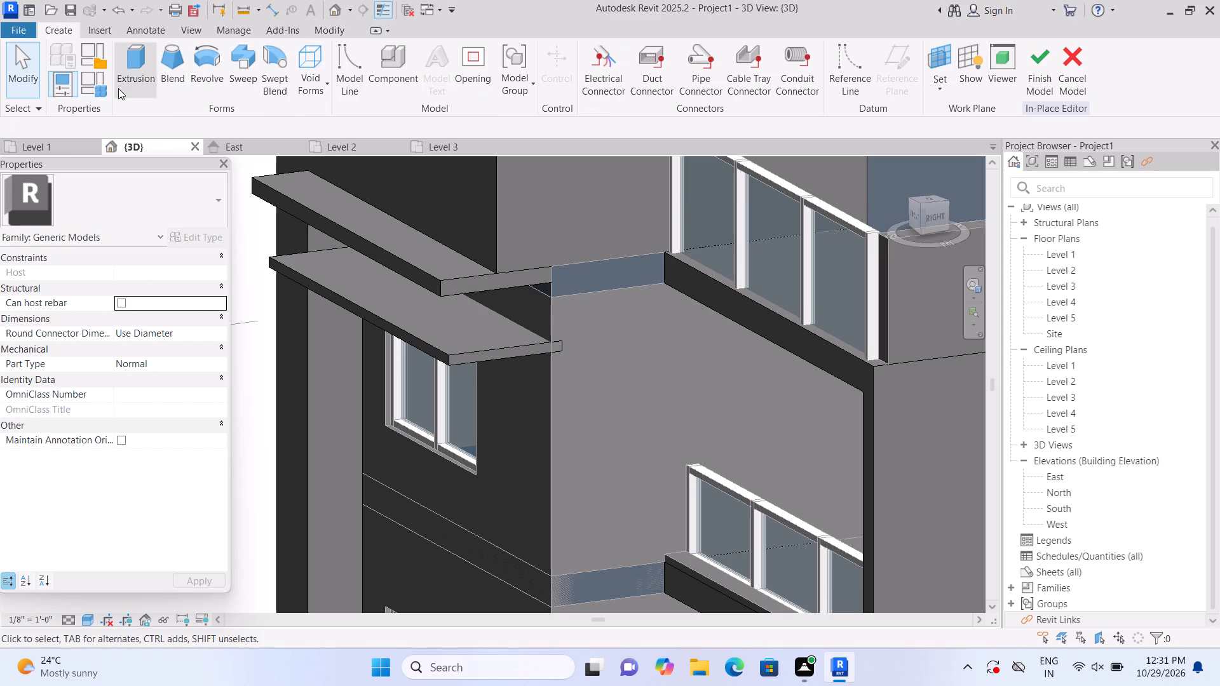
pyautogui.click(118, 88)
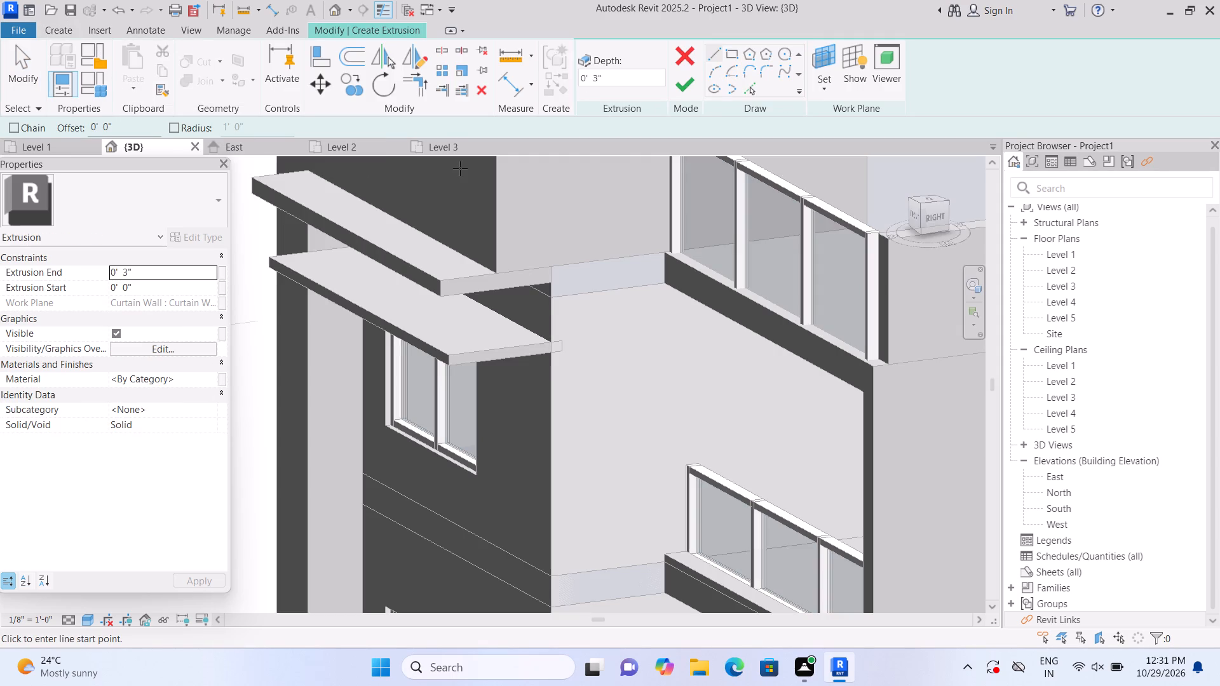
pyautogui.click(835, 88)
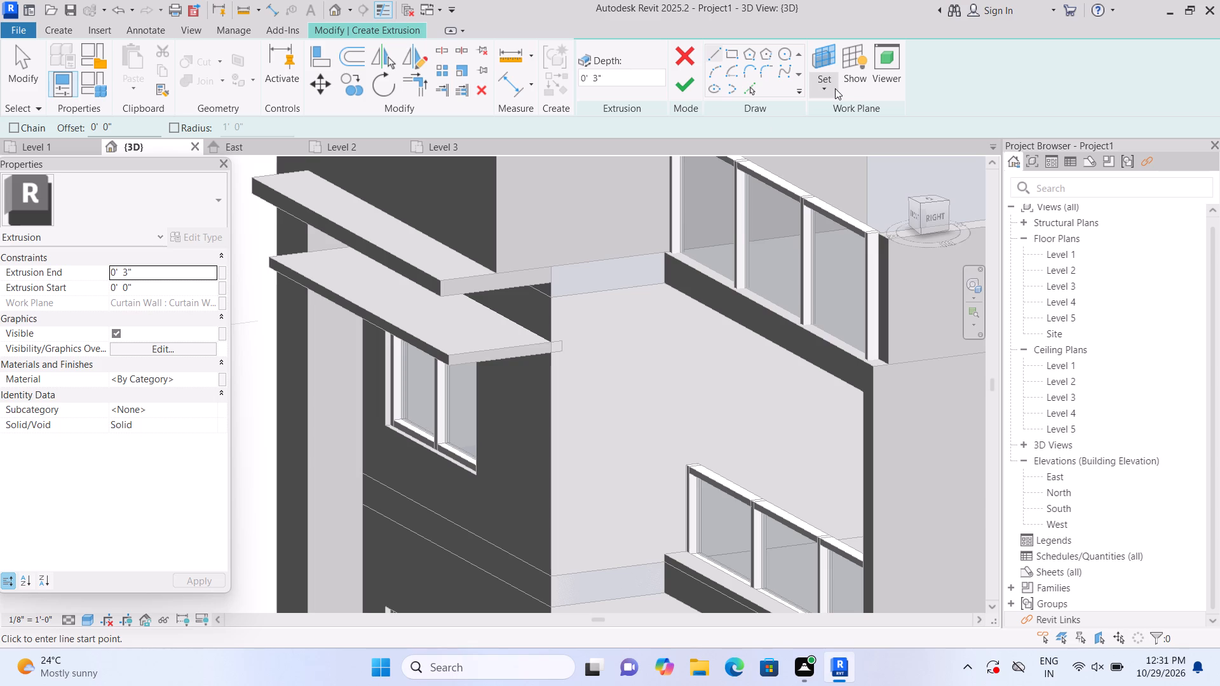
pyautogui.click(835, 88)
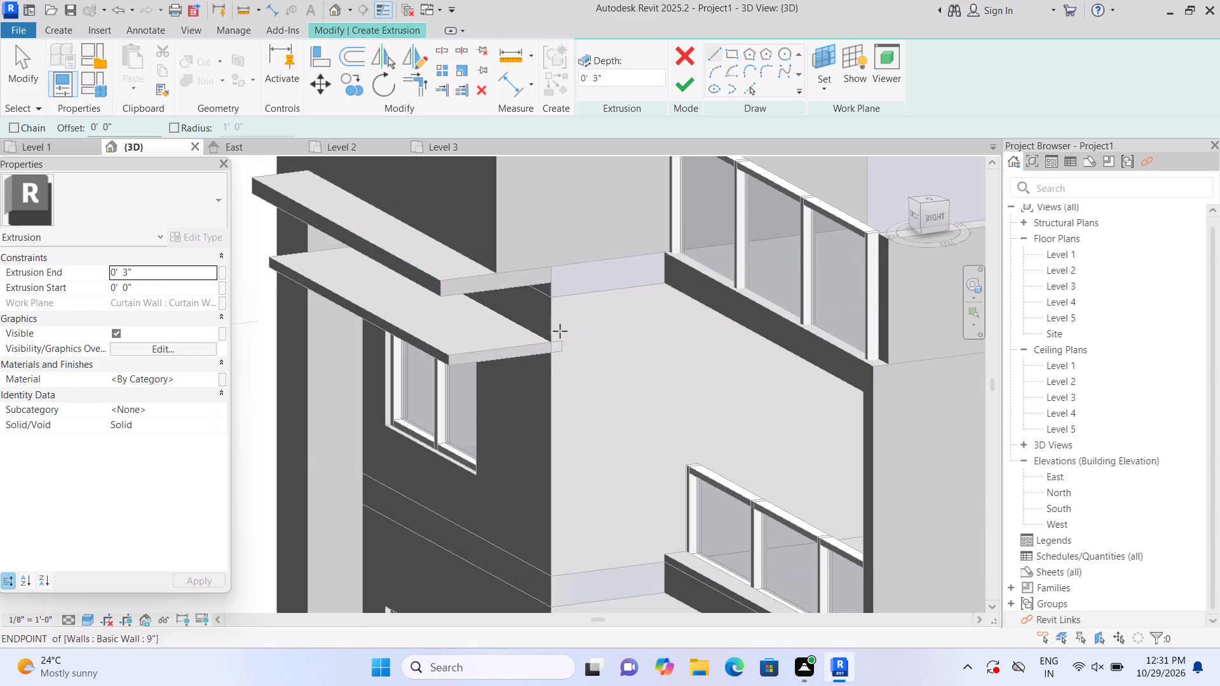
pyautogui.click(824, 97)
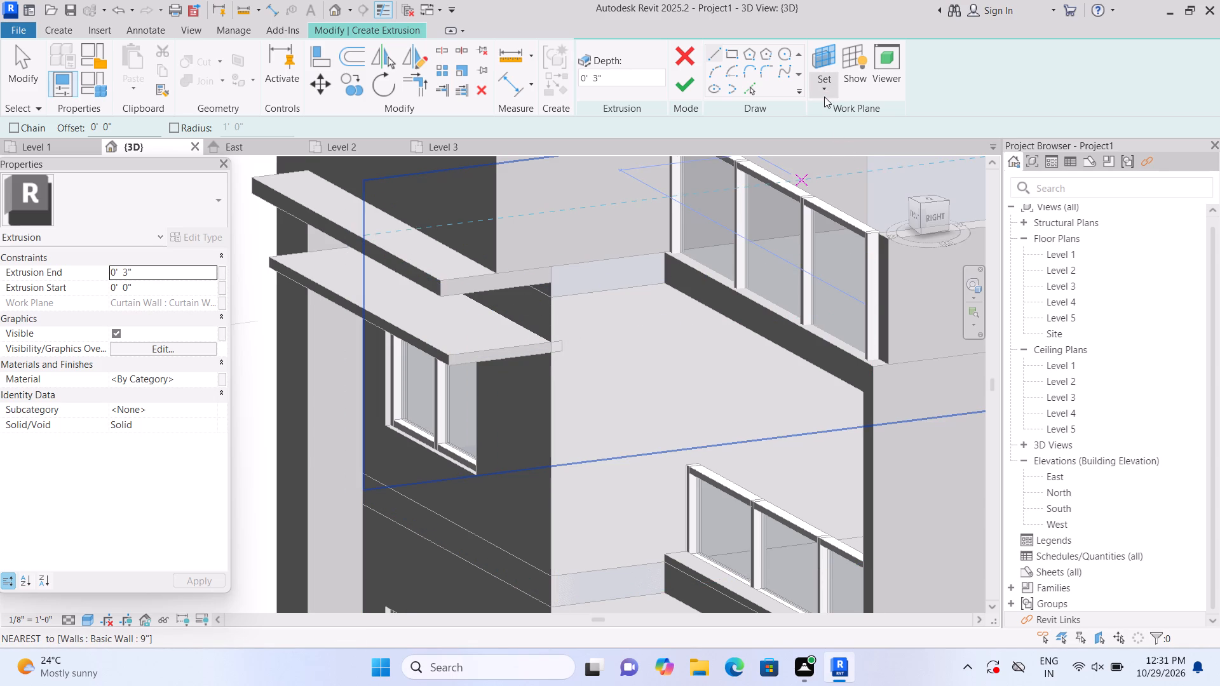
pyautogui.click(841, 140)
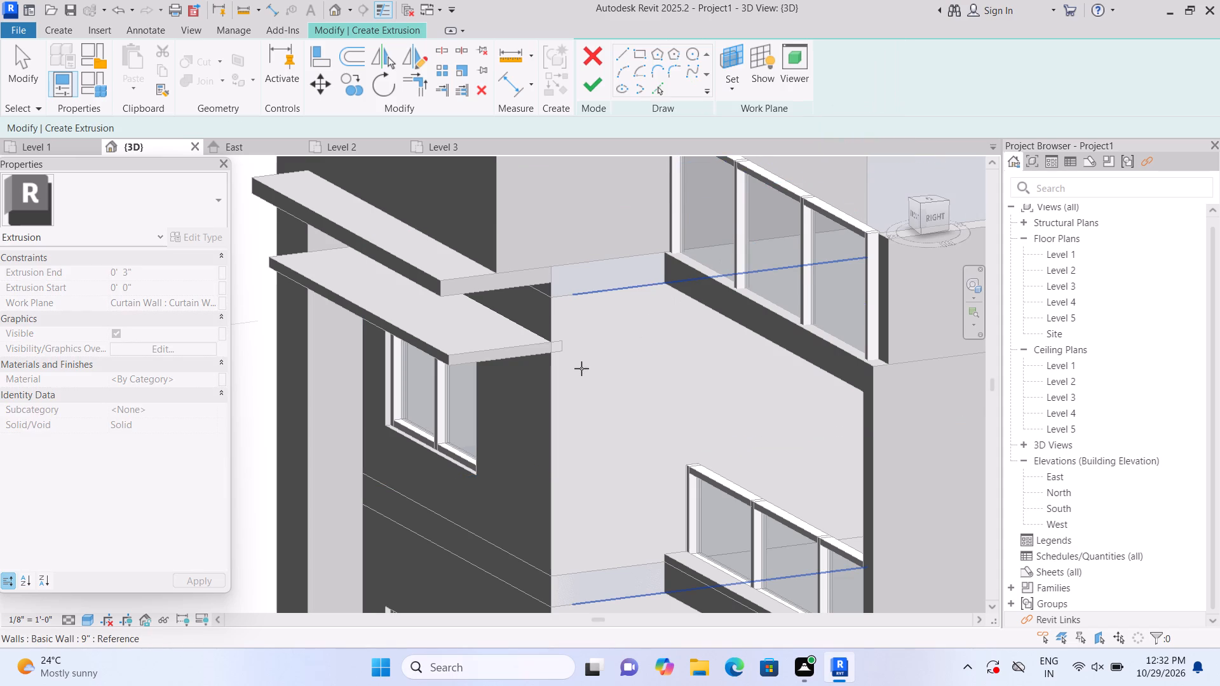
pyautogui.click(563, 314)
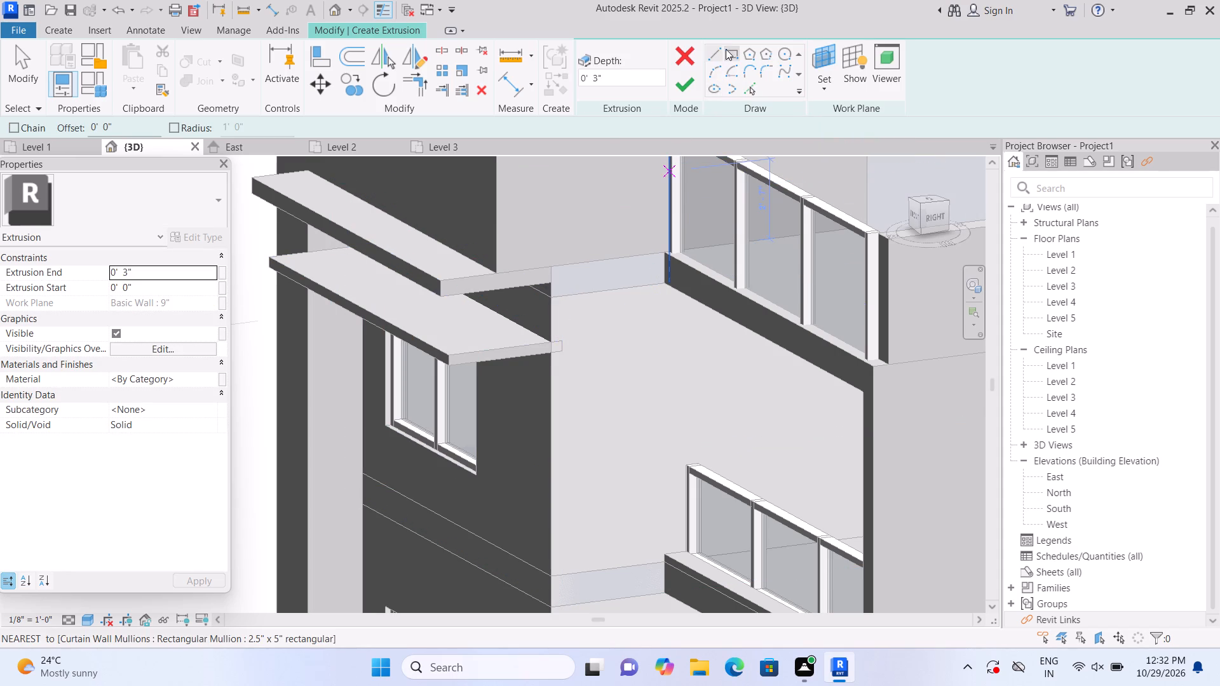
pyautogui.click(726, 48)
pyautogui.click(447, 351)
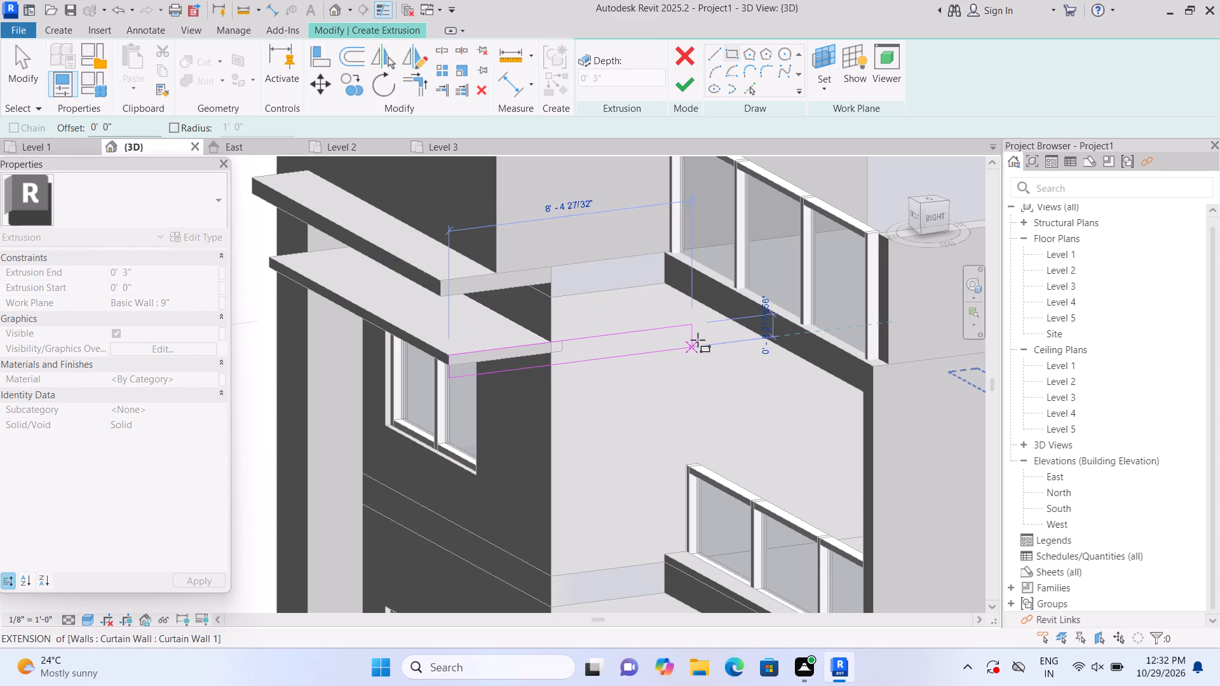
pyautogui.click(721, 337)
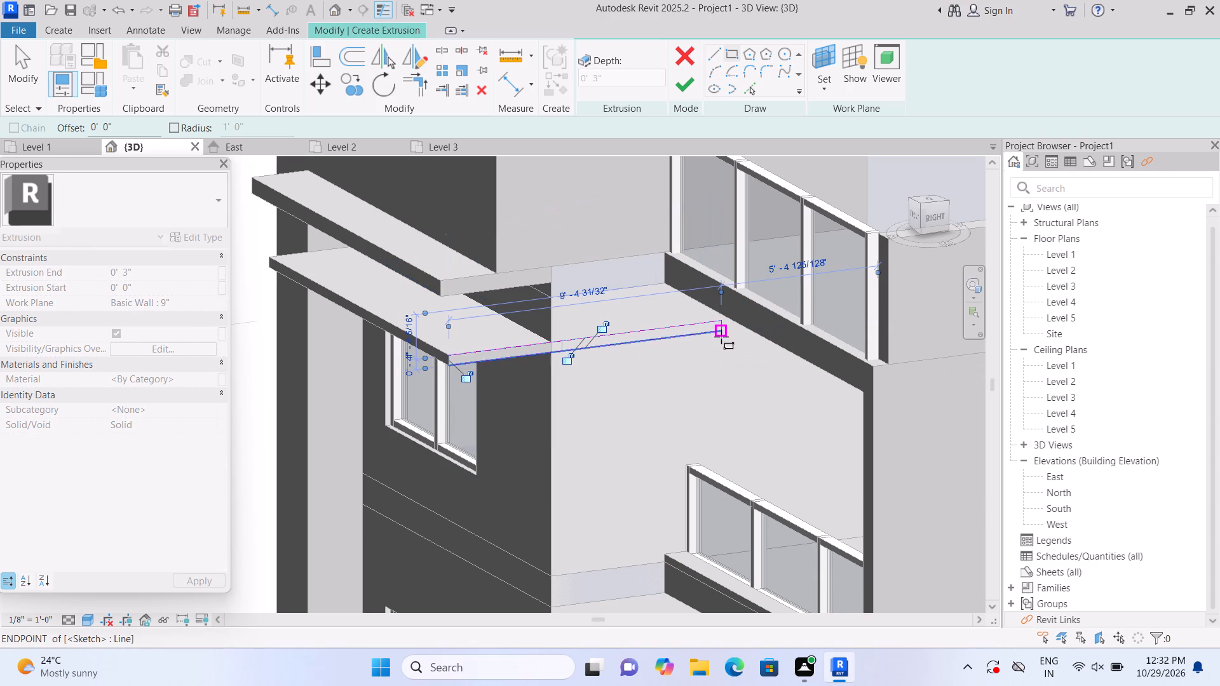
pyautogui.click(692, 85)
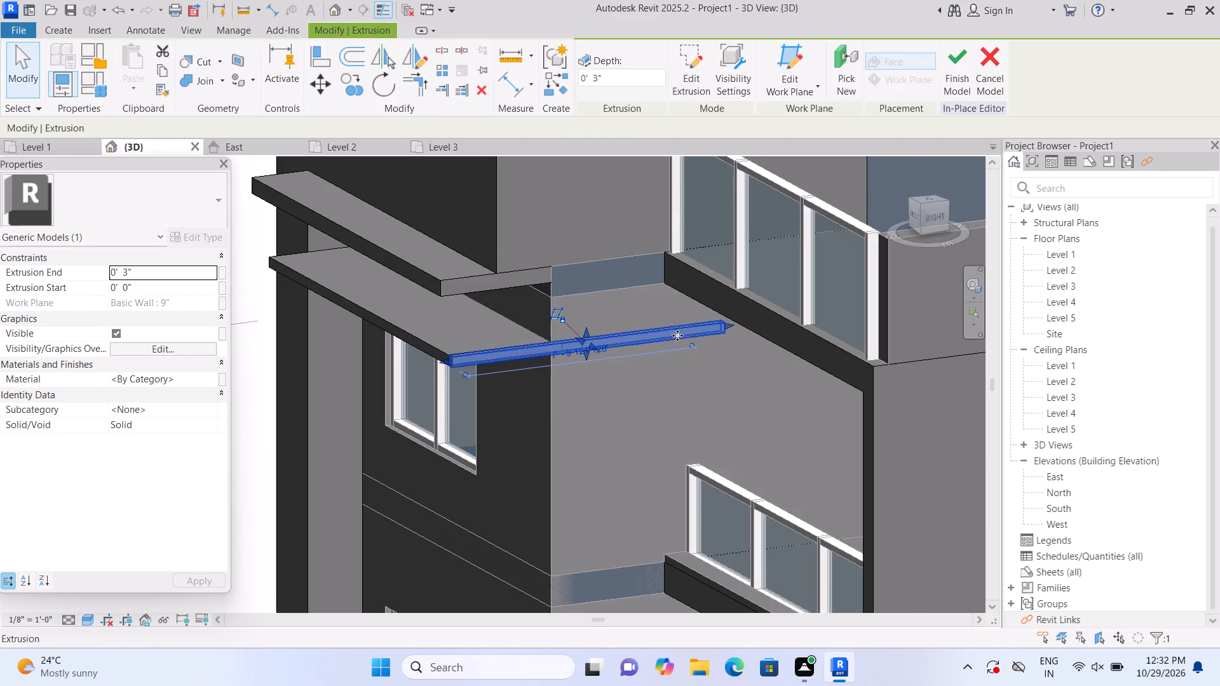
# Pull the new side-wall extrusion's outer face outward with its shape handle to a depth of about 1'-1".
pyautogui.scroll(3, 598, 427)
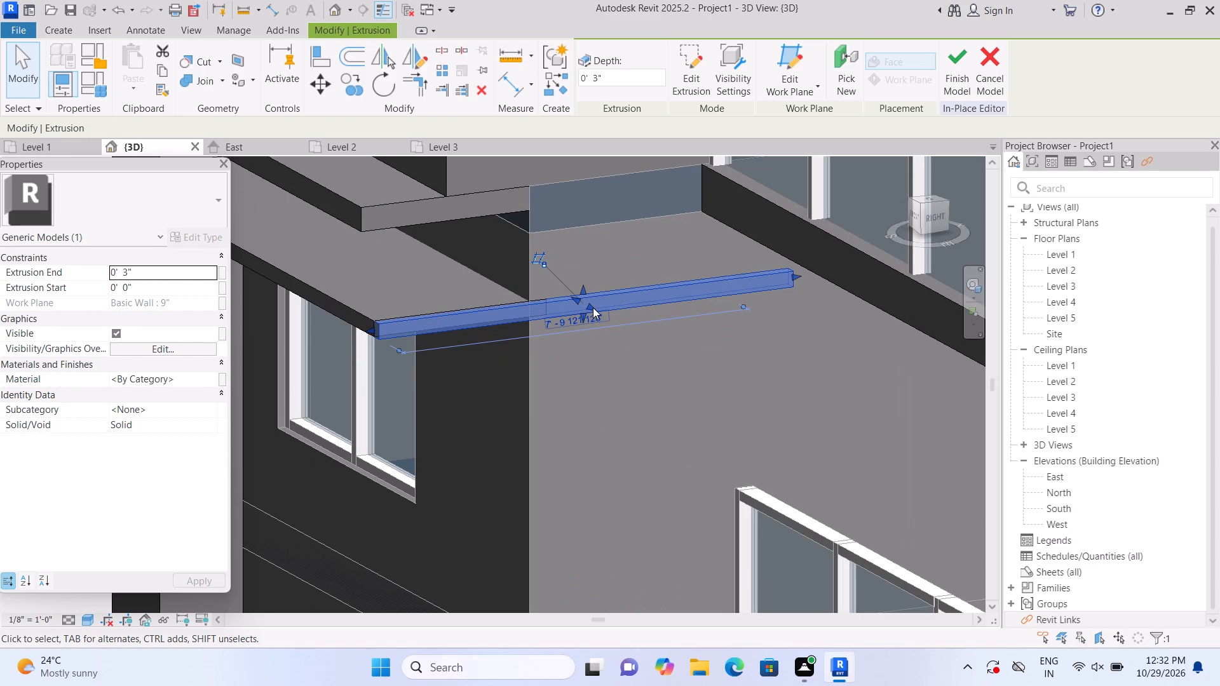
pyautogui.moveTo(590, 306); pyautogui.dragTo(615, 320)
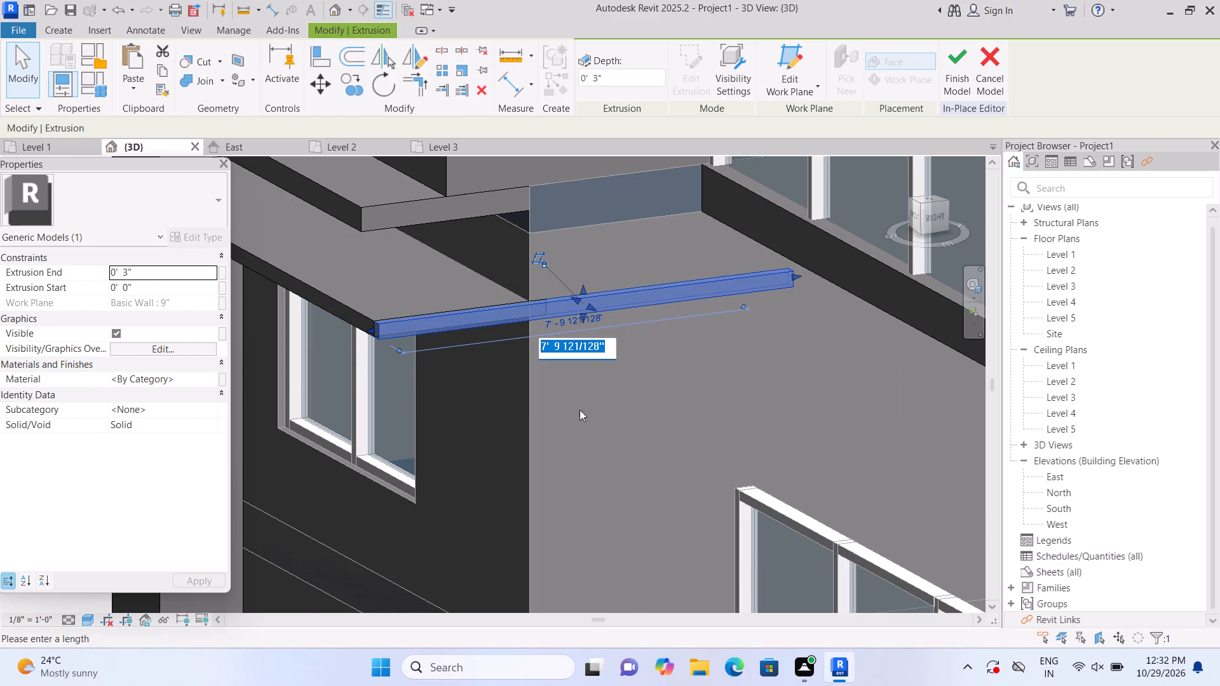
pyautogui.press('Escape')
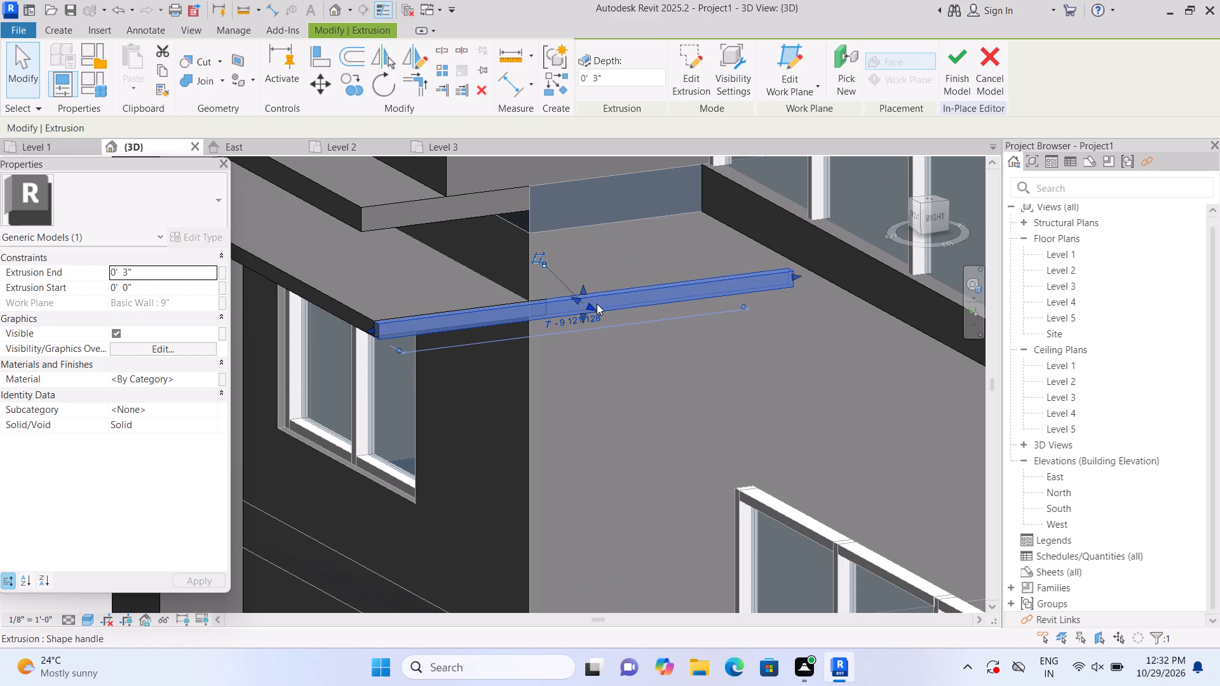
pyautogui.moveTo(589, 306); pyautogui.dragTo(641, 315)
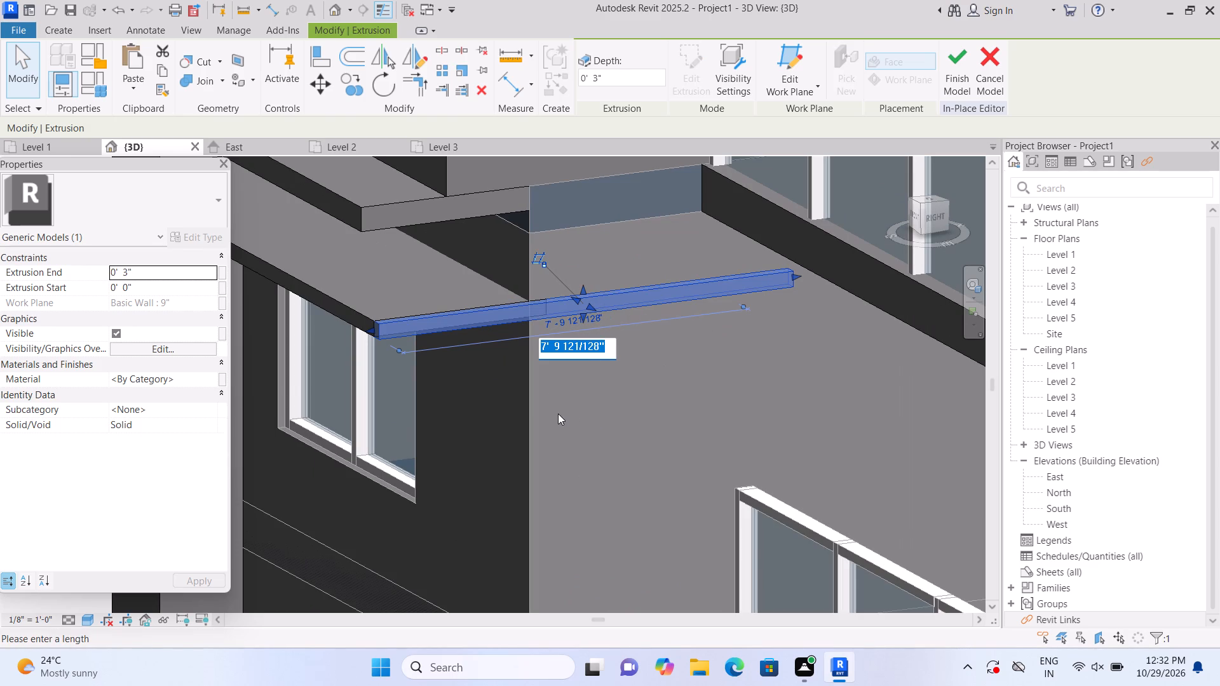
pyautogui.press('Escape')
pyautogui.keyDown('shift'); pyautogui.moveTo(473, 530); pyautogui.dragTo(508, 543, button='middle'); pyautogui.keyUp('shift')
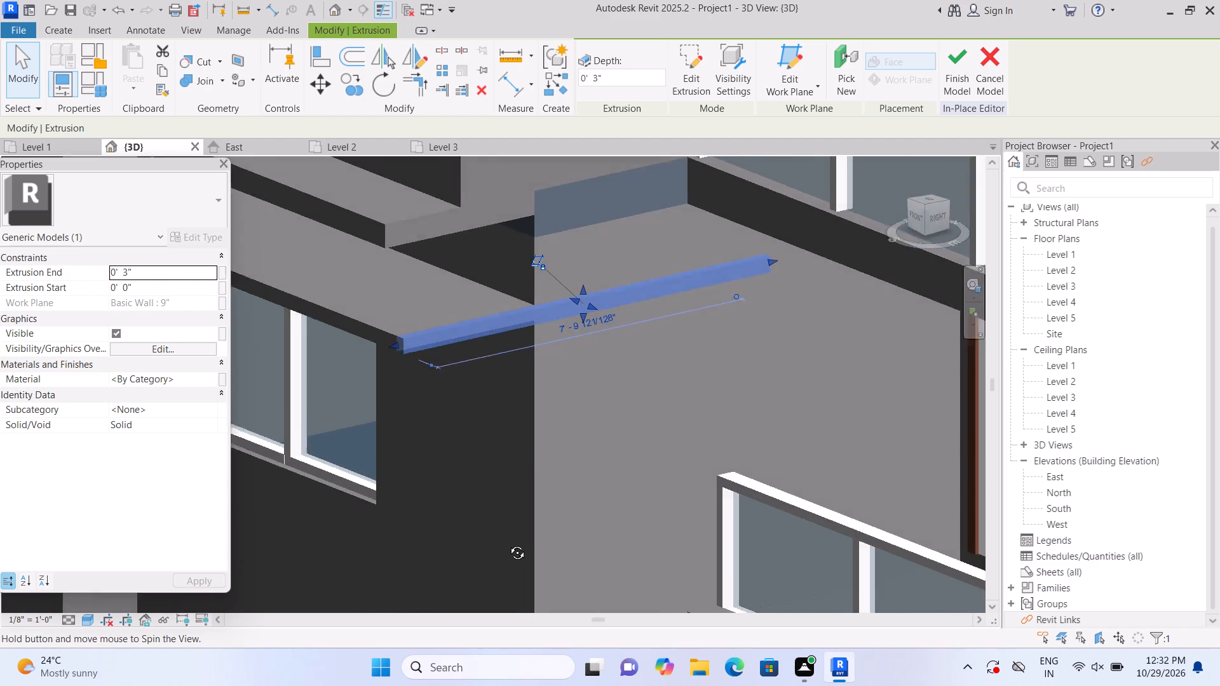
pyautogui.keyDown('shift'); pyautogui.moveTo(508, 543); pyautogui.dragTo(550, 553, button='middle'); pyautogui.keyUp('shift')
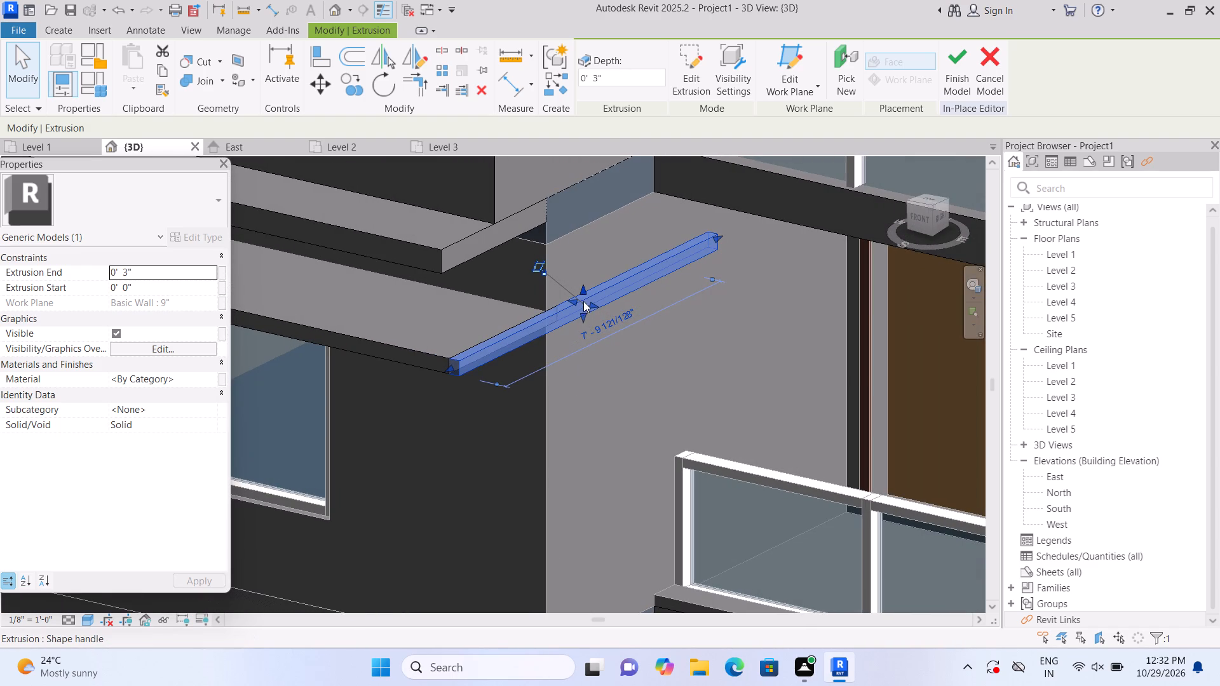
pyautogui.moveTo(592, 304); pyautogui.dragTo(623, 311)
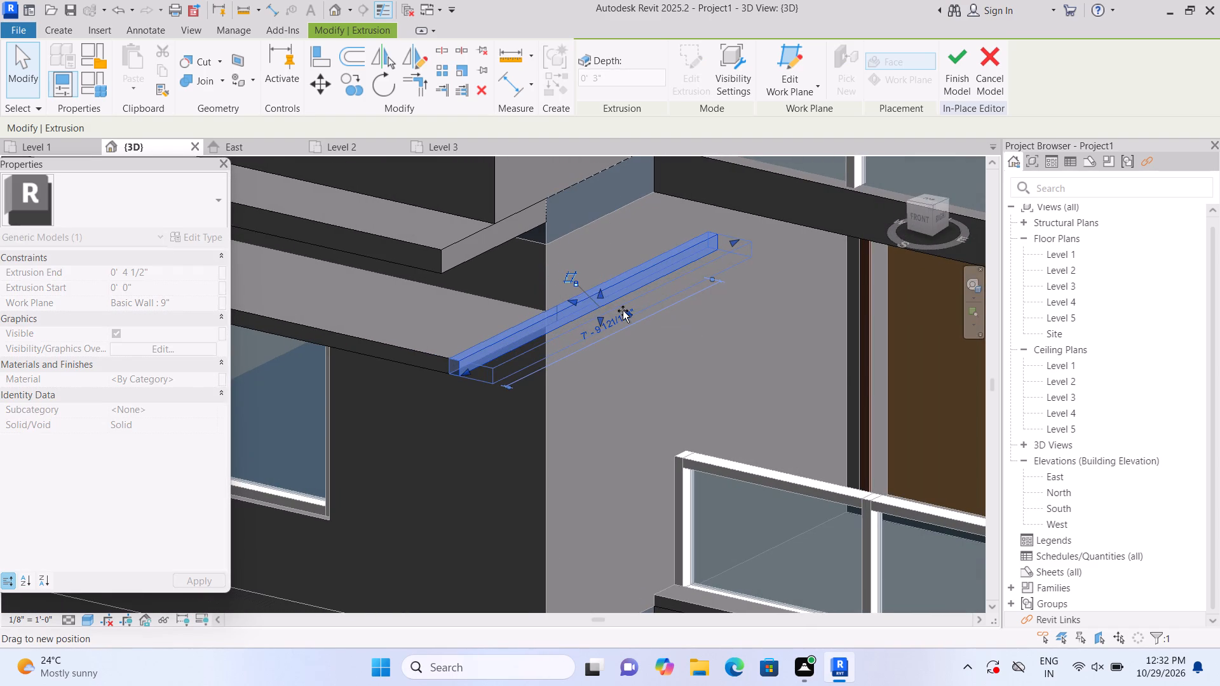
pyautogui.moveTo(623, 311); pyautogui.dragTo(622, 311)
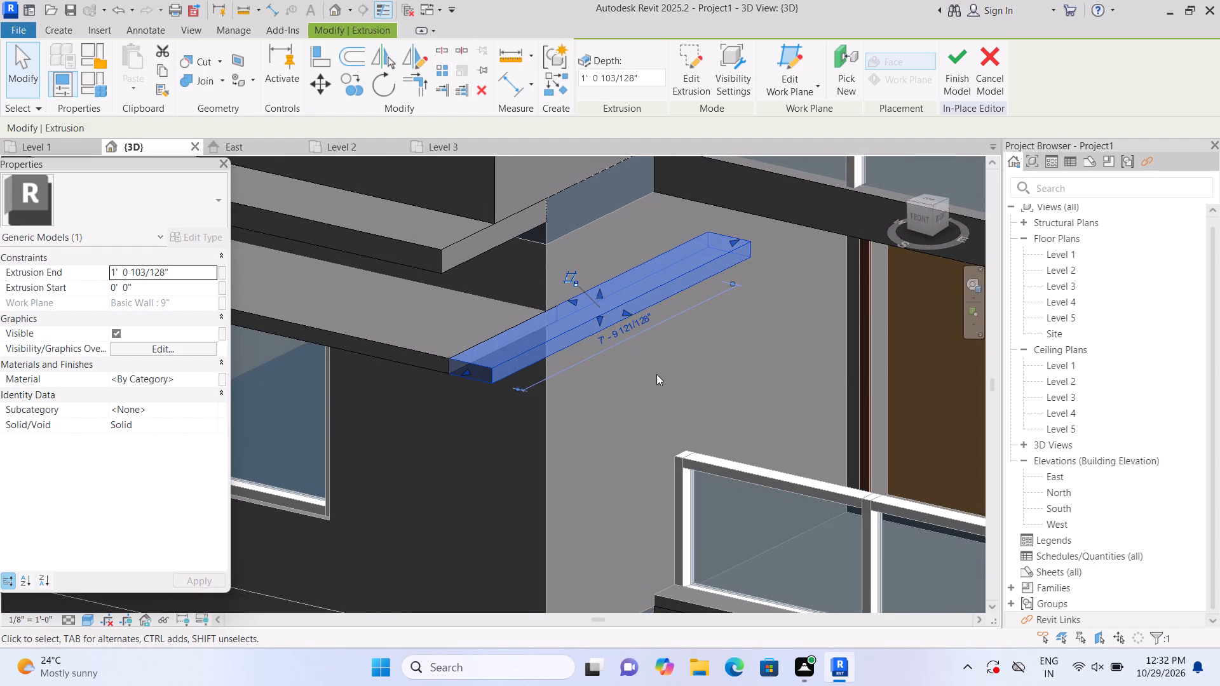
pyautogui.press('Escape')
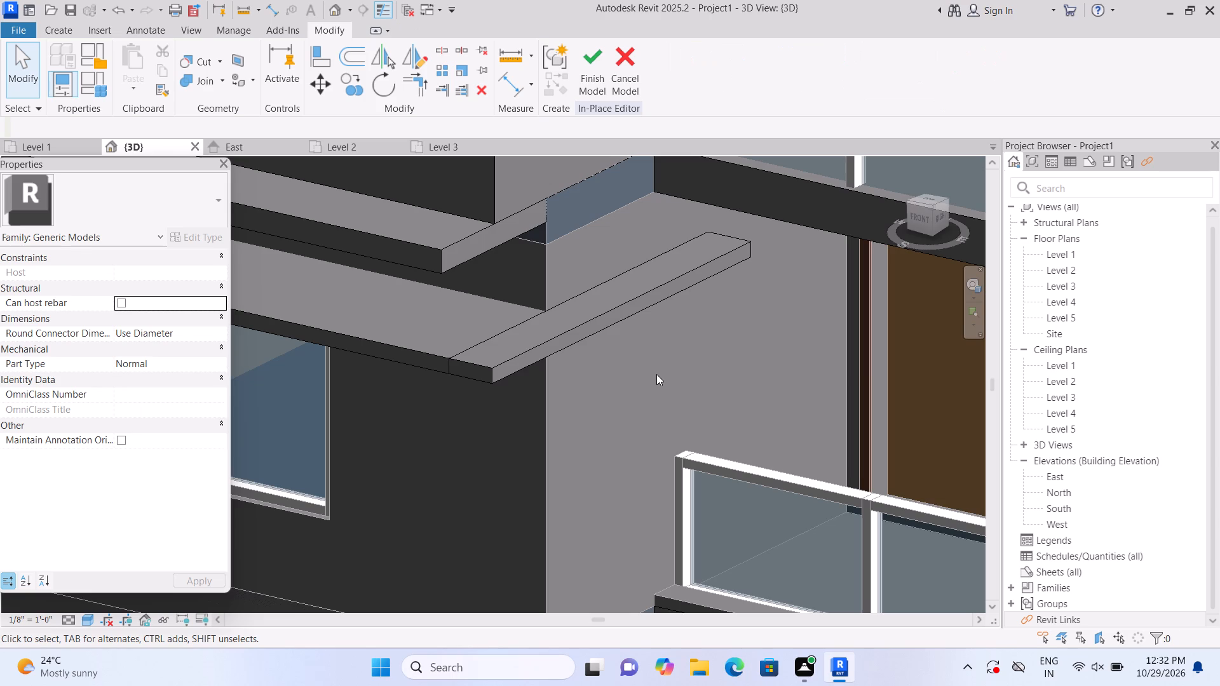
pyautogui.keyDown('shift'); pyautogui.moveTo(661, 375); pyautogui.dragTo(641, 304, button='middle'); pyautogui.keyUp('shift')
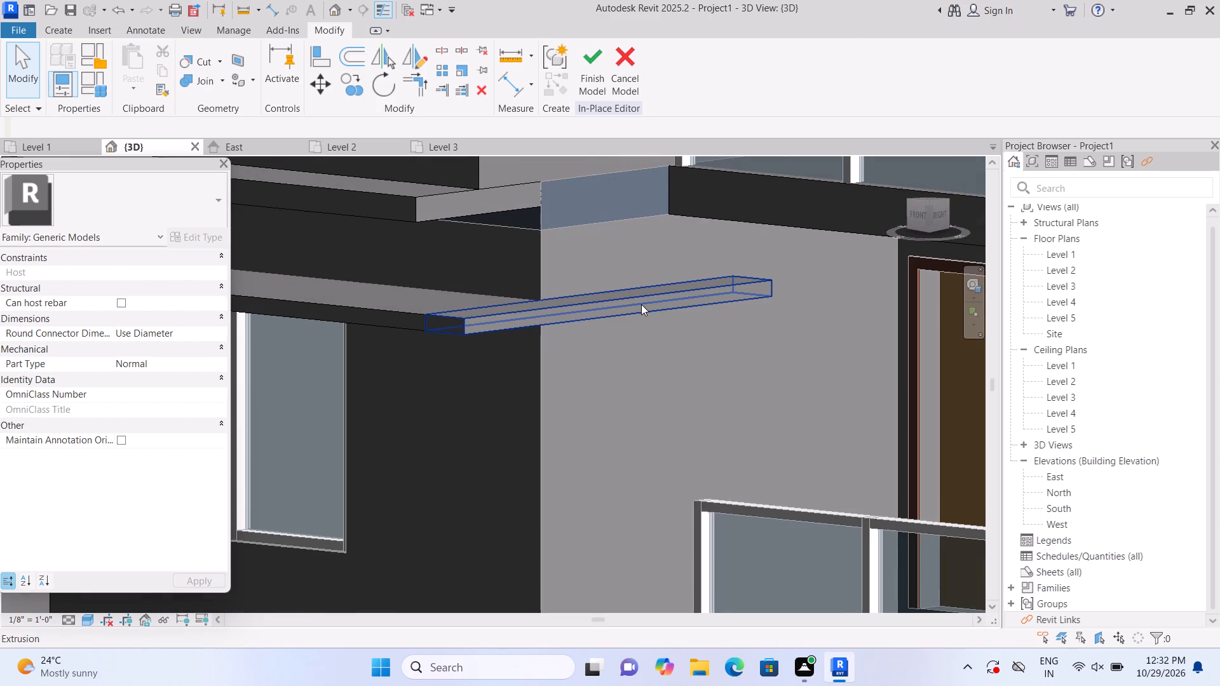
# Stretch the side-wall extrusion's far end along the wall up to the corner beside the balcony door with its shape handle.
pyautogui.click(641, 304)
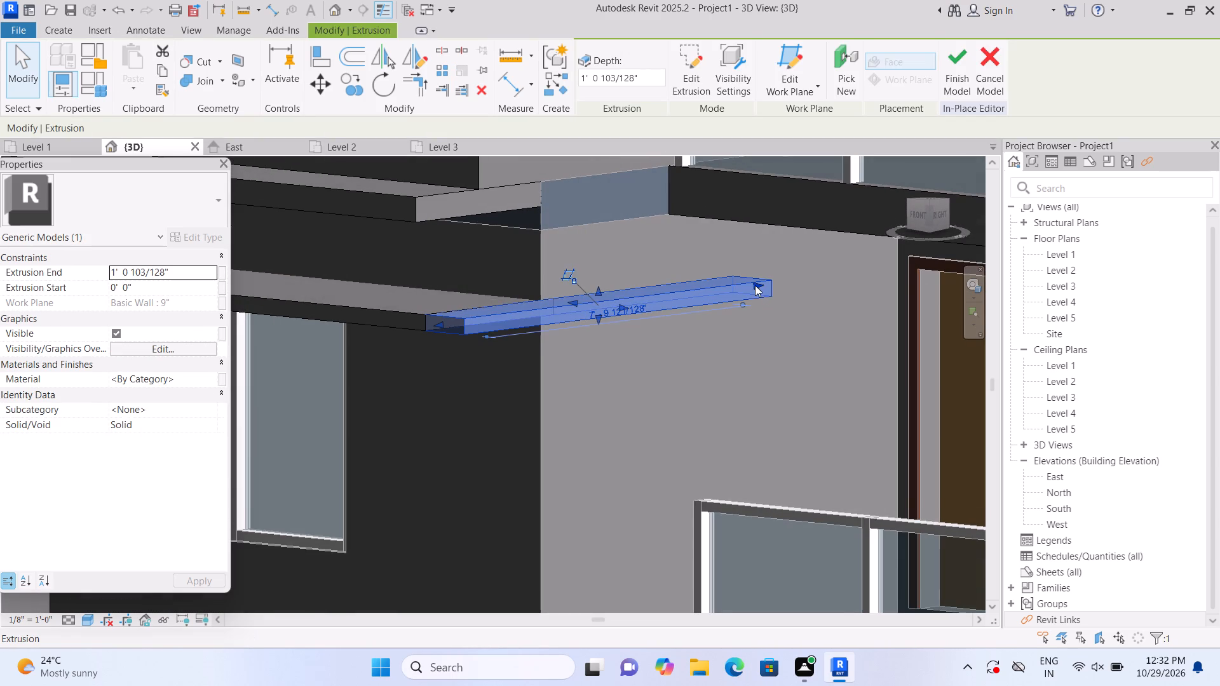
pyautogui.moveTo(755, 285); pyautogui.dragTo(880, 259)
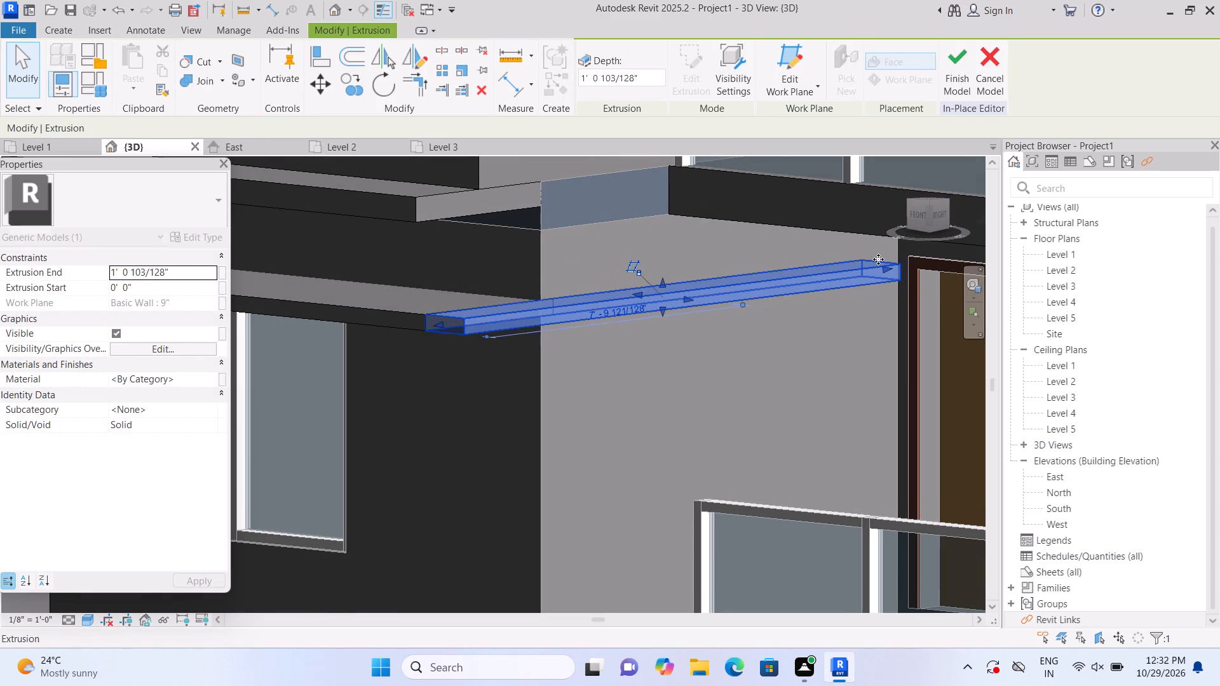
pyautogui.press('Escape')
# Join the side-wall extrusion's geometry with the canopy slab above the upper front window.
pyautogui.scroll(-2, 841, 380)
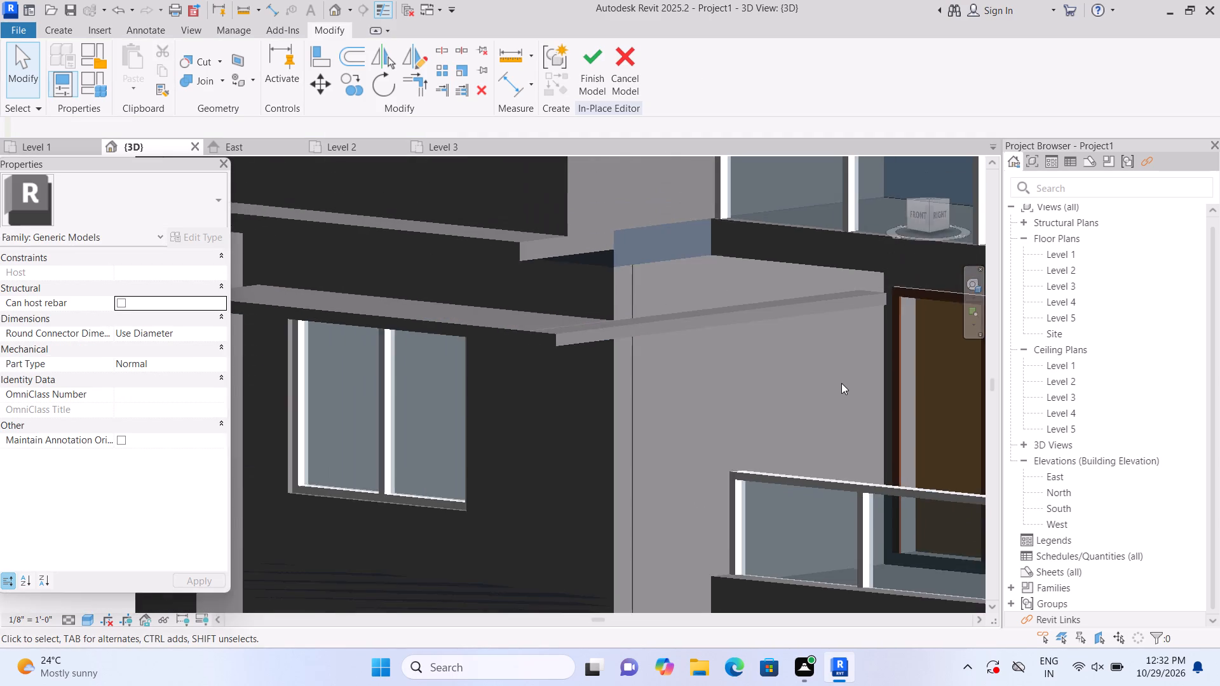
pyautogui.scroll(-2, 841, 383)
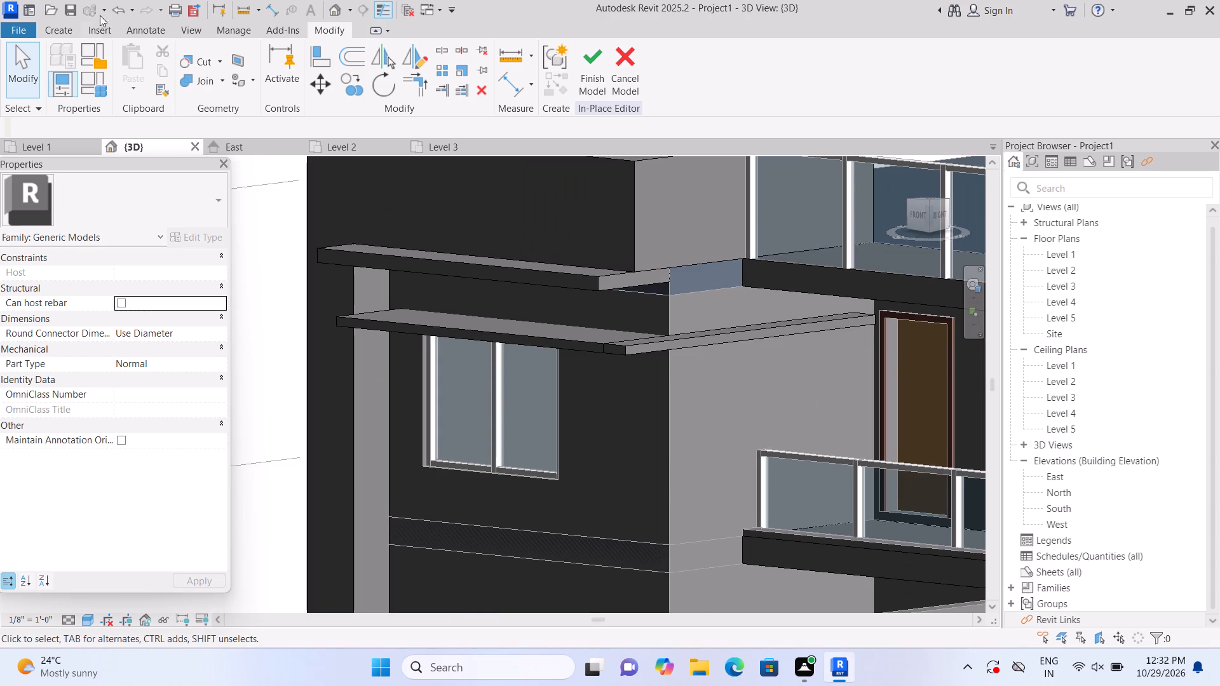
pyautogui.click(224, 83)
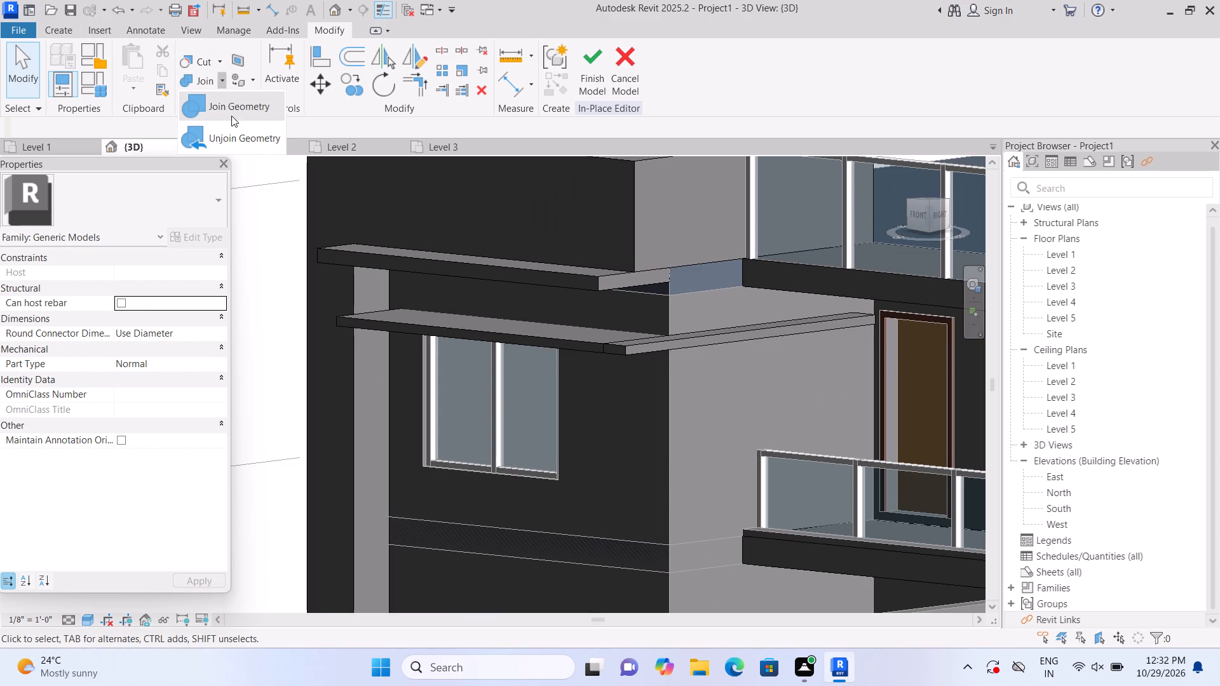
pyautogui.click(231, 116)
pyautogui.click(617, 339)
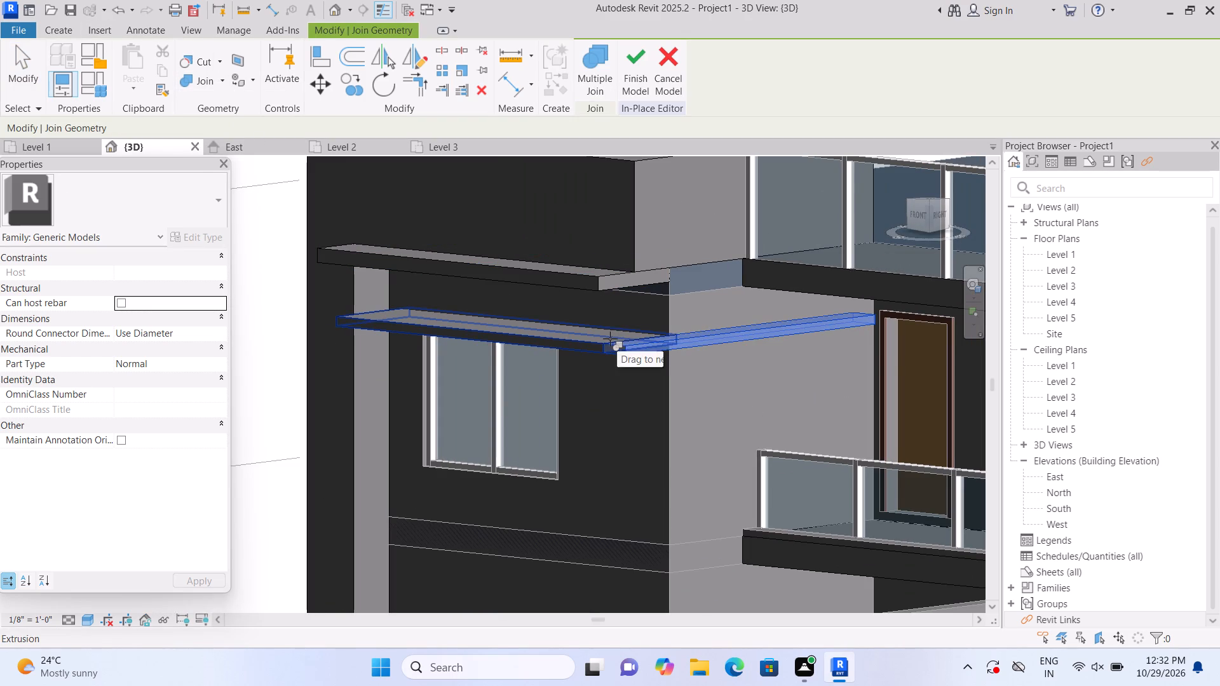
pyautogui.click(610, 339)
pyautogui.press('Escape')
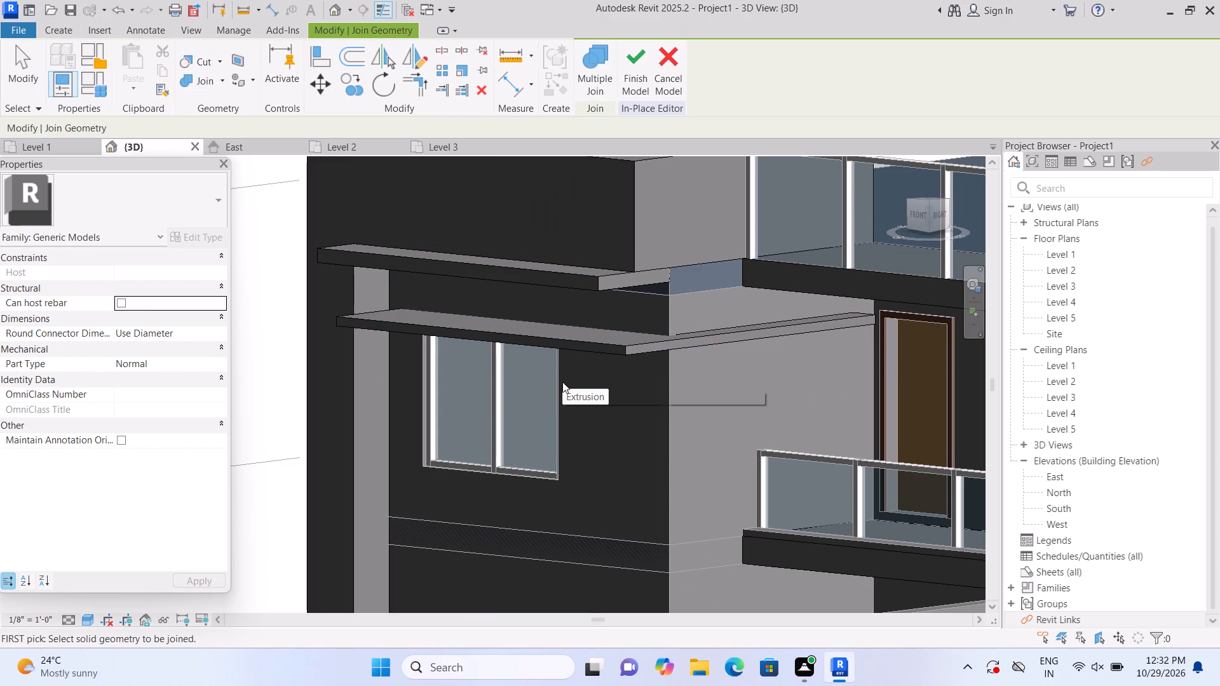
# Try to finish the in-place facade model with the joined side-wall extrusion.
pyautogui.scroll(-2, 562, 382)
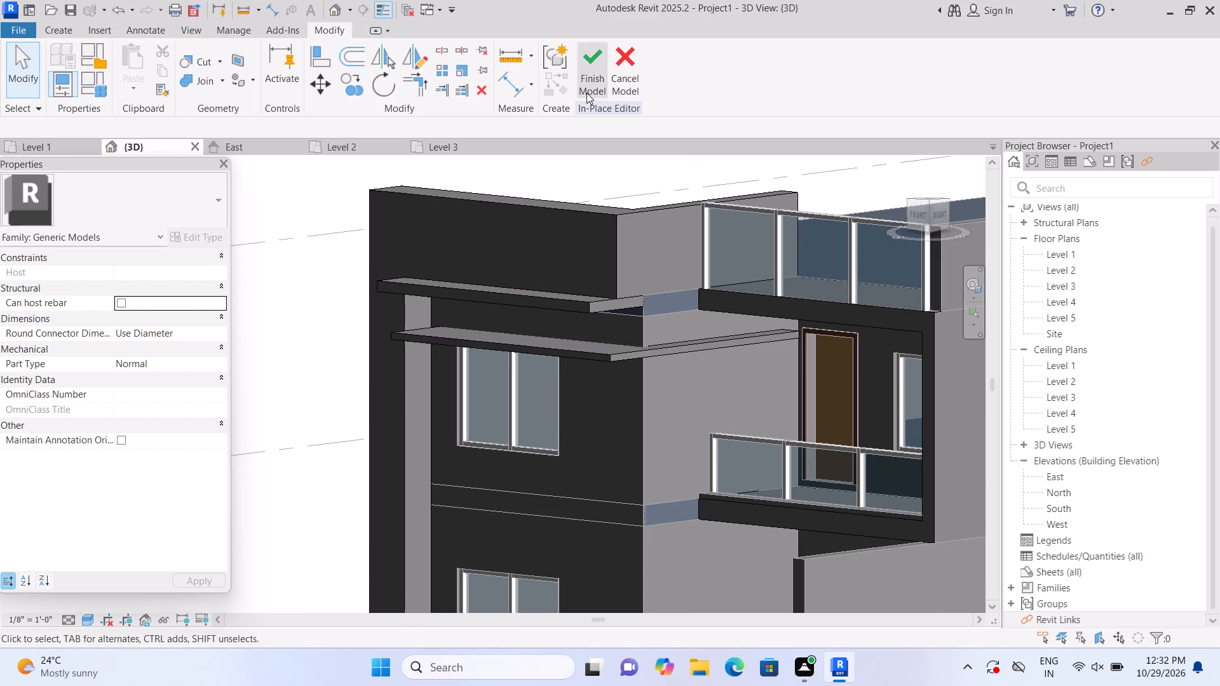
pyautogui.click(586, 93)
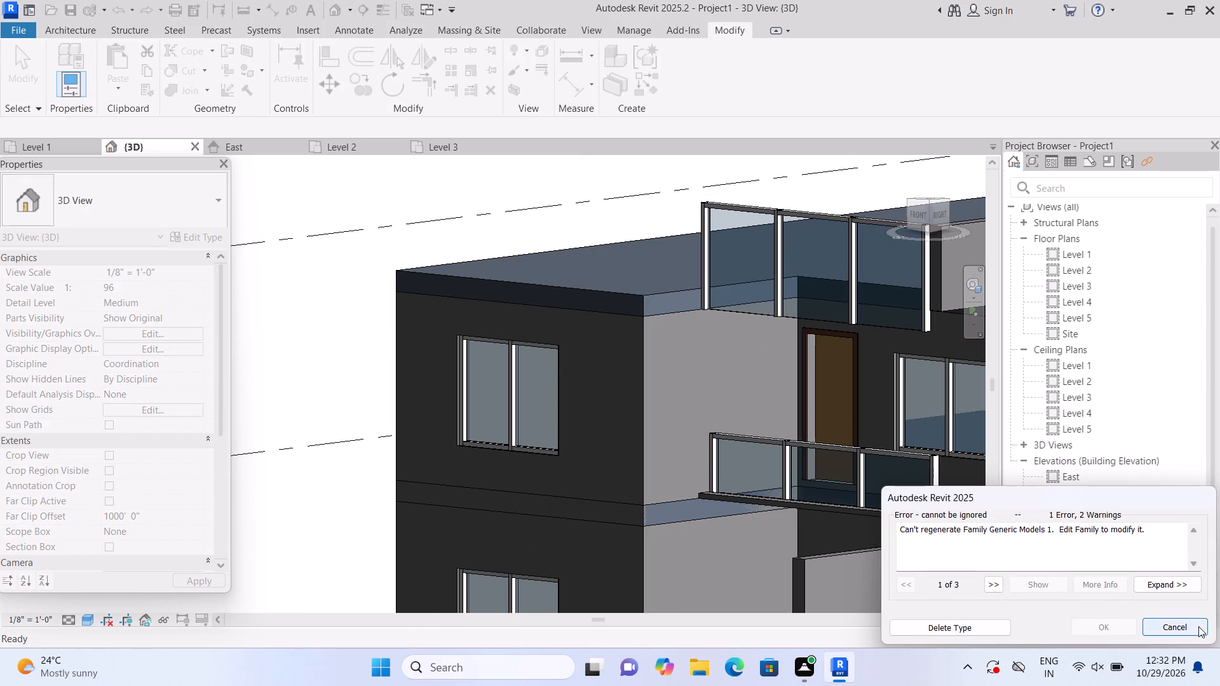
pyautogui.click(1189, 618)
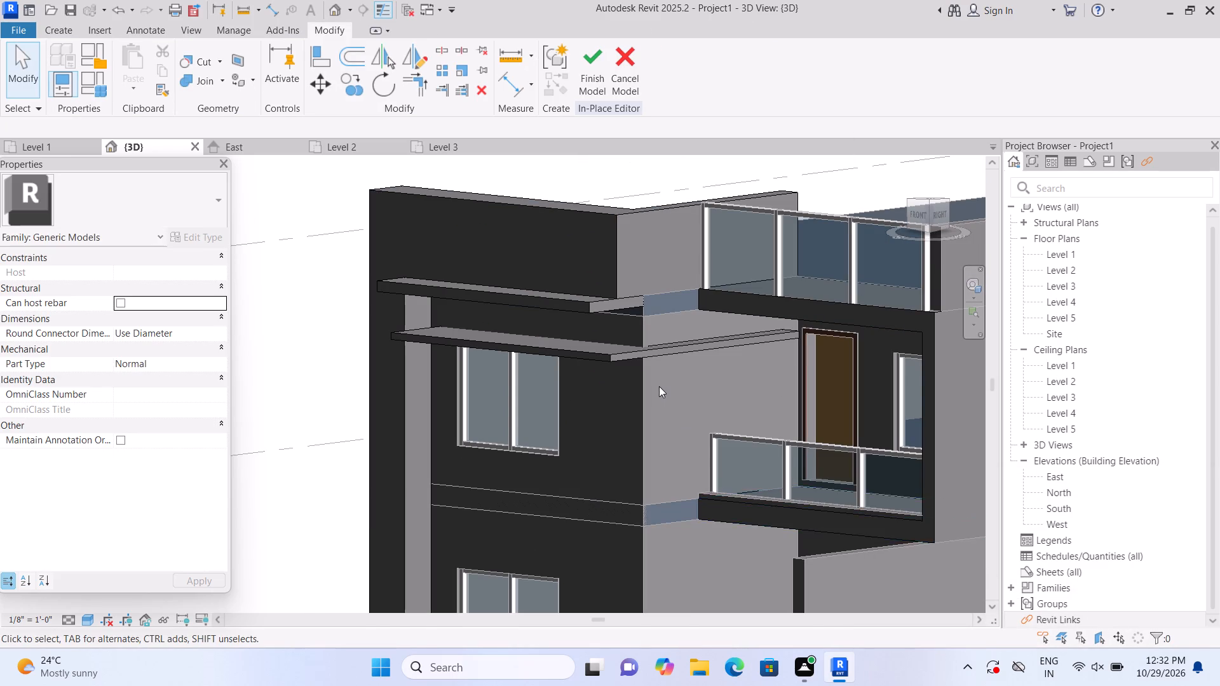
# Delete the extrusion on the balcony-side wall from the in-place model.
pyautogui.scroll(2, 658, 386)
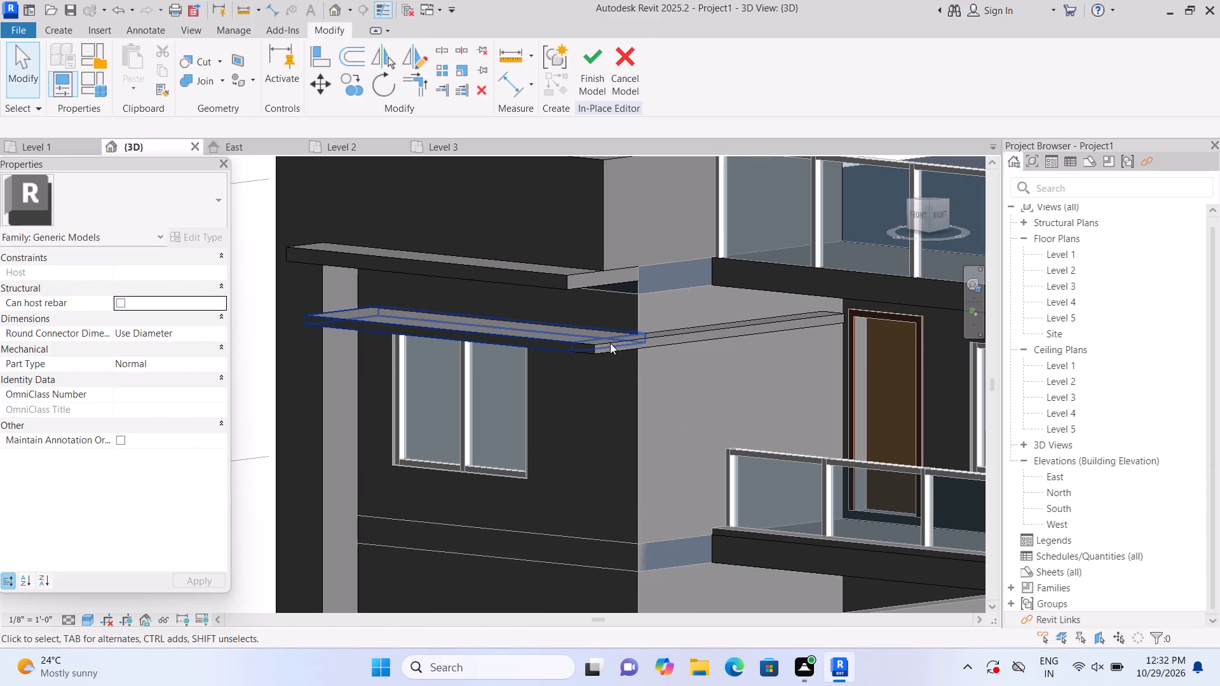
pyautogui.click(610, 343)
pyautogui.press('Delete')
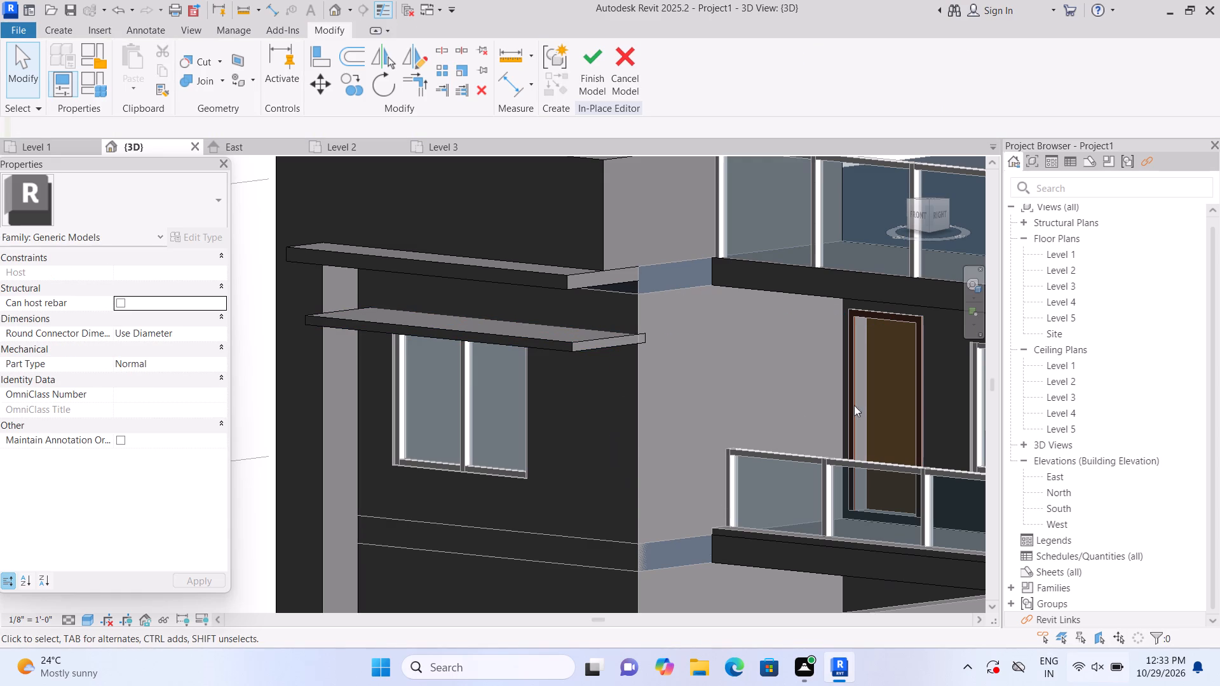
# Finish the in-place facade model and dismiss the save reminder without saving.
pyautogui.click(579, 83)
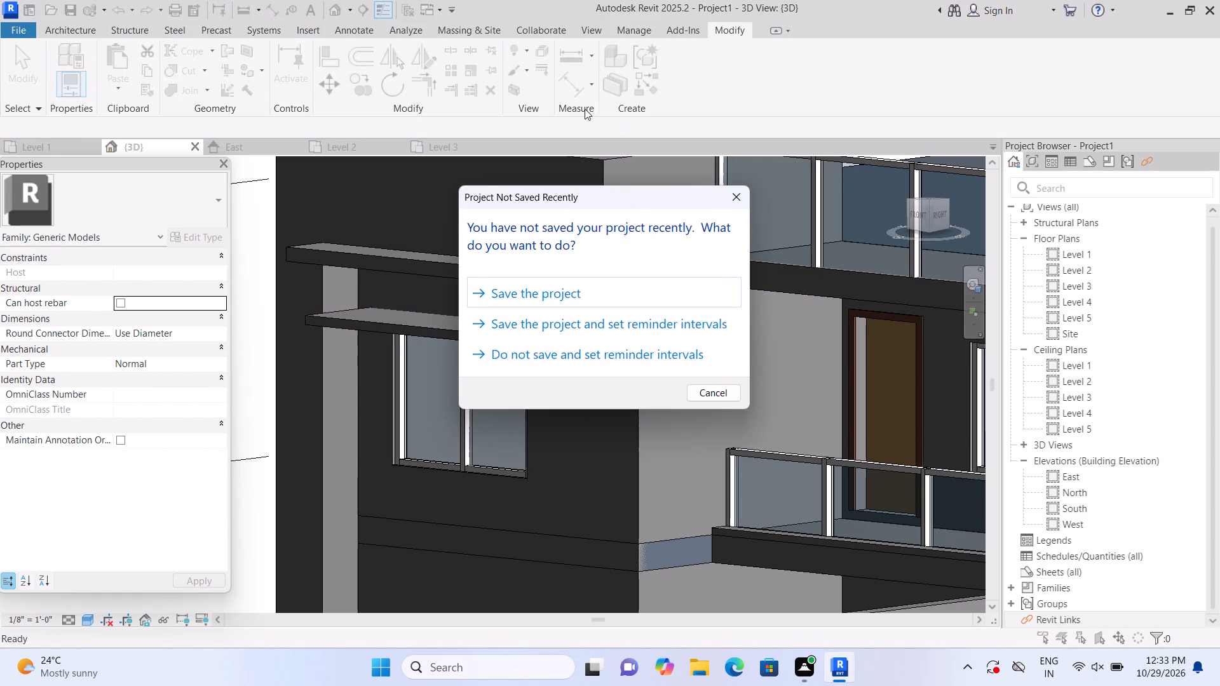
pyautogui.click(738, 194)
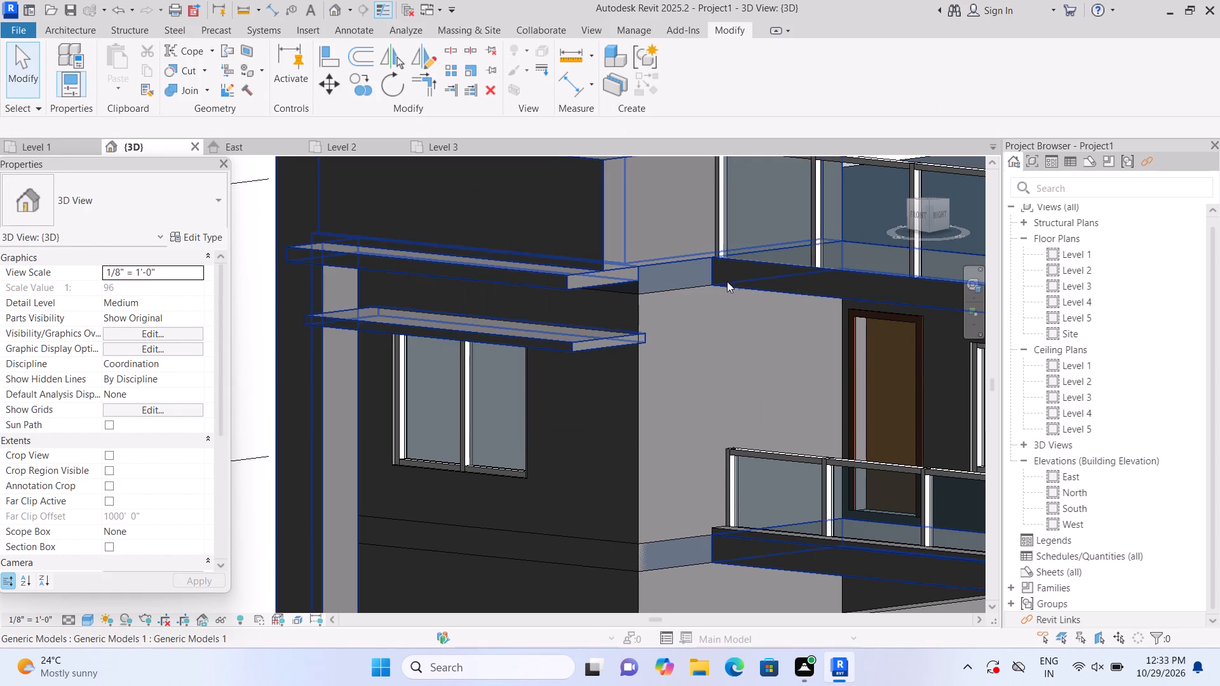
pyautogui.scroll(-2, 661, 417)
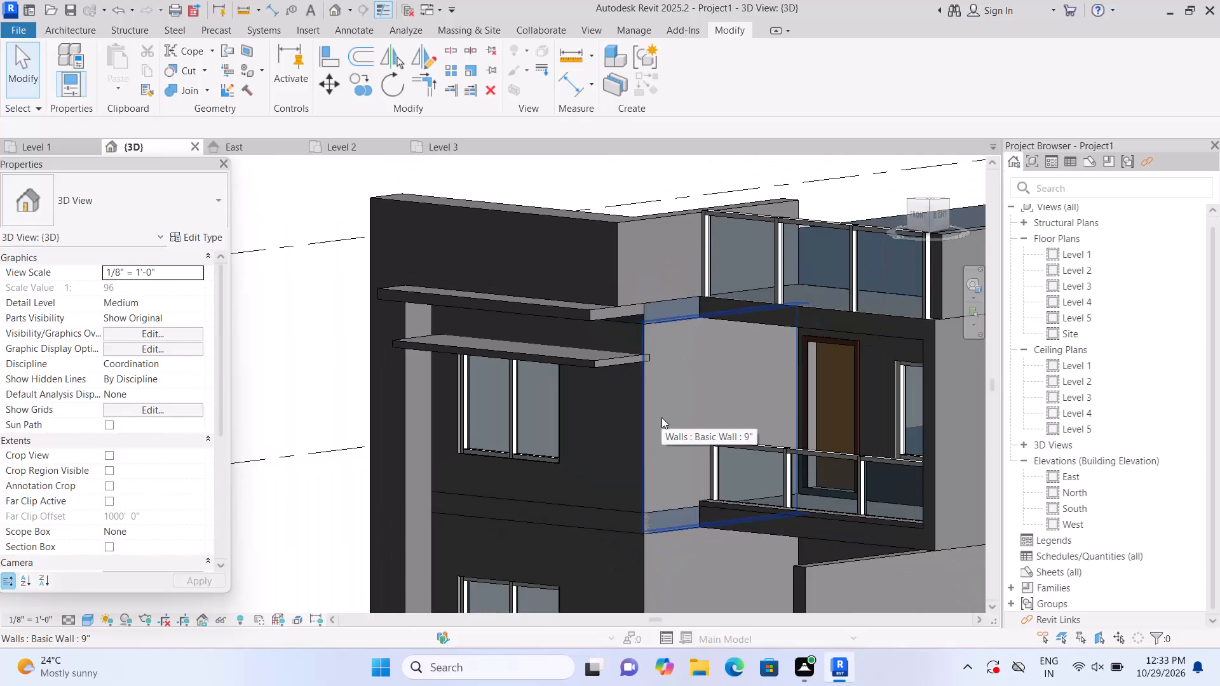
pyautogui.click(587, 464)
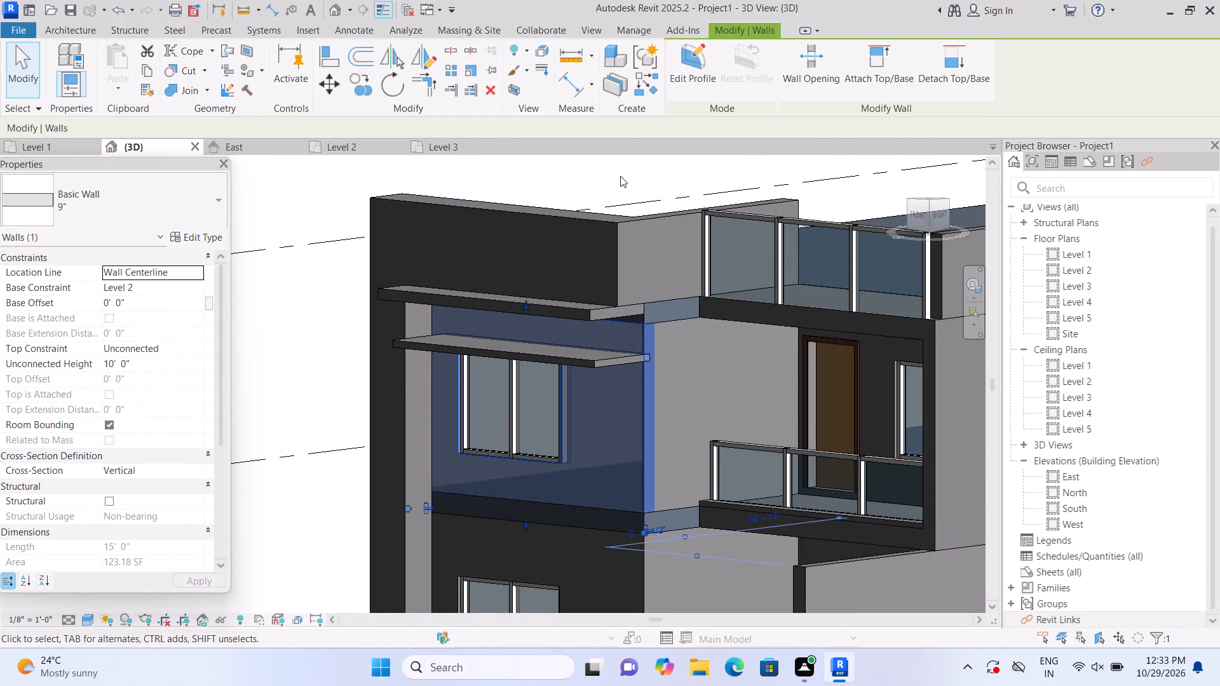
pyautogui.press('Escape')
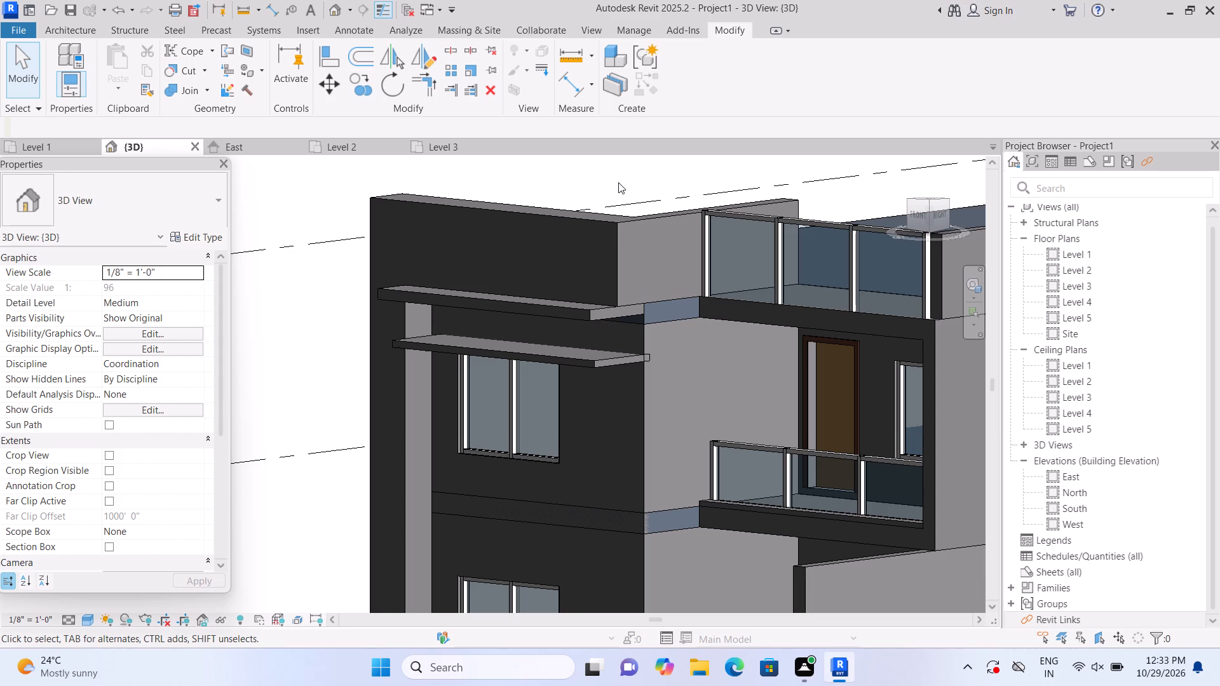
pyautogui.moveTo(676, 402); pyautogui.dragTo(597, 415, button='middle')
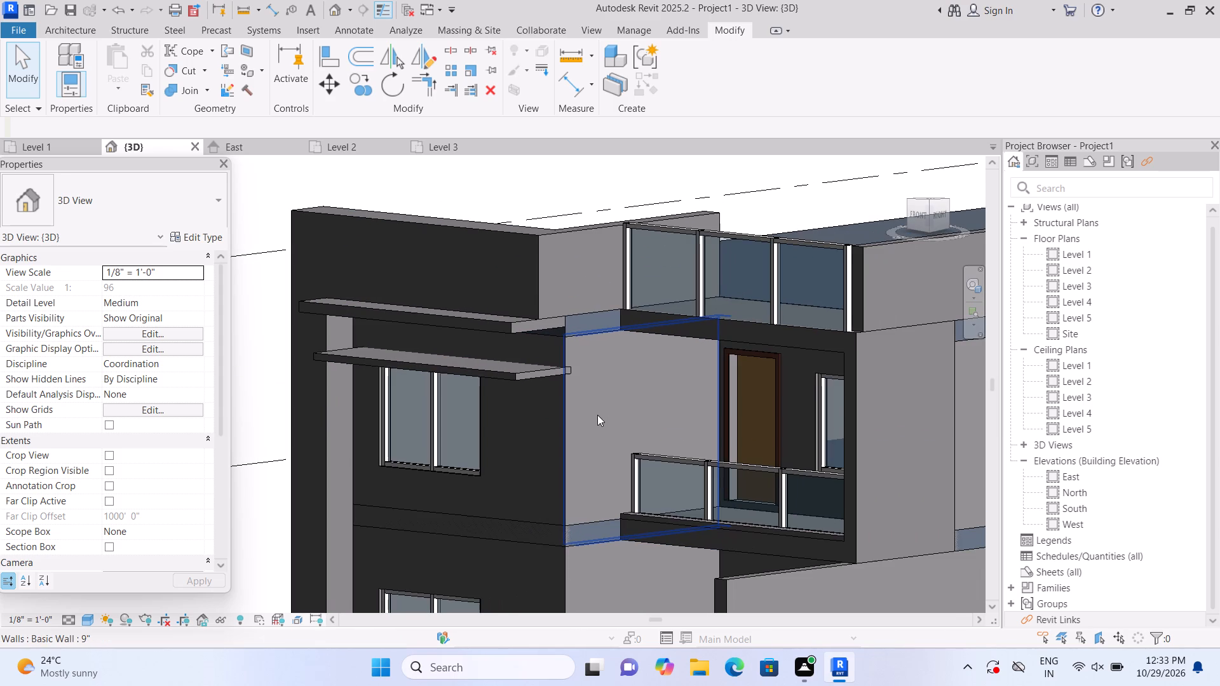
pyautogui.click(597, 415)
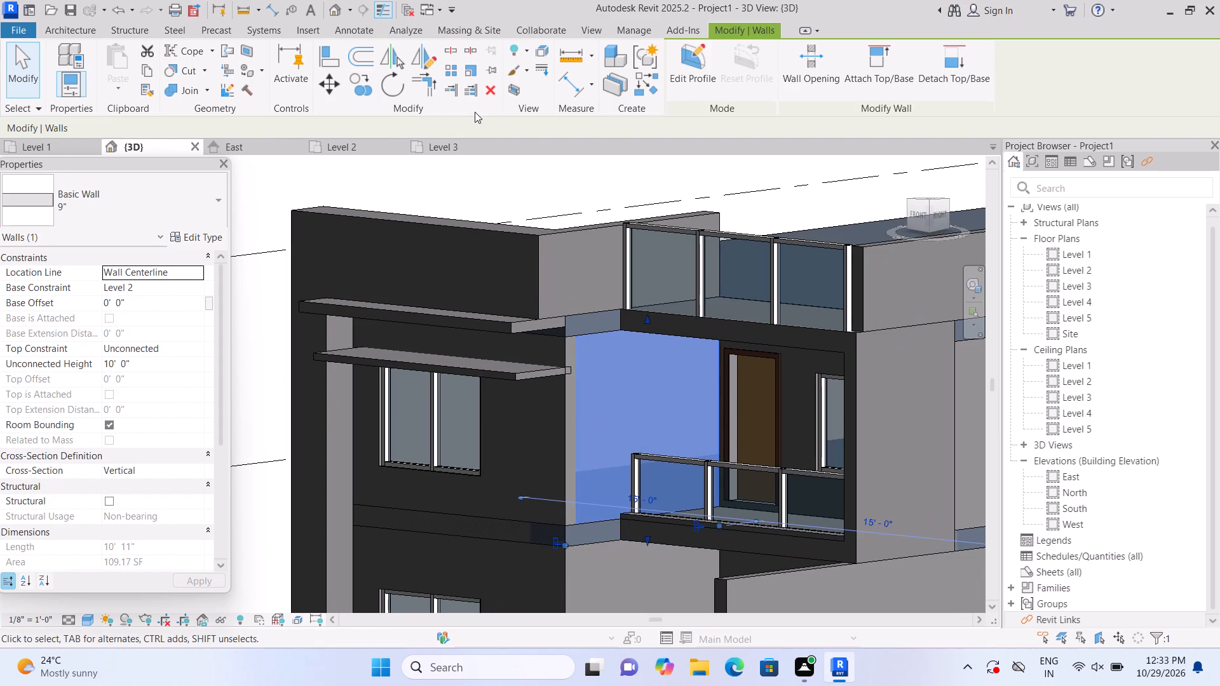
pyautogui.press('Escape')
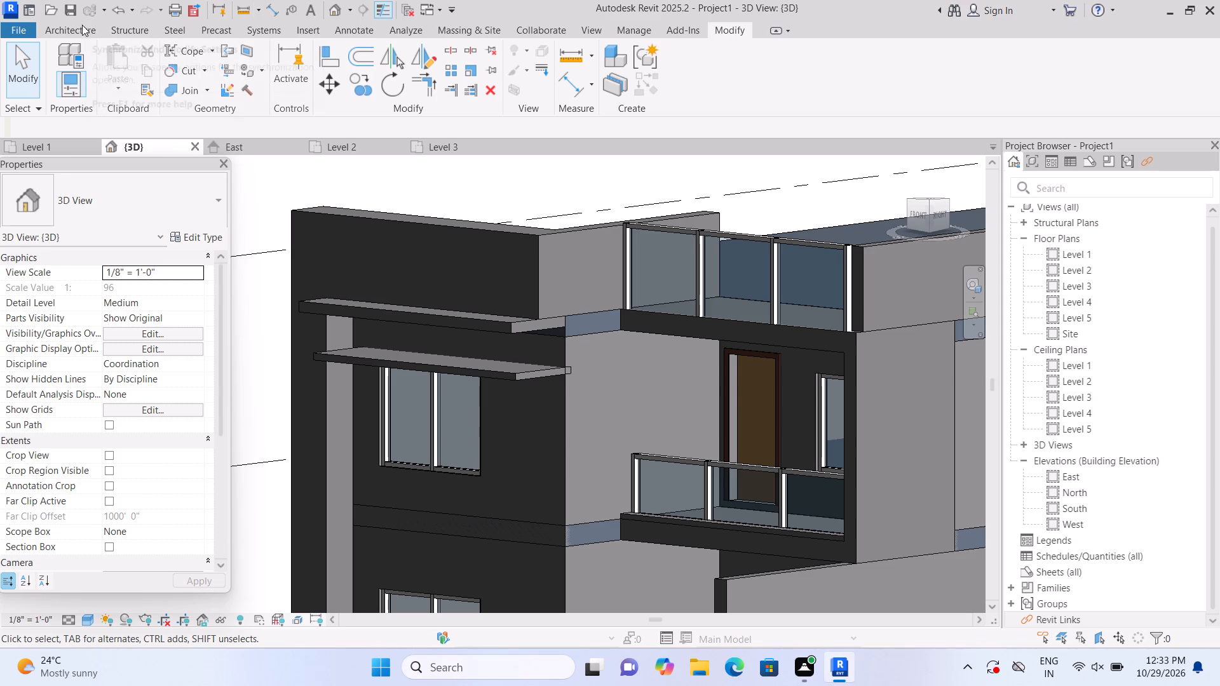
# Start a new in-place component in the Generic Models category, keeping the suggested name.
pyautogui.click(72, 28)
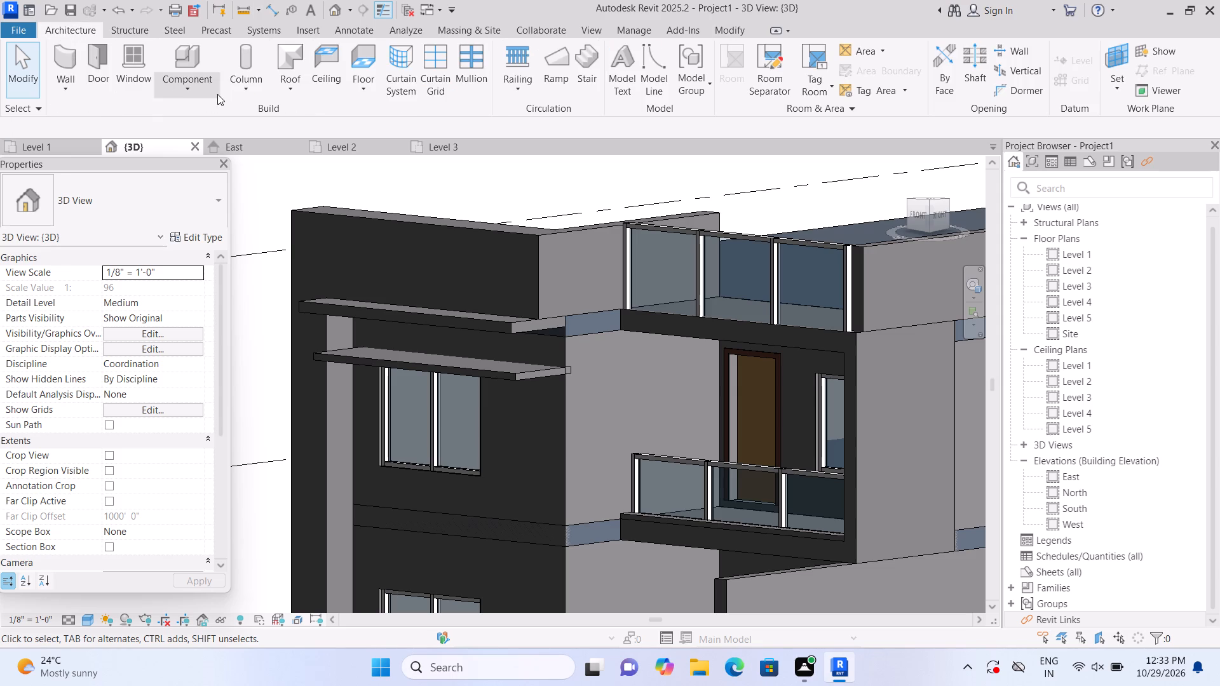
pyautogui.click(192, 95)
pyautogui.click(208, 149)
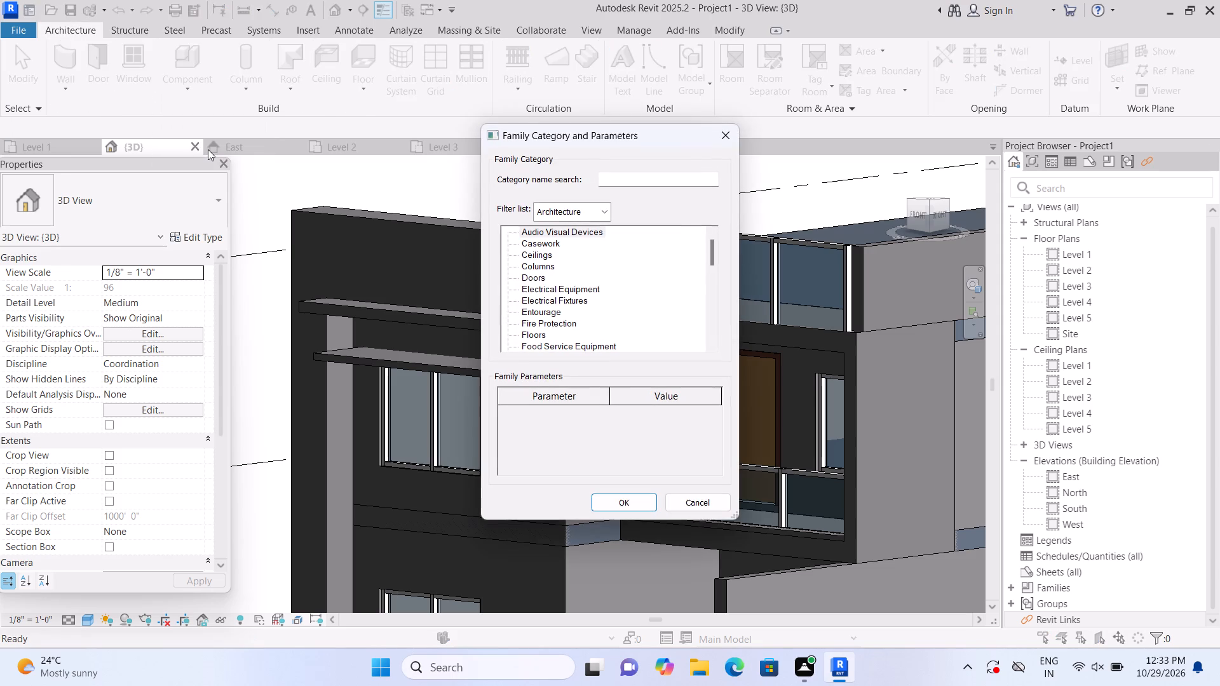
pyautogui.scroll(-4, 607, 299)
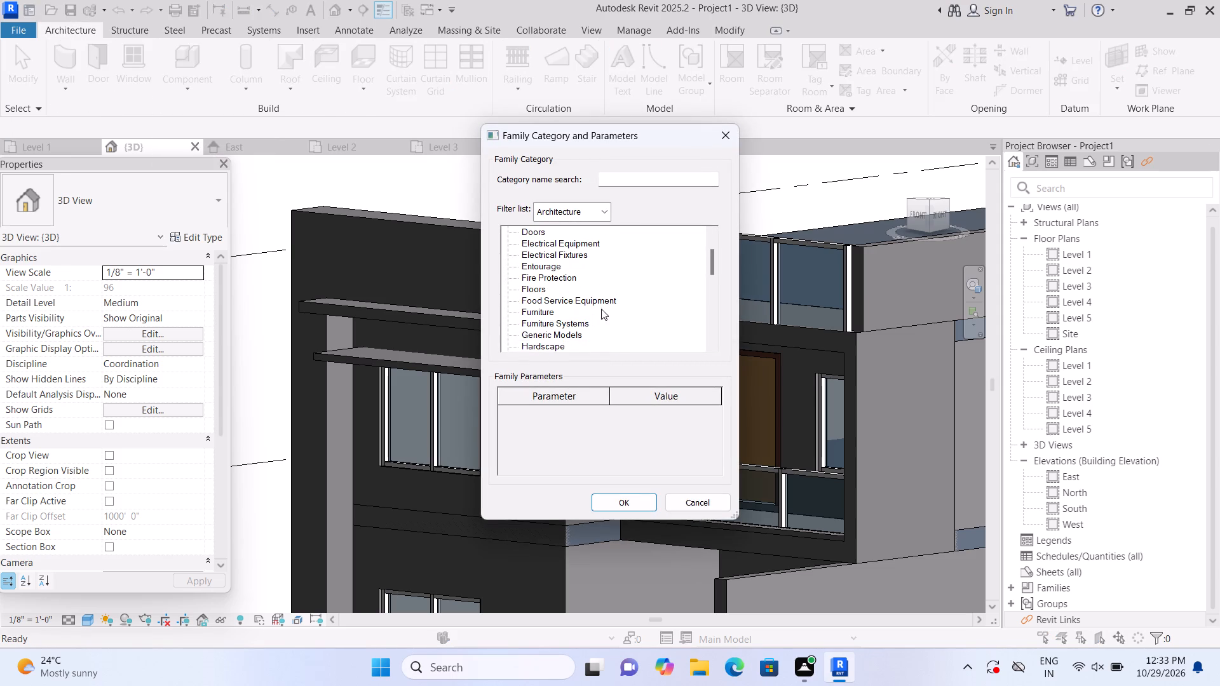
pyautogui.click(589, 332)
pyautogui.click(580, 333)
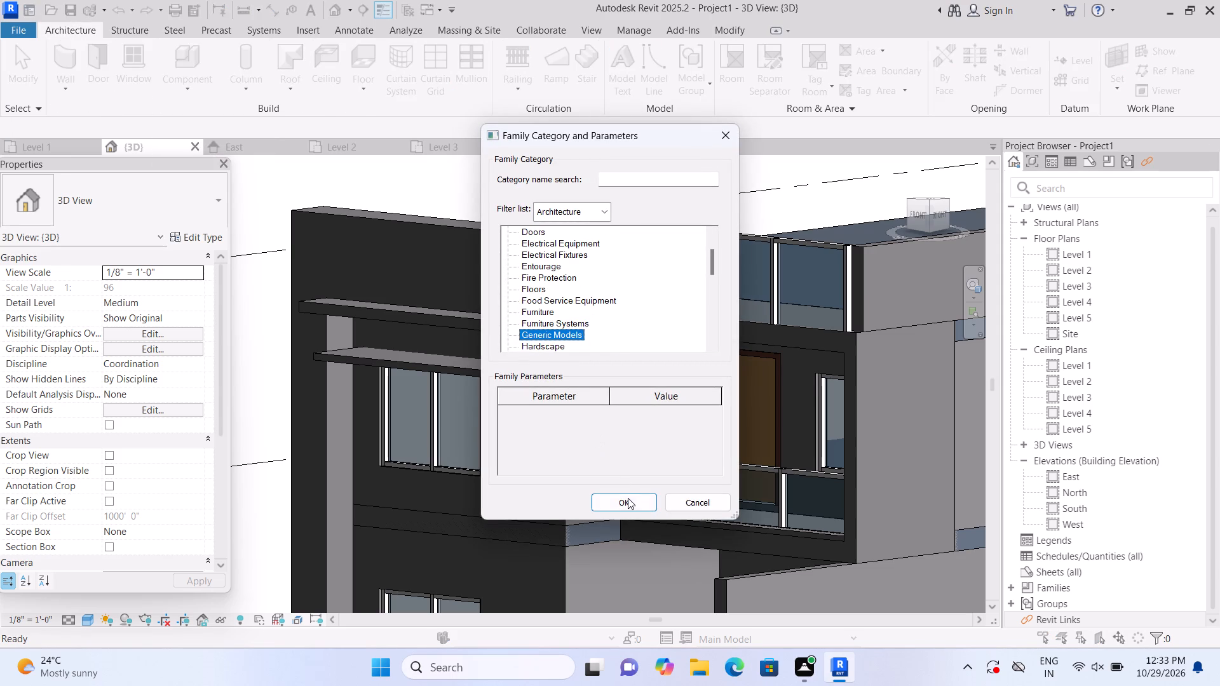
pyautogui.click(628, 499)
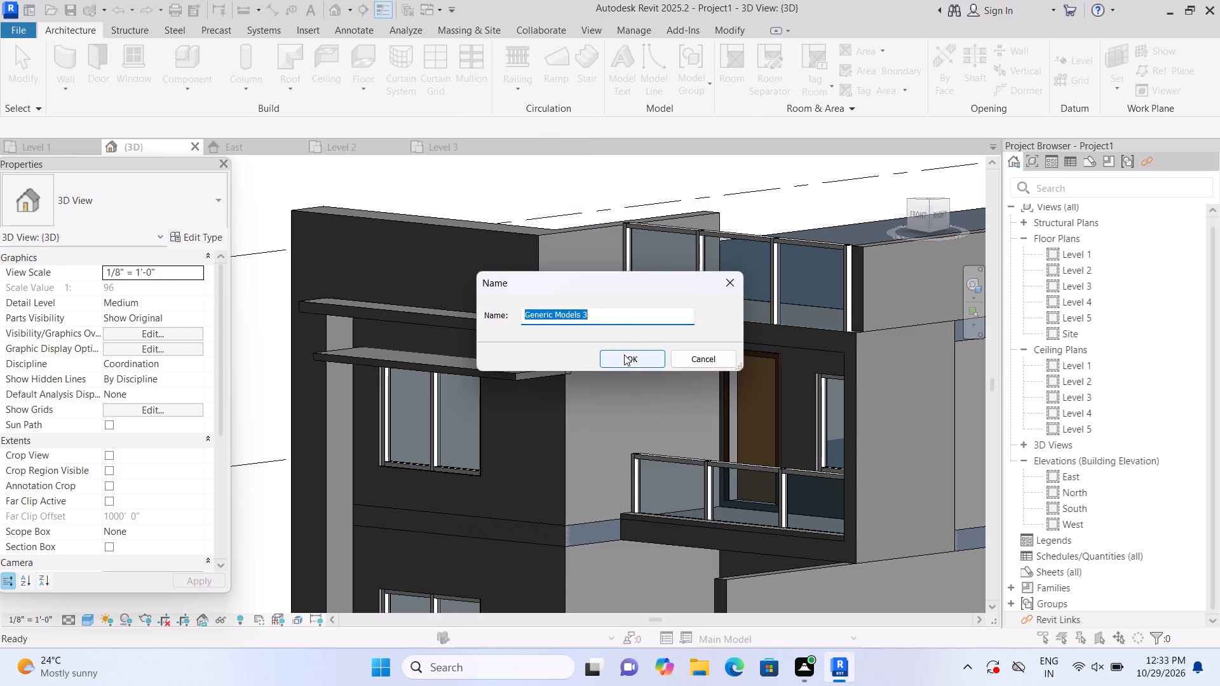
pyautogui.click(624, 354)
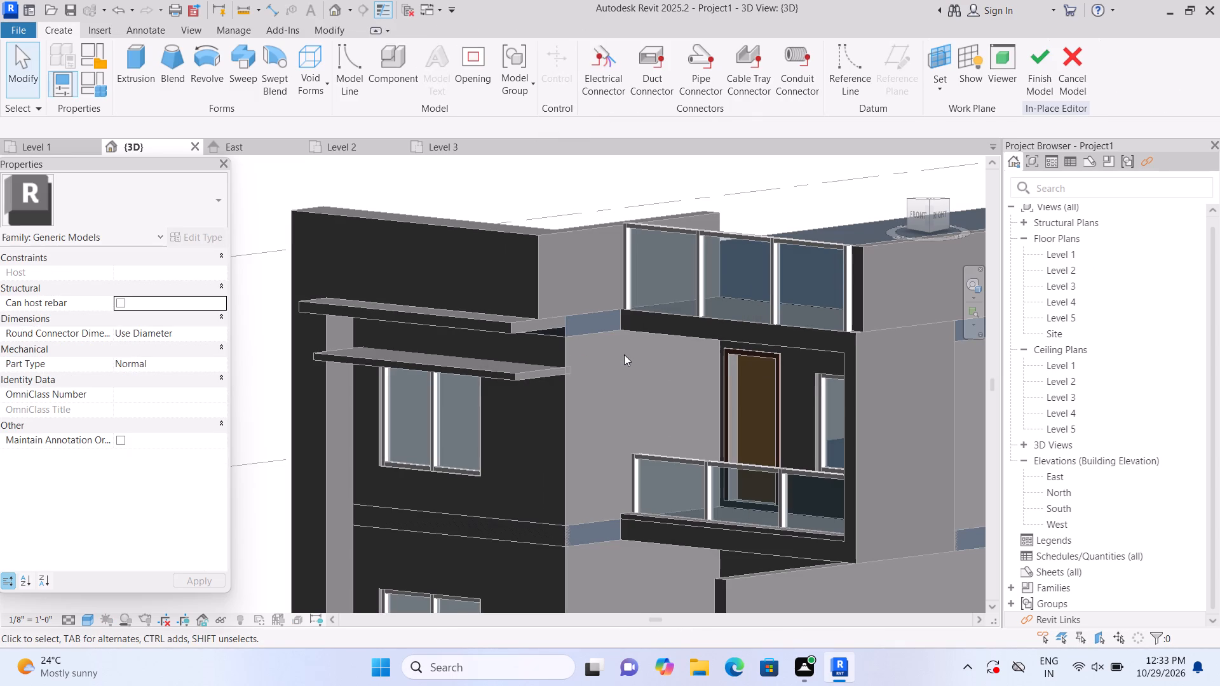
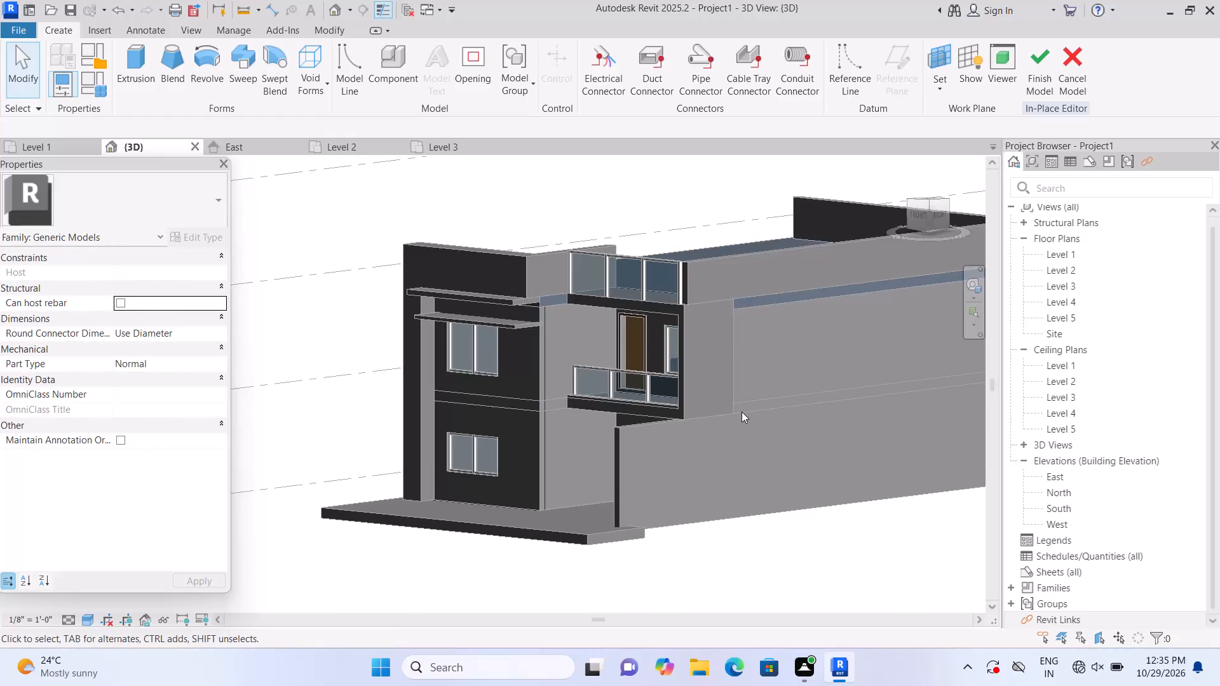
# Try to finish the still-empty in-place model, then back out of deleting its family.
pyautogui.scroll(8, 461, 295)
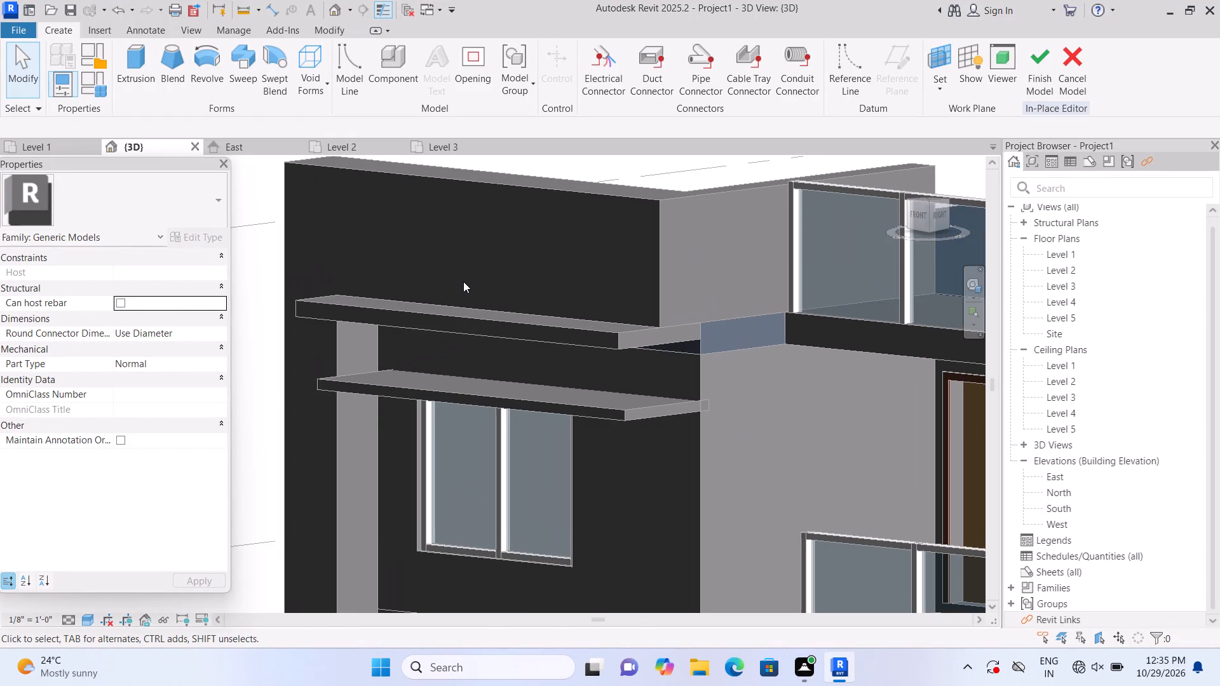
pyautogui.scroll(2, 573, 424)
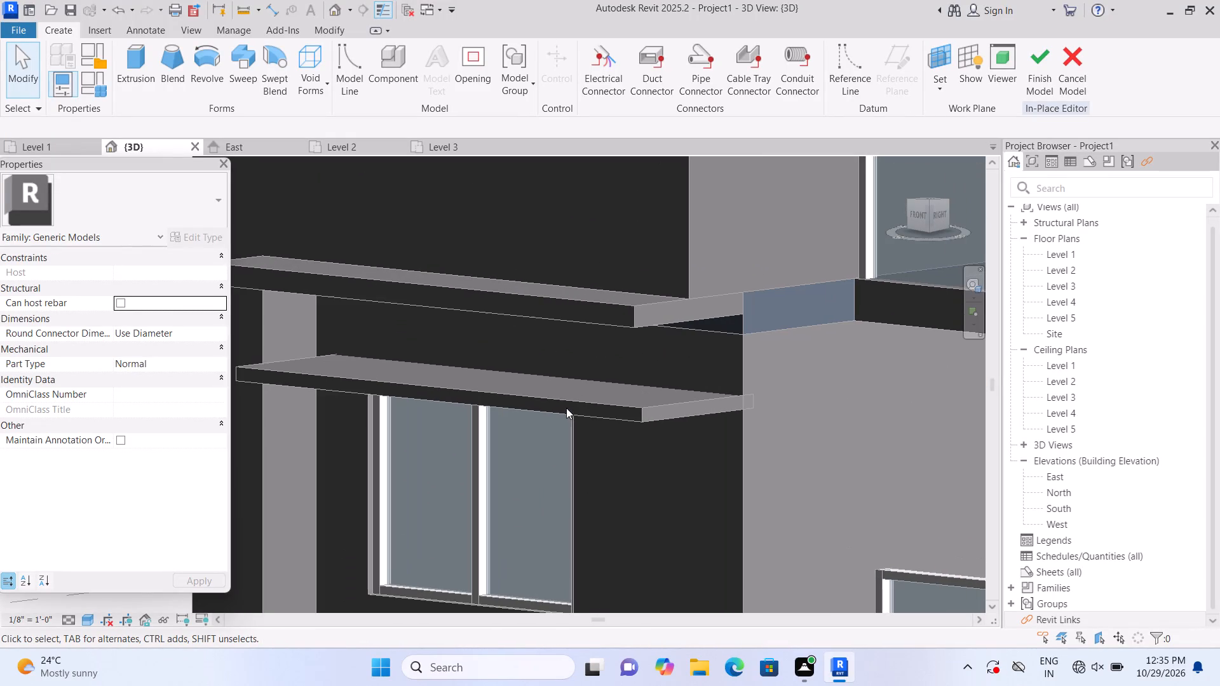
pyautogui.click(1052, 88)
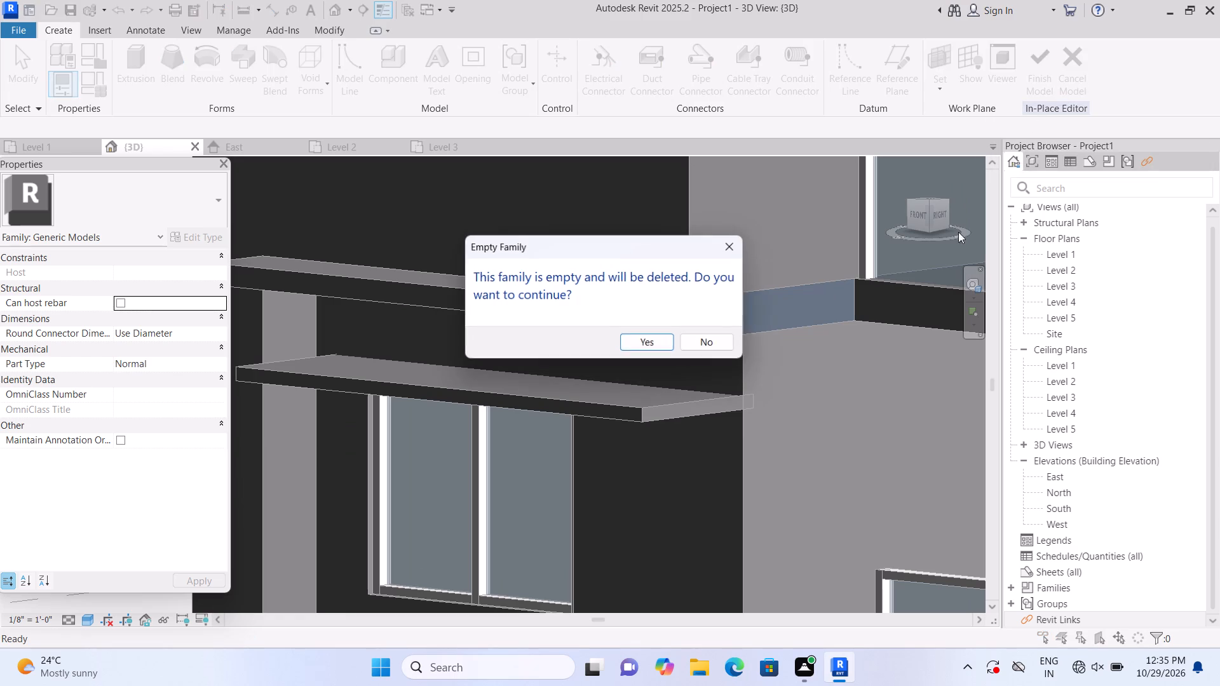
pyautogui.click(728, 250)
# Finish the empty in-place model and accept deletion of its empty family.
pyautogui.scroll(-3, 748, 333)
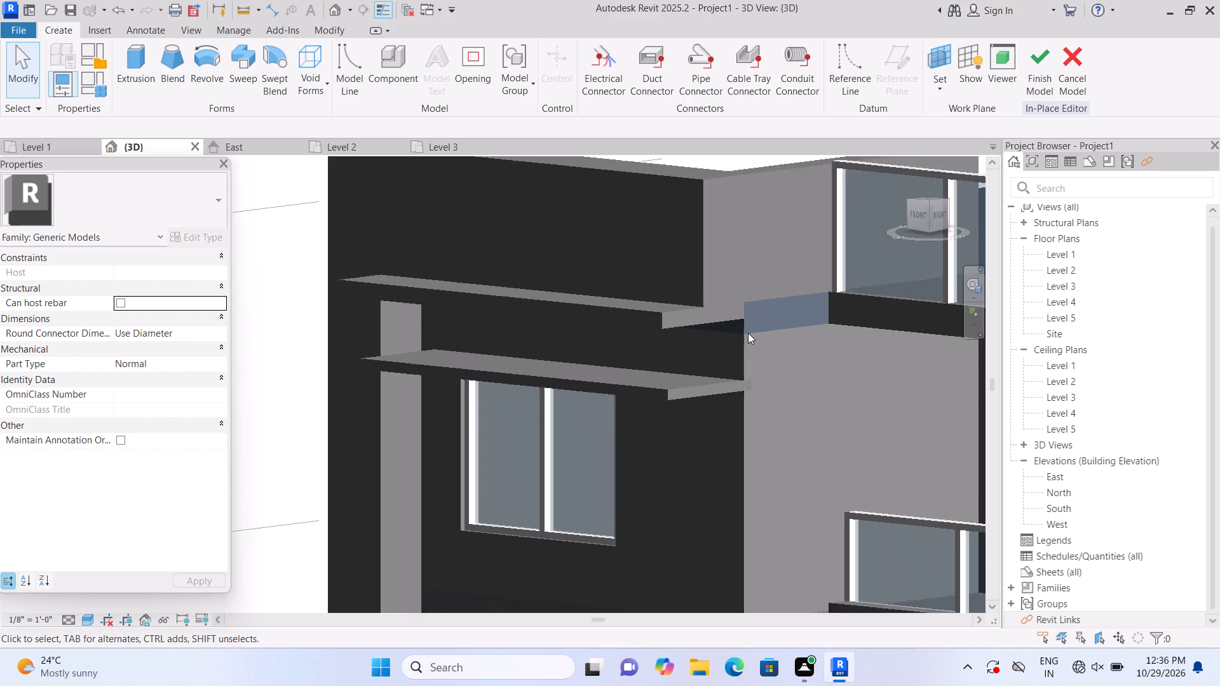
pyautogui.scroll(-1, 748, 333)
pyautogui.scroll(-2, 857, 388)
pyautogui.moveTo(855, 391); pyautogui.dragTo(852, 391, button='middle')
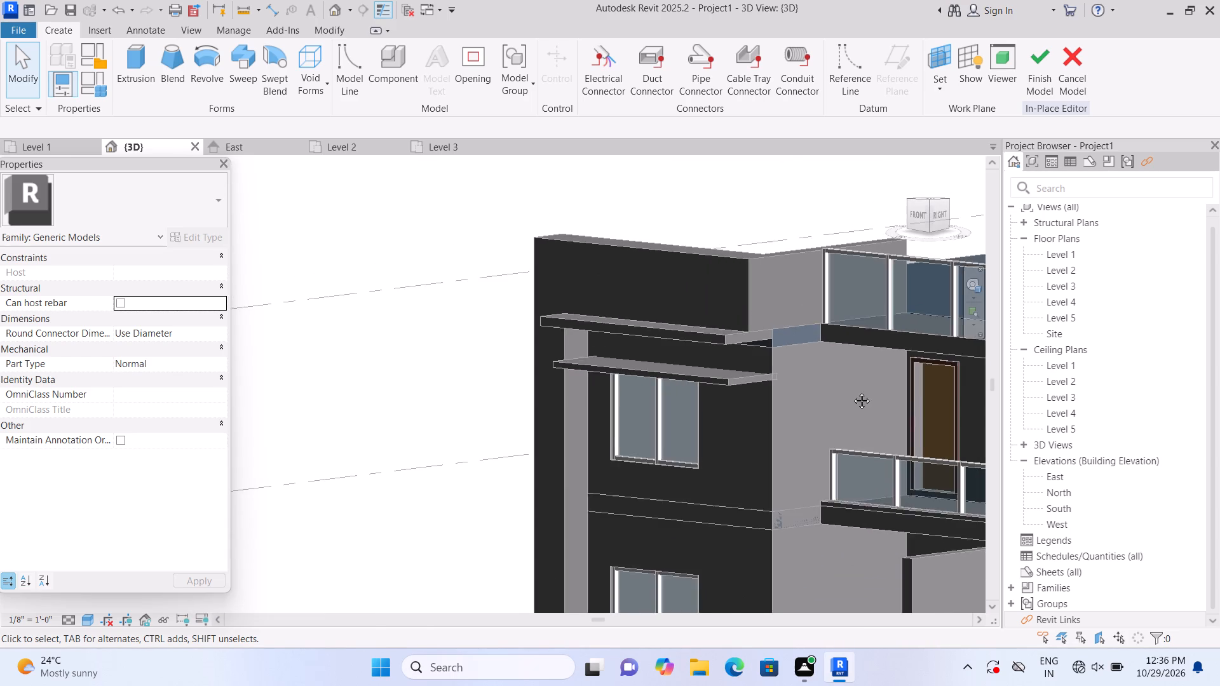
pyautogui.moveTo(852, 391); pyautogui.dragTo(733, 392, button='middle')
pyautogui.scroll(1, 712, 394)
pyautogui.scroll(2, 597, 376)
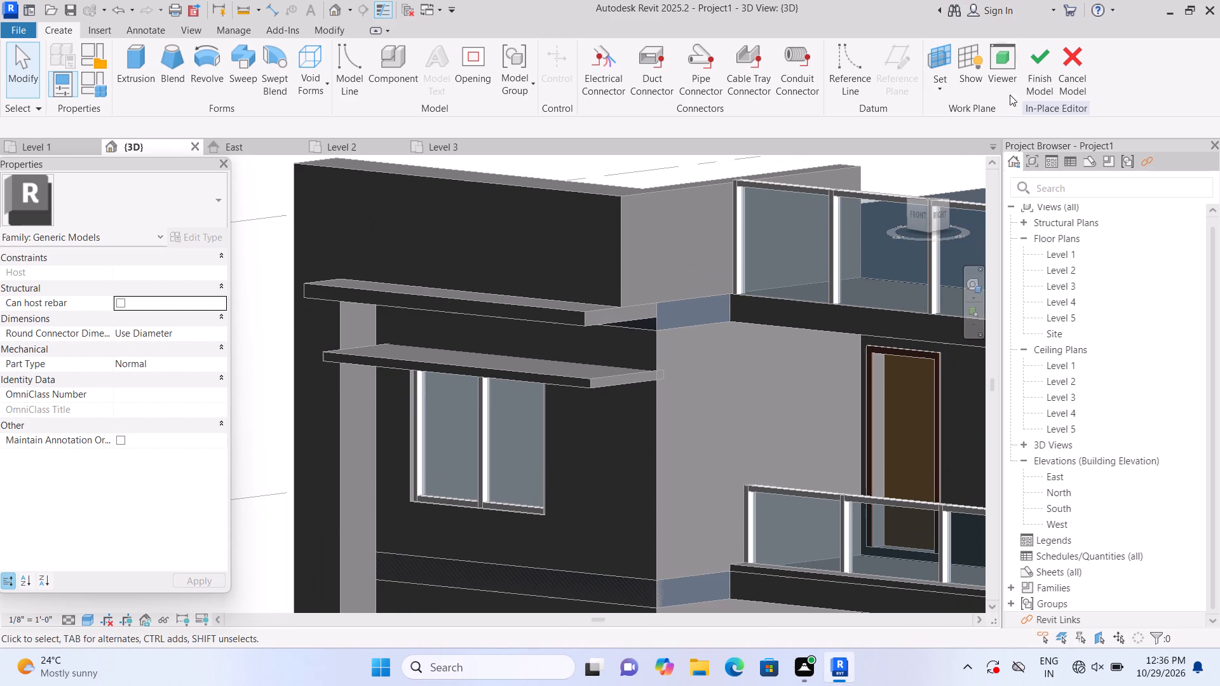
pyautogui.click(1038, 77)
pyautogui.scroll(-2, 858, 363)
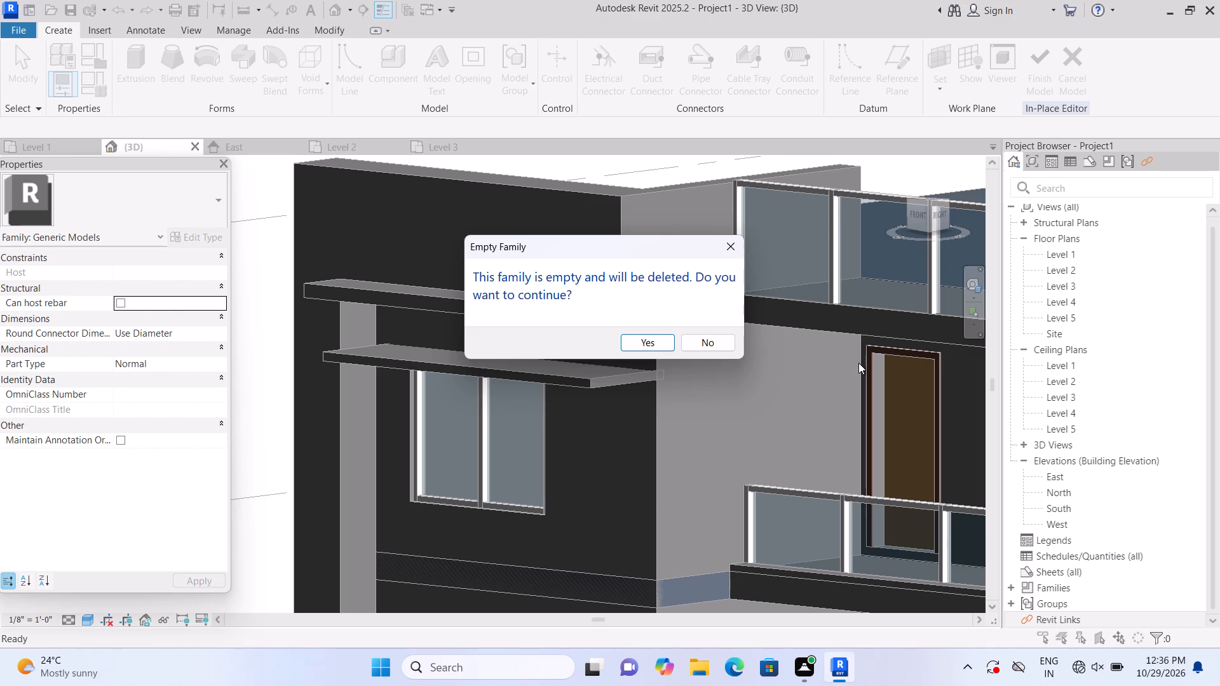
pyautogui.moveTo(858, 363); pyautogui.dragTo(760, 333, button='middle')
pyautogui.moveTo(762, 429); pyautogui.dragTo(621, 391, button='middle')
pyautogui.click(649, 341)
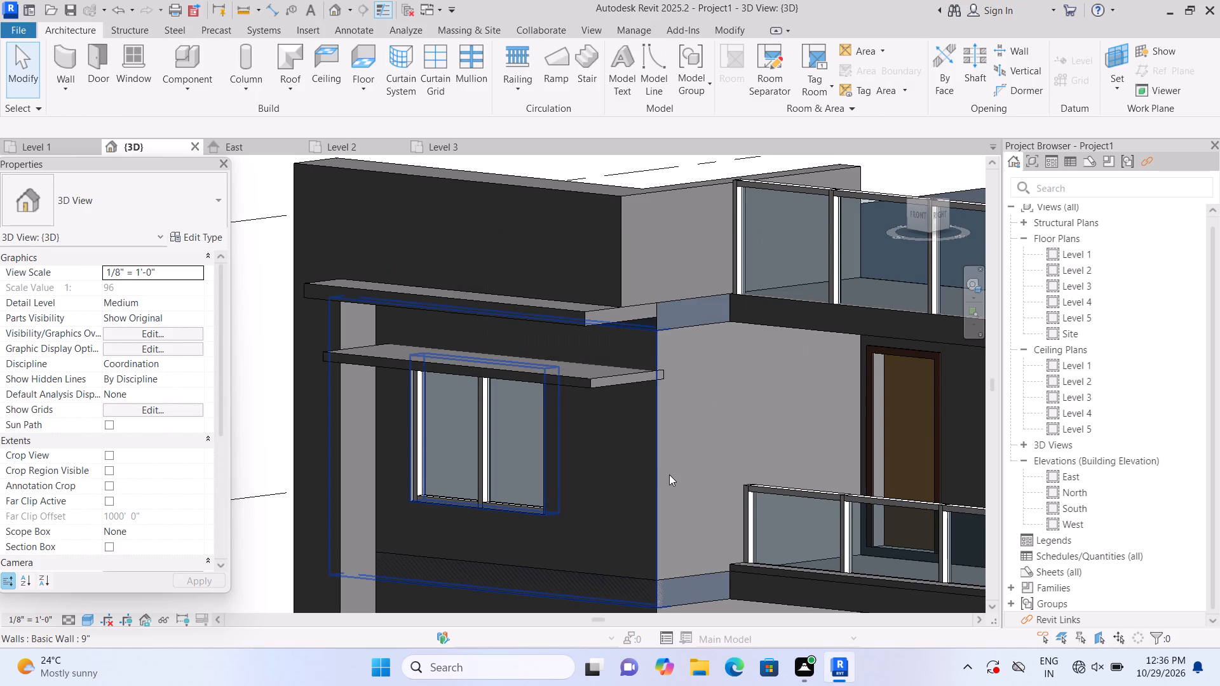
# Pull the back face of the lower canopy above the window flush with the front wall face in the existing facade model.
pyautogui.scroll(-3, 670, 477)
pyautogui.moveTo(670, 474); pyautogui.dragTo(619, 446, button='middle')
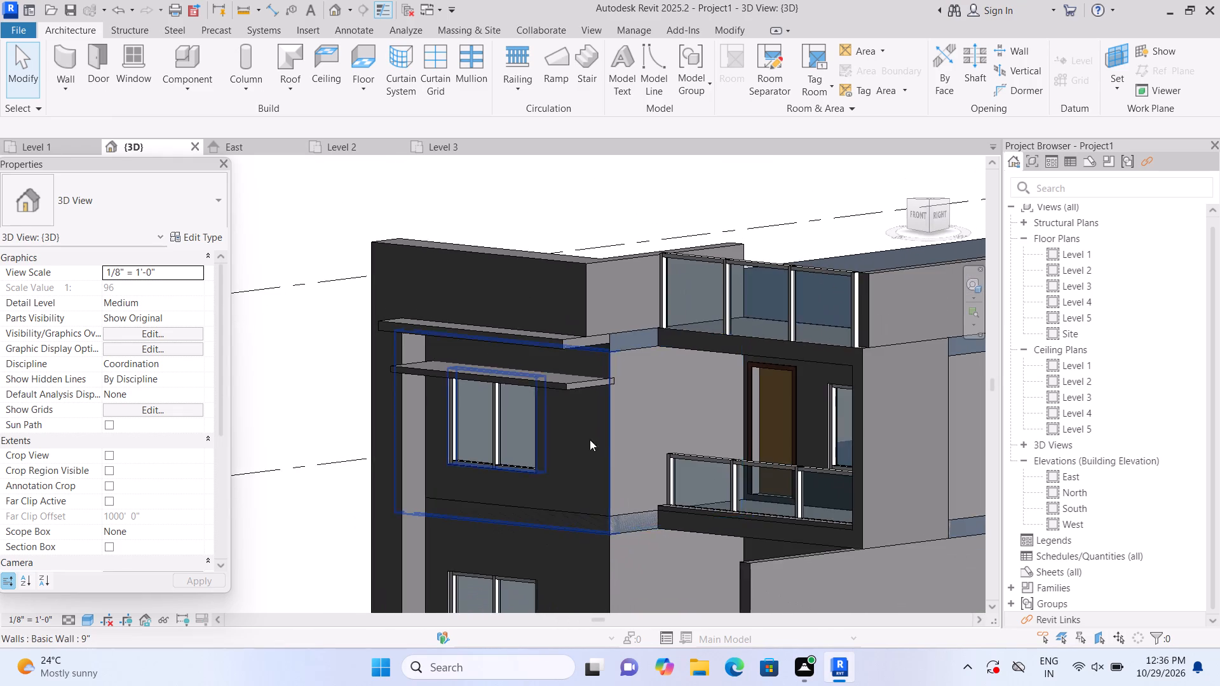
pyautogui.scroll(2, 568, 392)
pyautogui.scroll(-2, 593, 451)
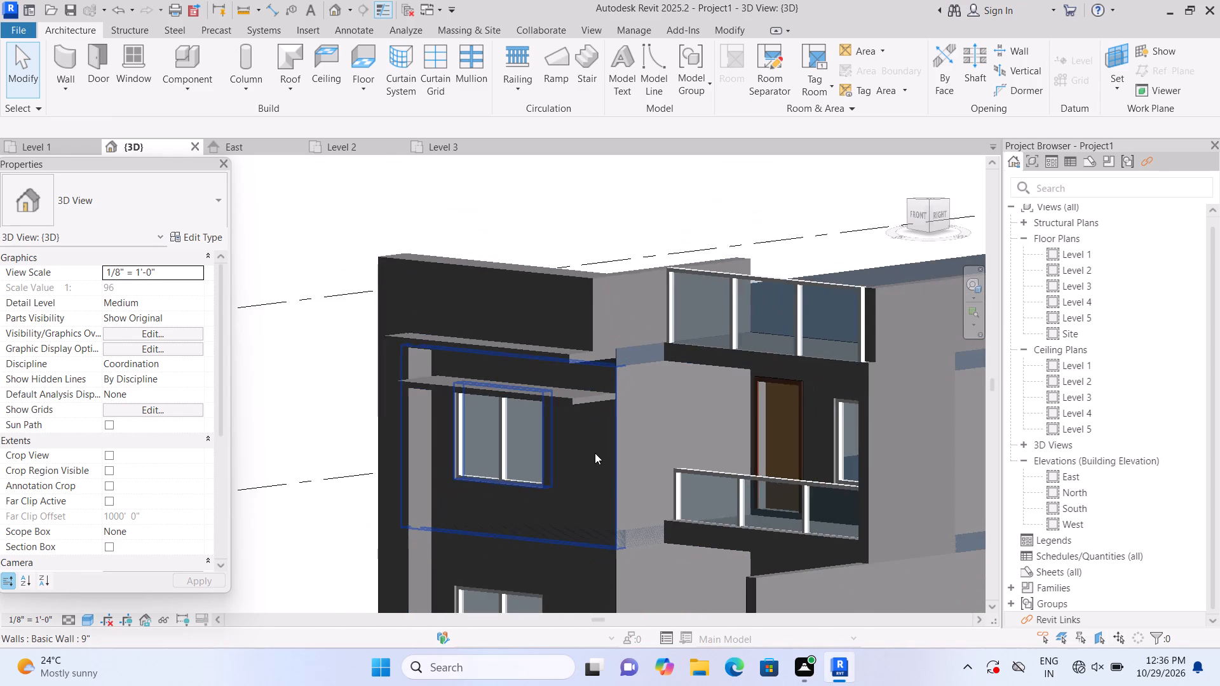
pyautogui.scroll(-3, 599, 462)
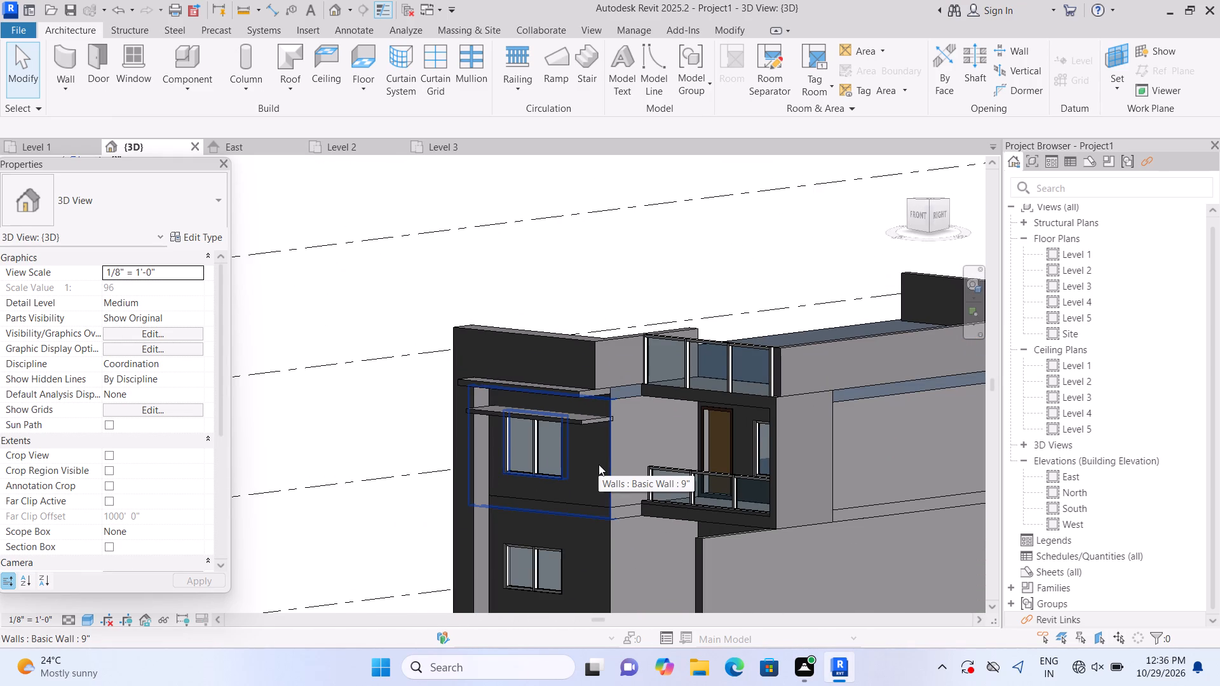
pyautogui.scroll(3, 599, 464)
pyautogui.scroll(4, 597, 412)
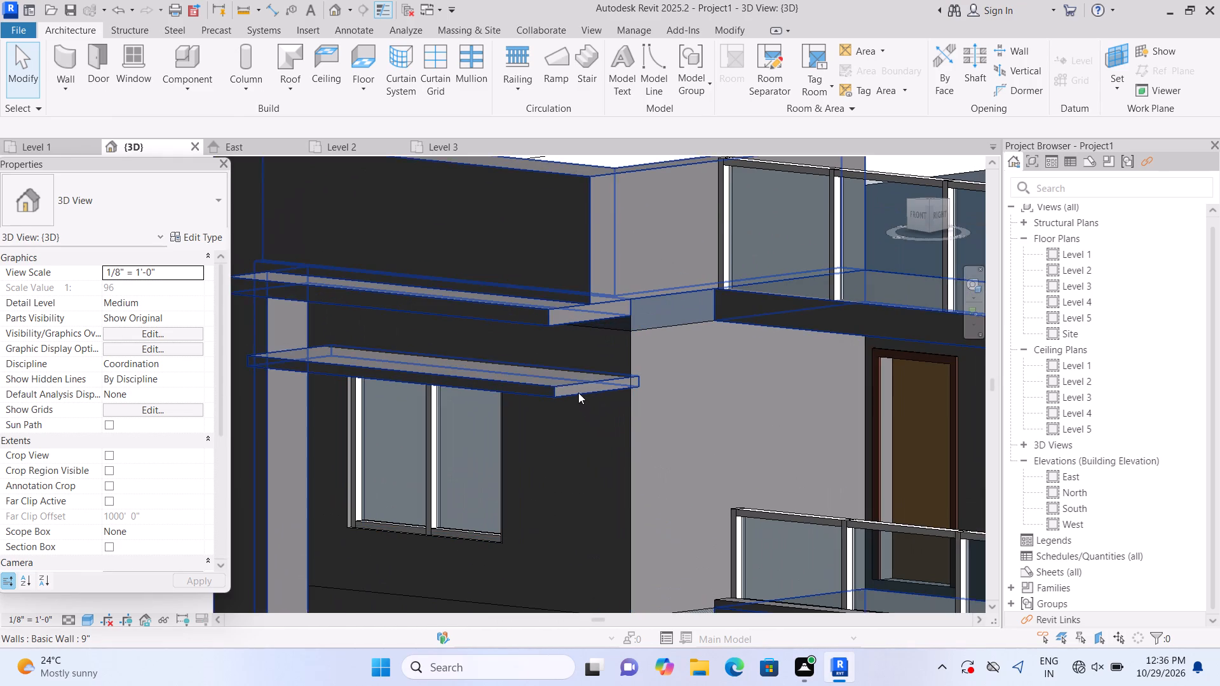
pyautogui.click(578, 393)
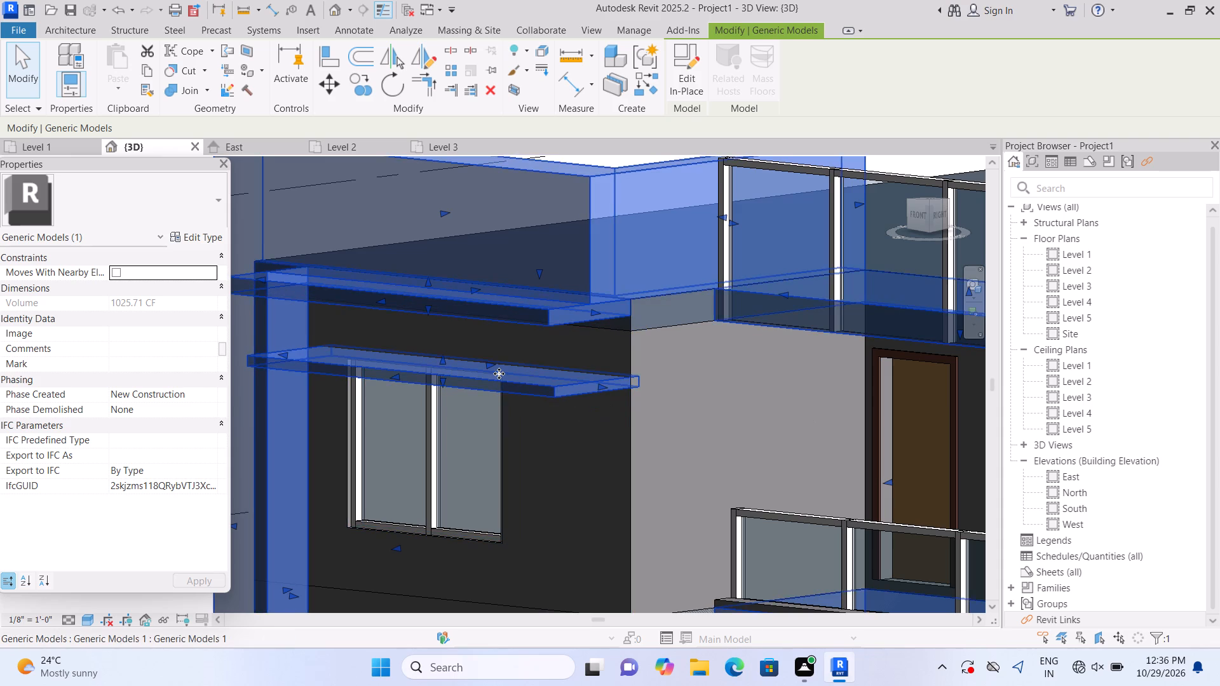
pyautogui.scroll(2, 499, 373)
pyautogui.moveTo(488, 359); pyautogui.dragTo(480, 365)
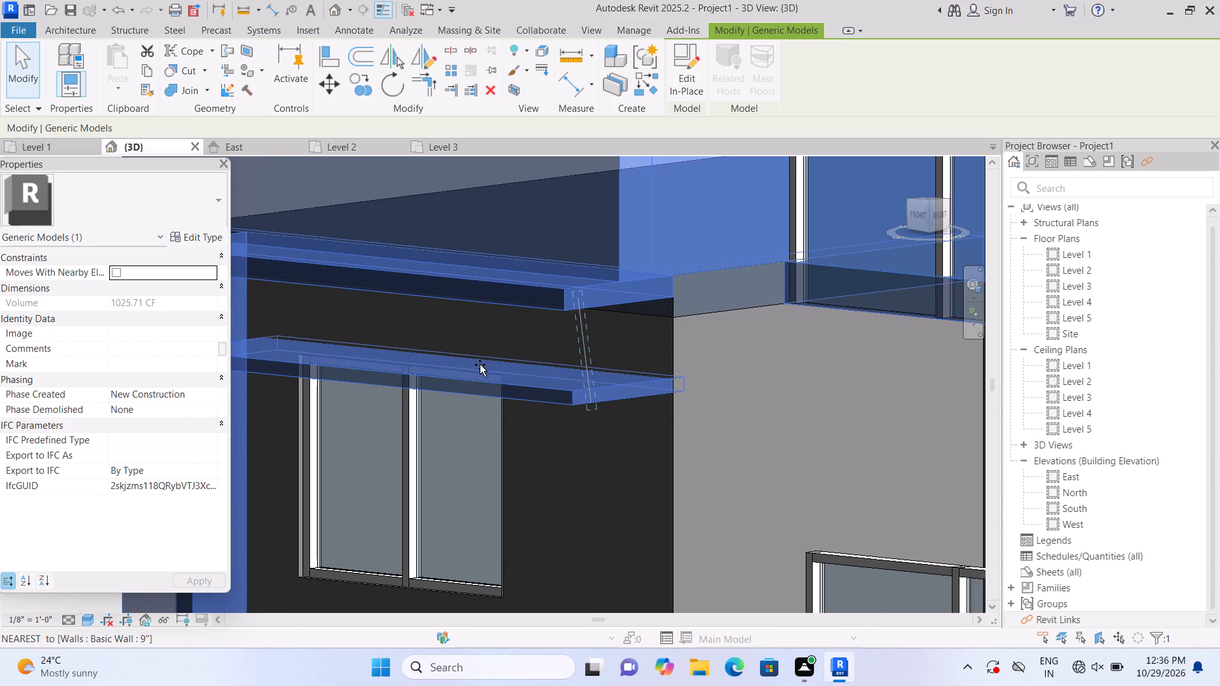
pyautogui.moveTo(480, 365); pyautogui.dragTo(475, 367)
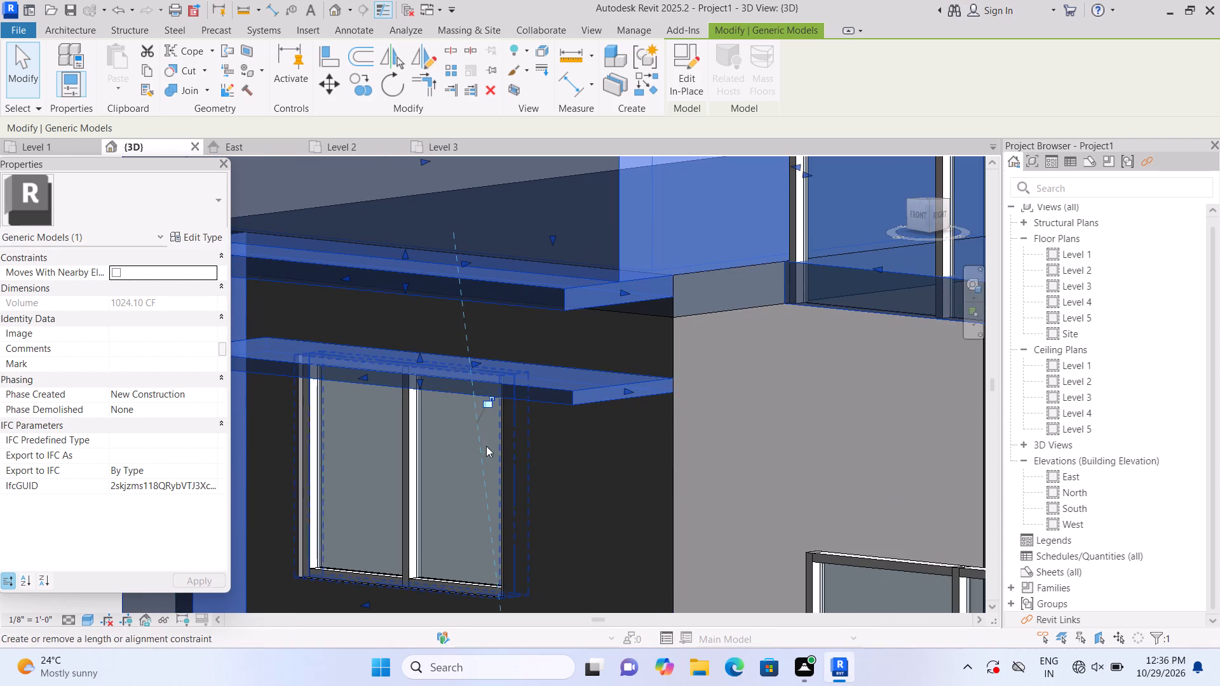
pyautogui.press('Escape')
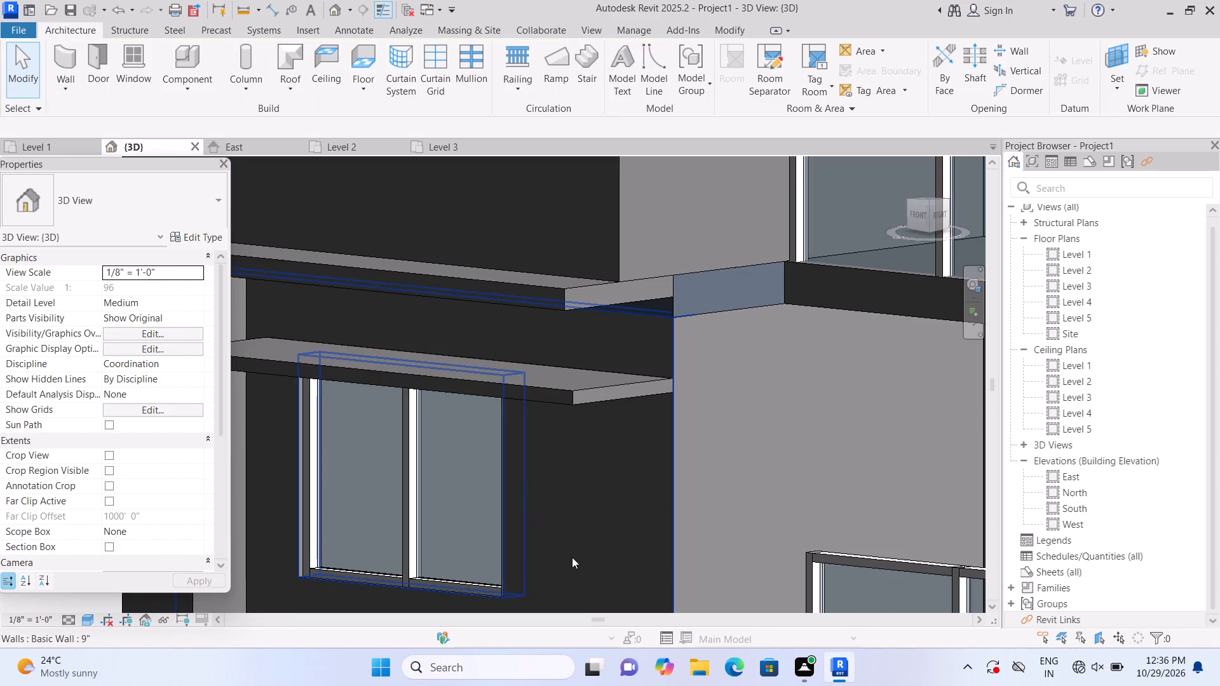
# Start a new in-place component in the Generic Models category, keeping the suggested name.
pyautogui.keyDown('shift'); pyautogui.moveTo(576, 541); pyautogui.dragTo(521, 548, button='middle'); pyautogui.keyUp('shift')
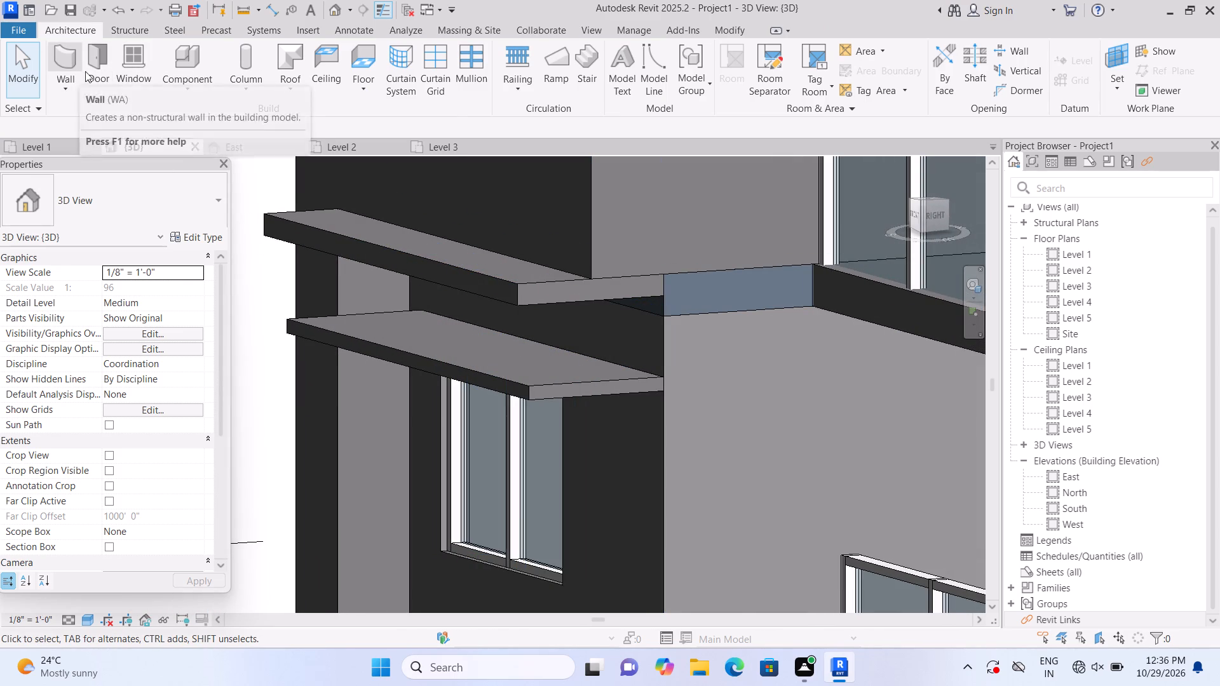
pyautogui.click(186, 91)
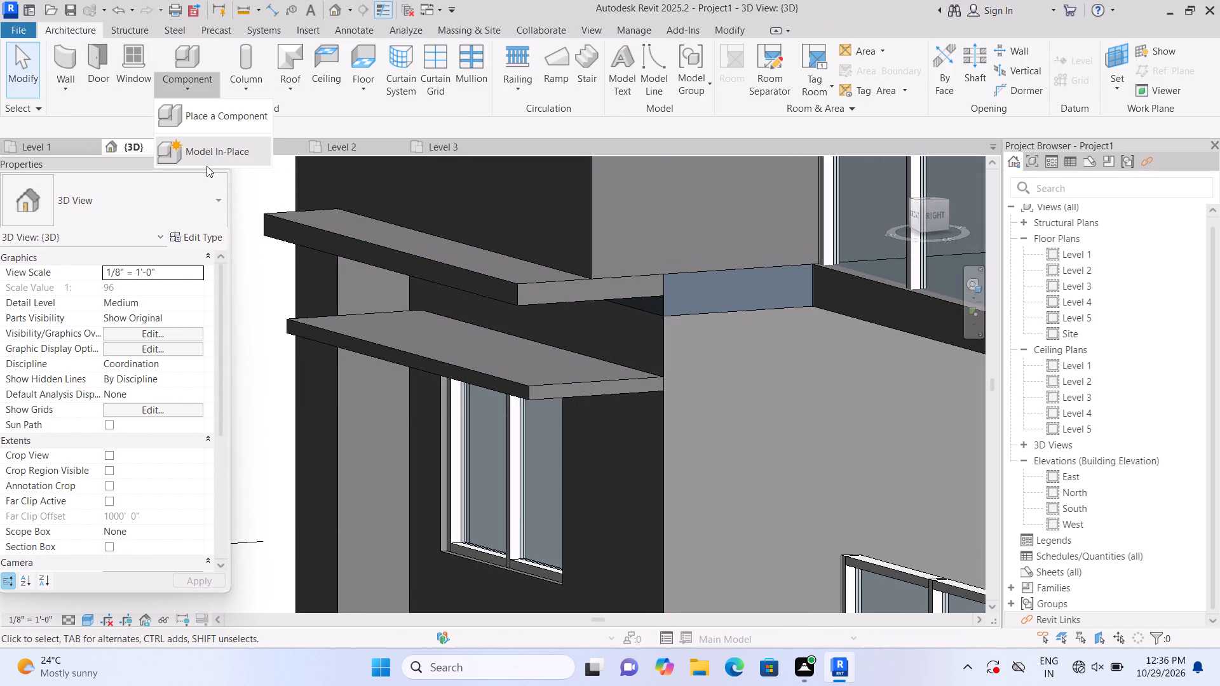
pyautogui.click(209, 151)
pyautogui.scroll(-1, 624, 282)
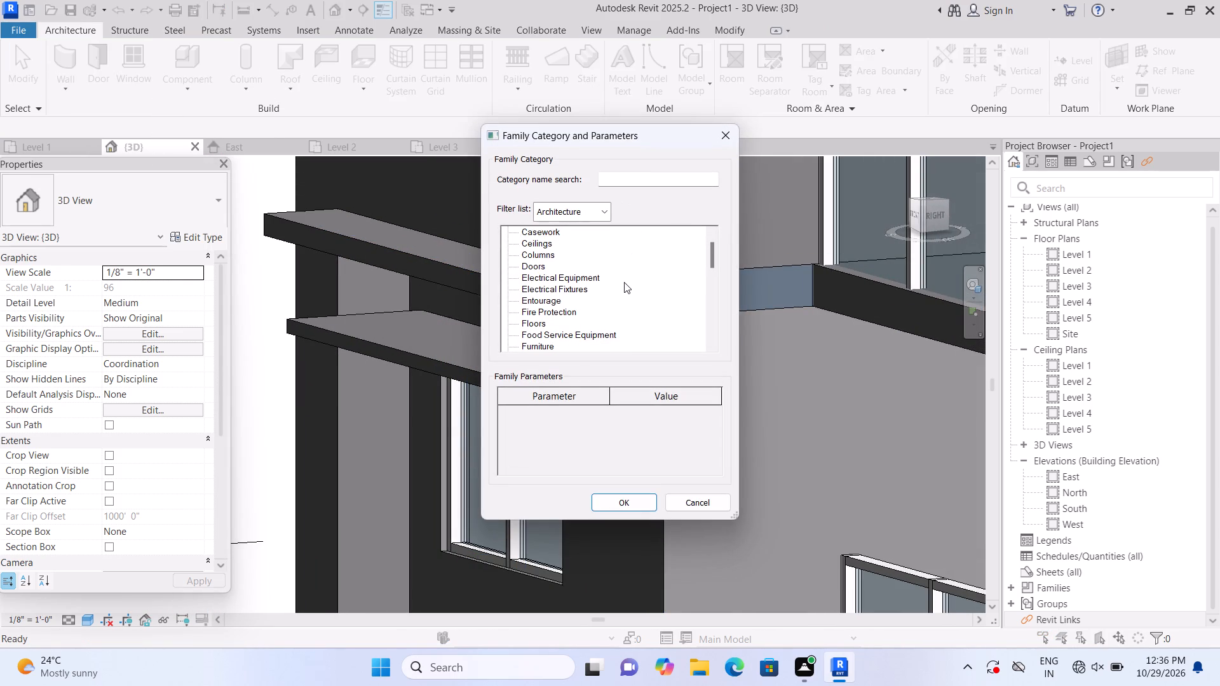
pyautogui.scroll(-3, 624, 282)
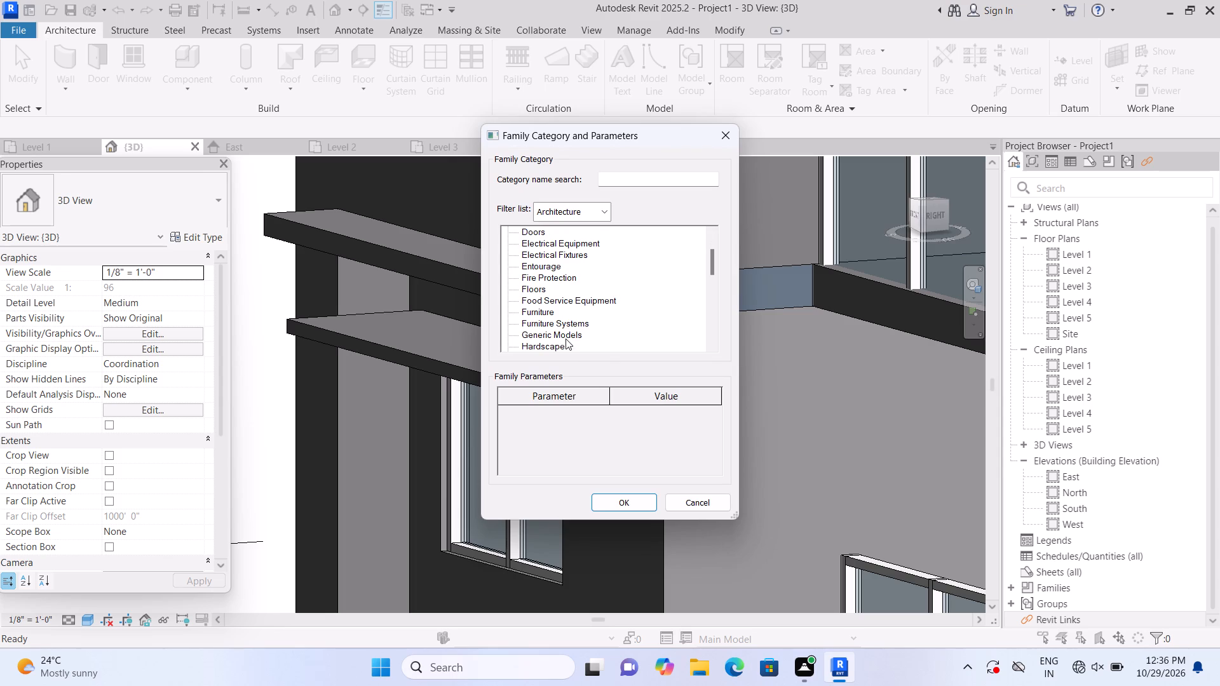
pyautogui.click(566, 332)
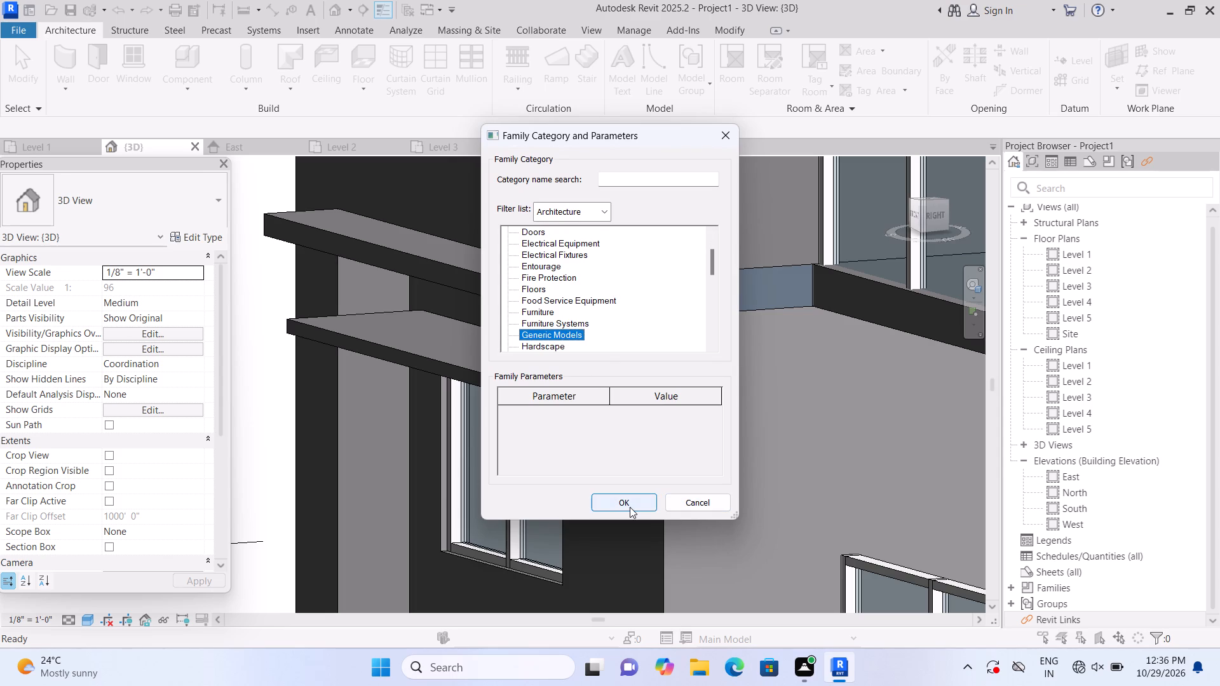
pyautogui.click(630, 507)
pyautogui.click(645, 358)
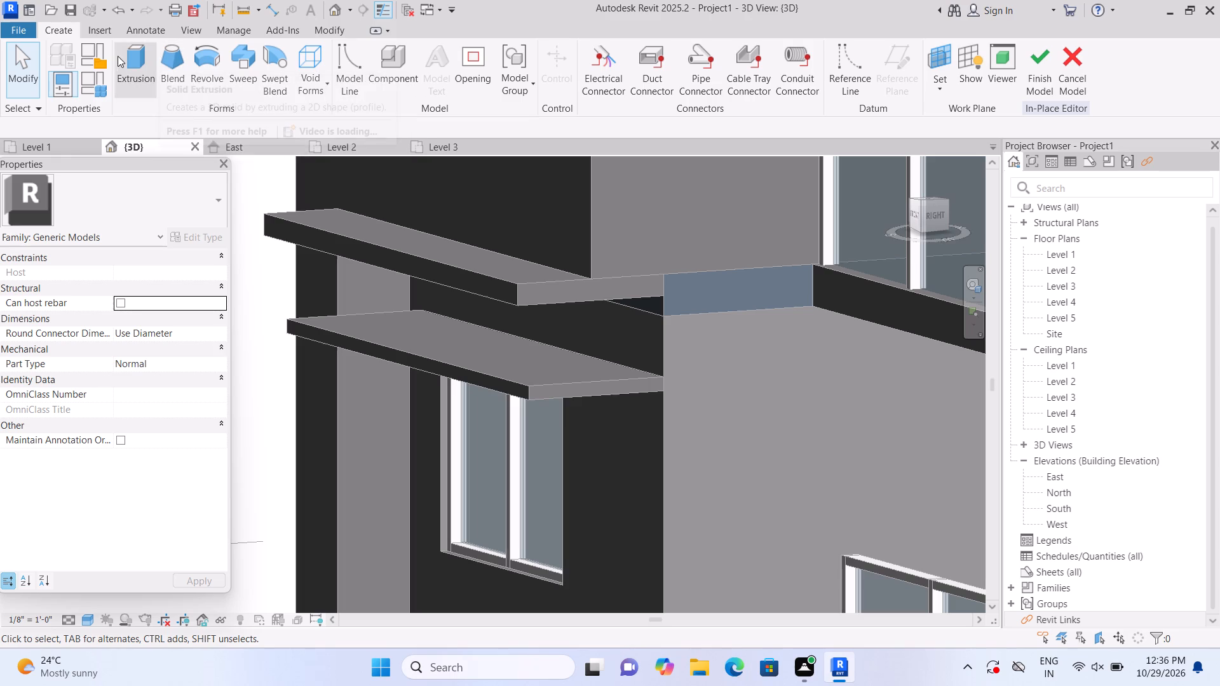
# Extrude a rectangle about 8'-9" long, matching the lower canopy's thickness, 3" deep from the canopy's end face along the balcony-side wall.
pyautogui.click(121, 72)
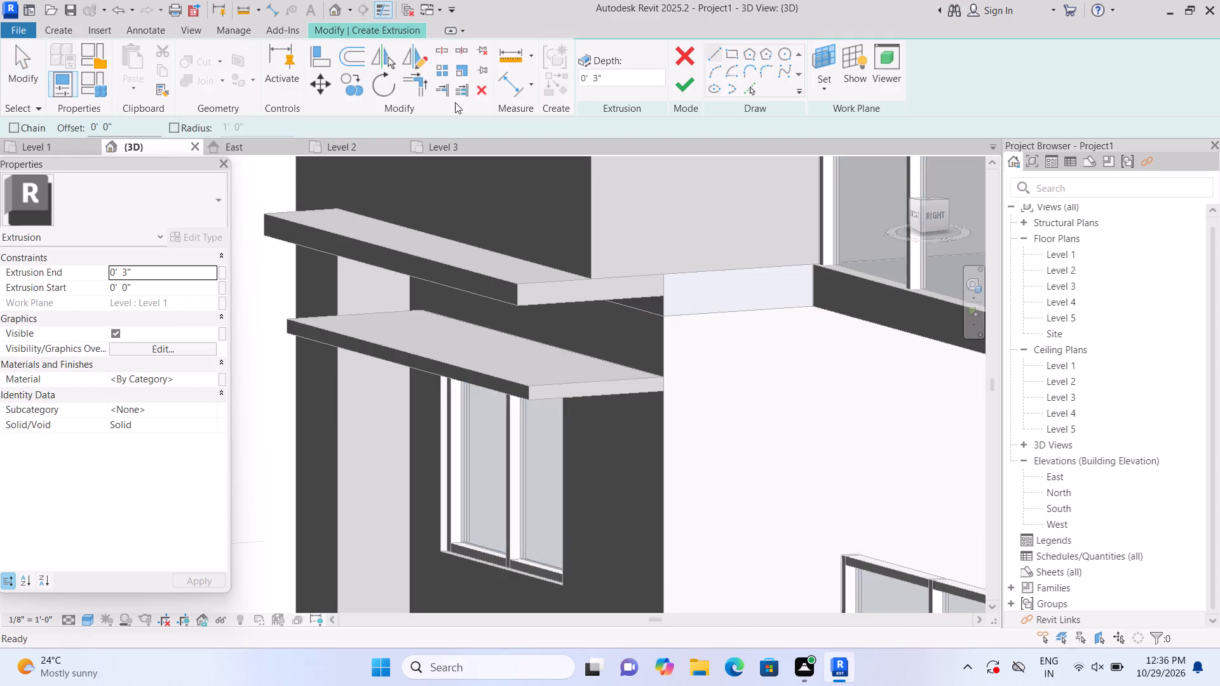
pyautogui.click(823, 88)
pyautogui.click(827, 148)
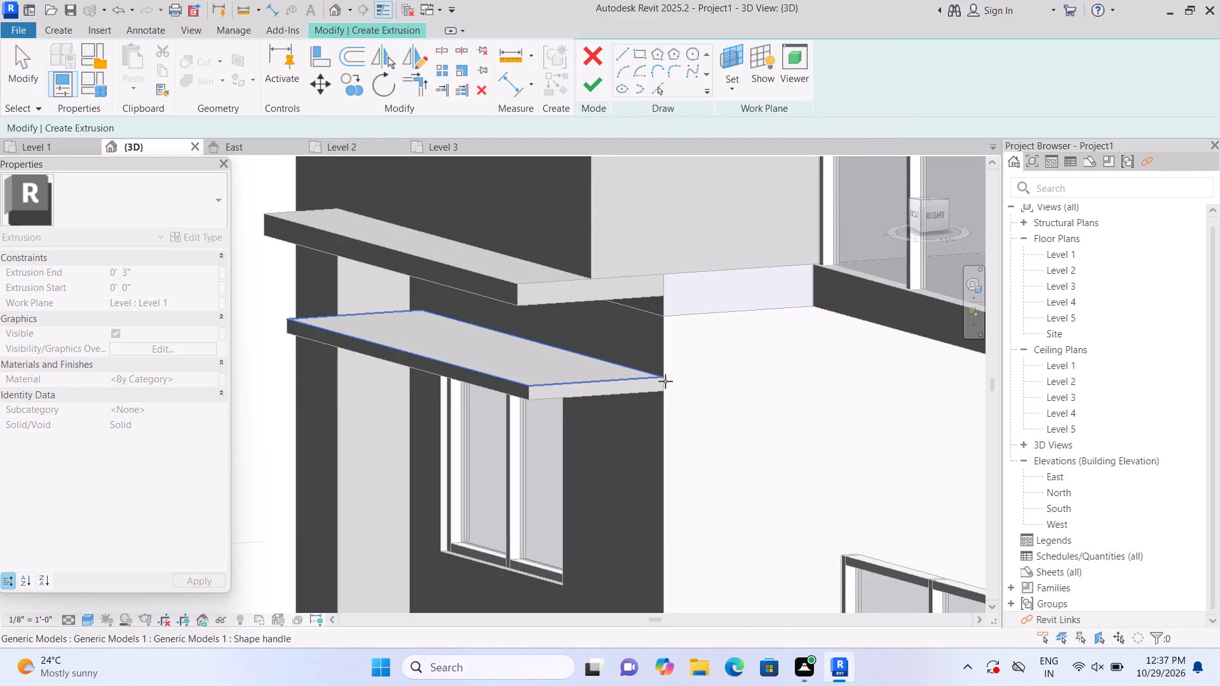
pyautogui.scroll(1, 685, 384)
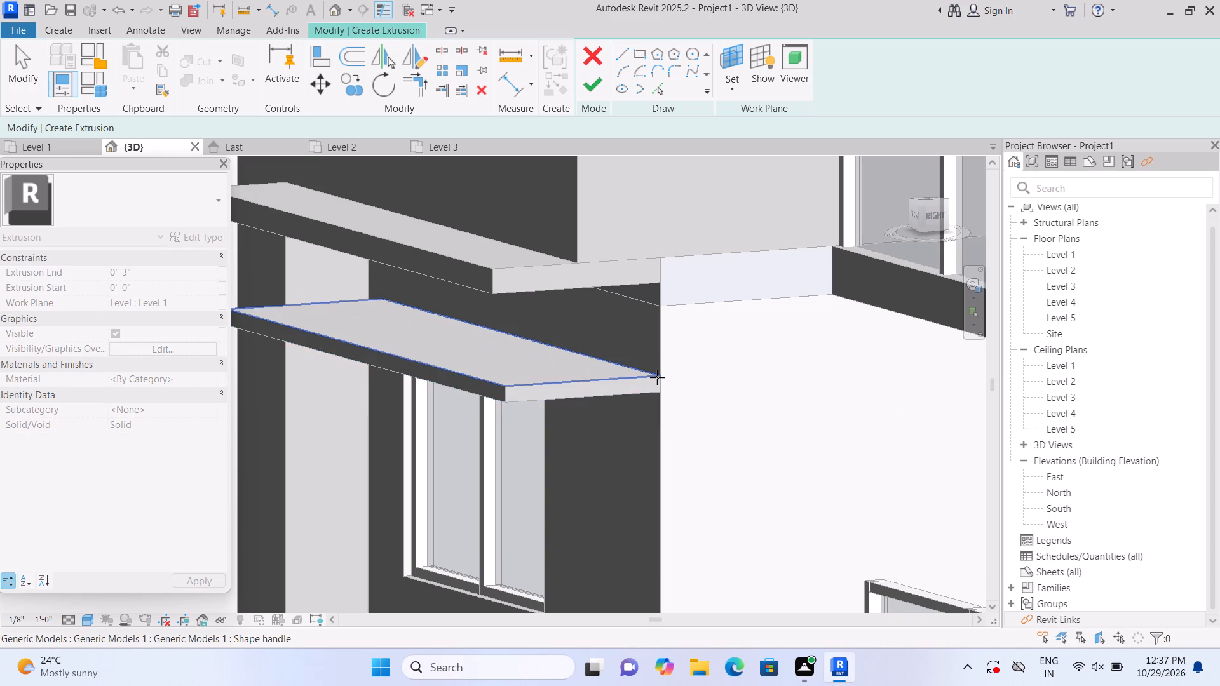
pyautogui.scroll(1, 659, 379)
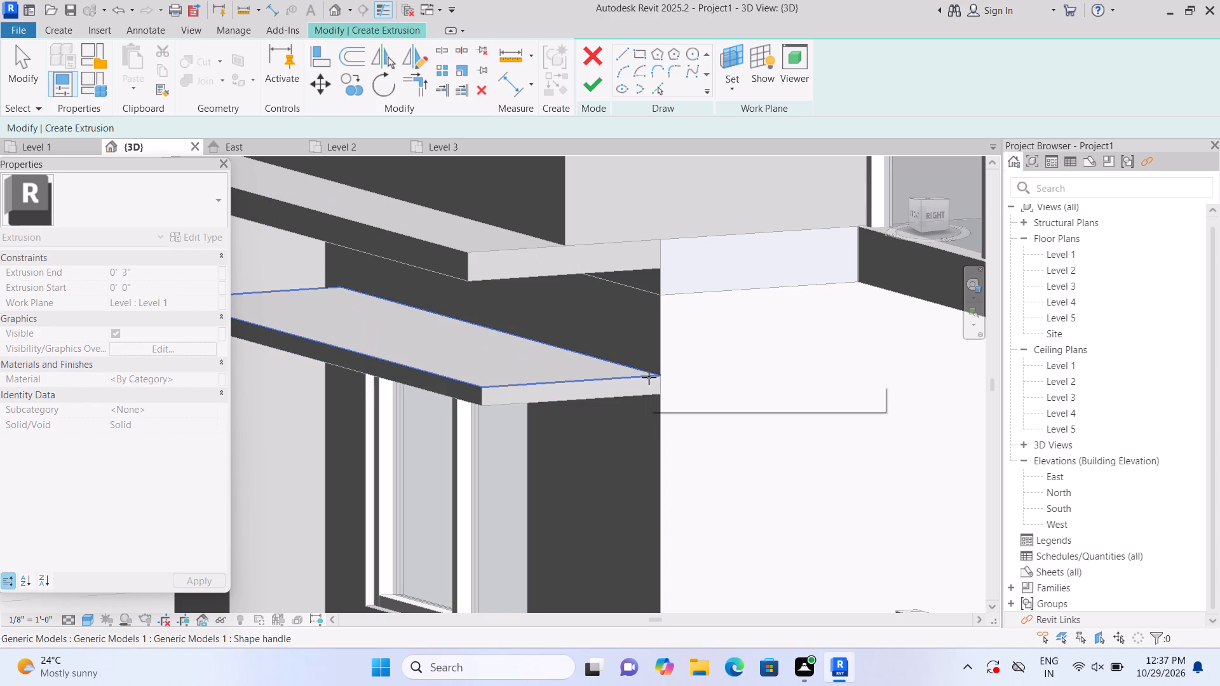
pyautogui.click(649, 387)
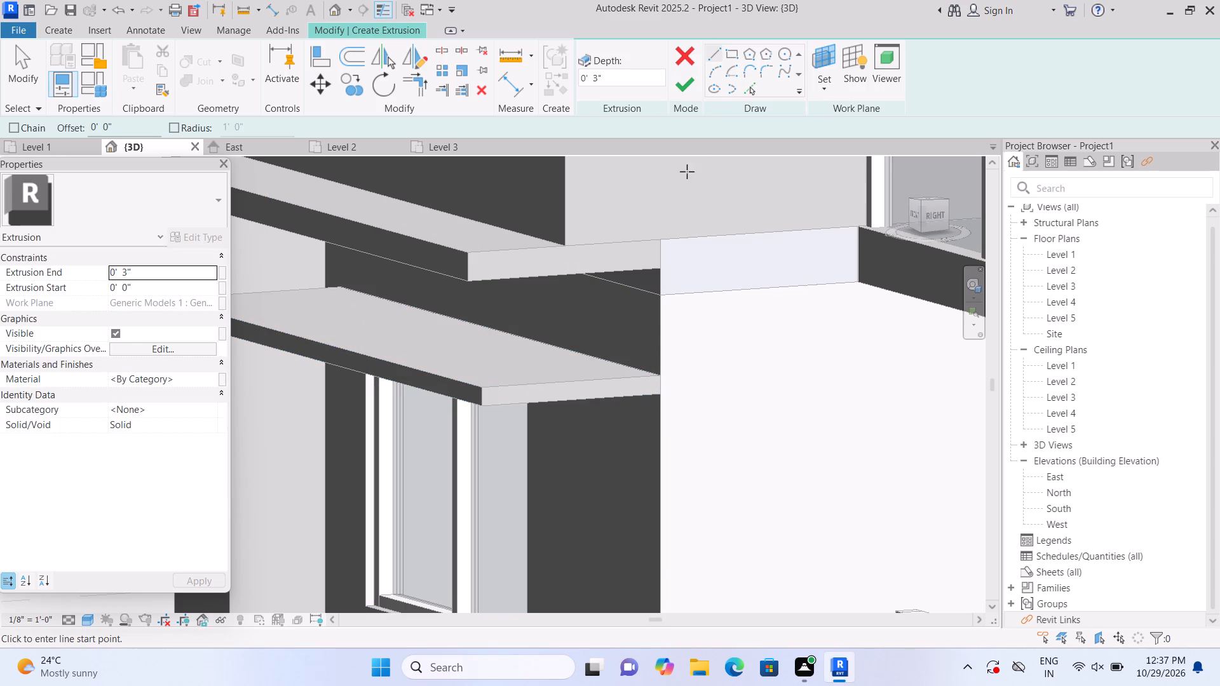
pyautogui.click(735, 50)
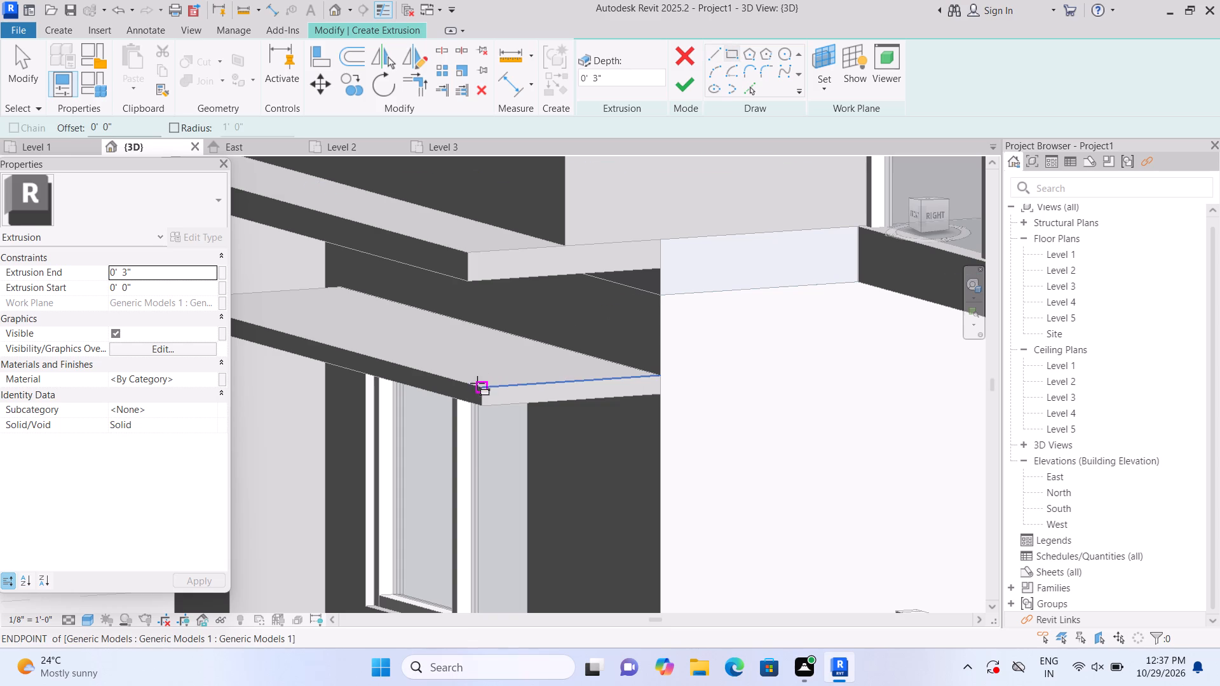
pyautogui.click(477, 383)
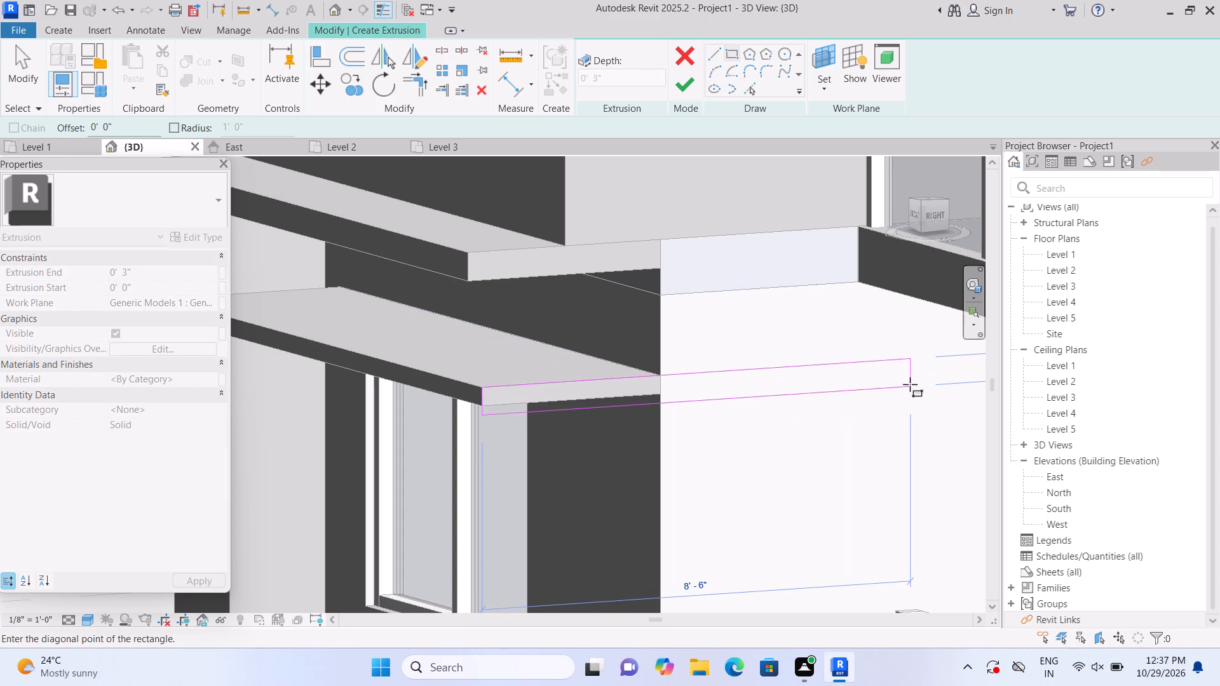
pyautogui.click(925, 371)
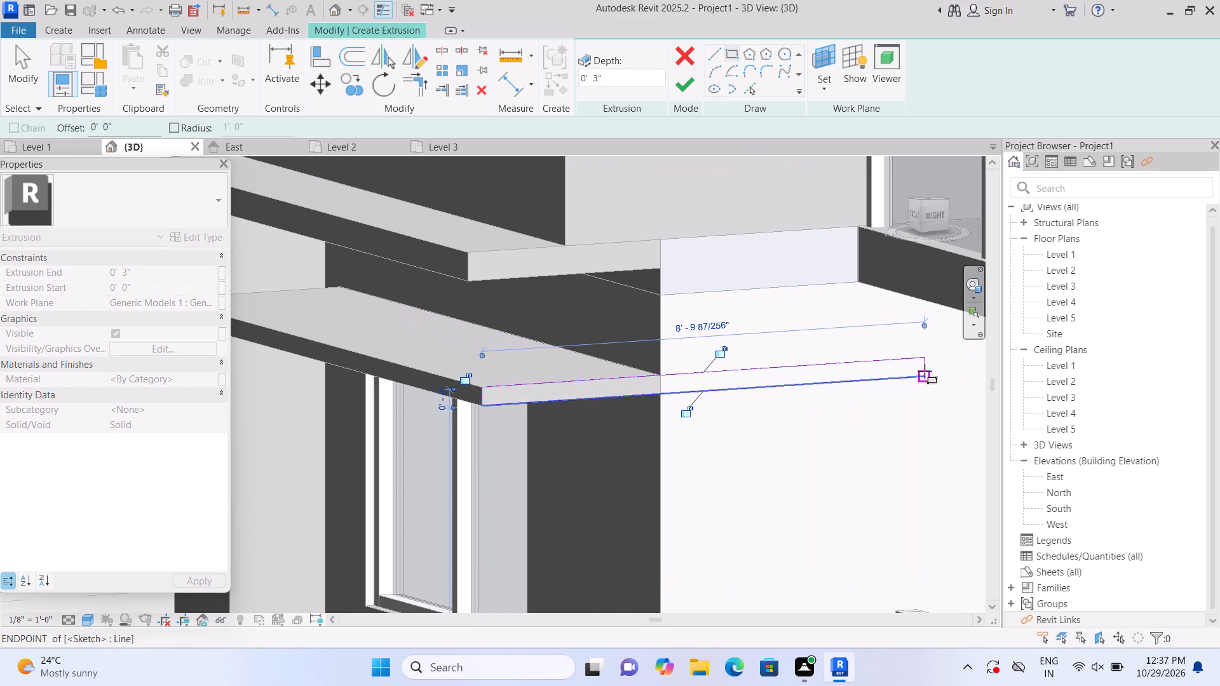
pyautogui.click(687, 88)
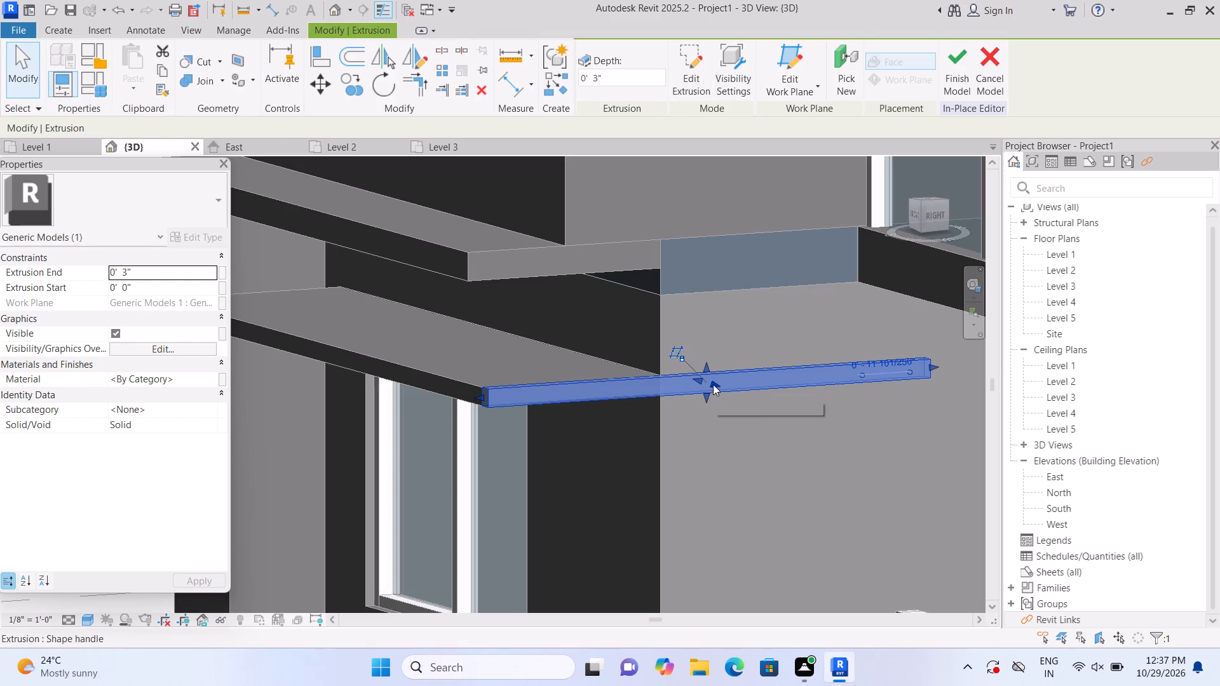
# Stretch the new canopy extrusion outward from the balcony-side wall to a depth of about 1' 5 1/2".
pyautogui.moveTo(713, 384); pyautogui.dragTo(736, 405)
pyautogui.click(736, 405)
pyautogui.moveTo(740, 494); pyautogui.dragTo(422, 490, button='middle')
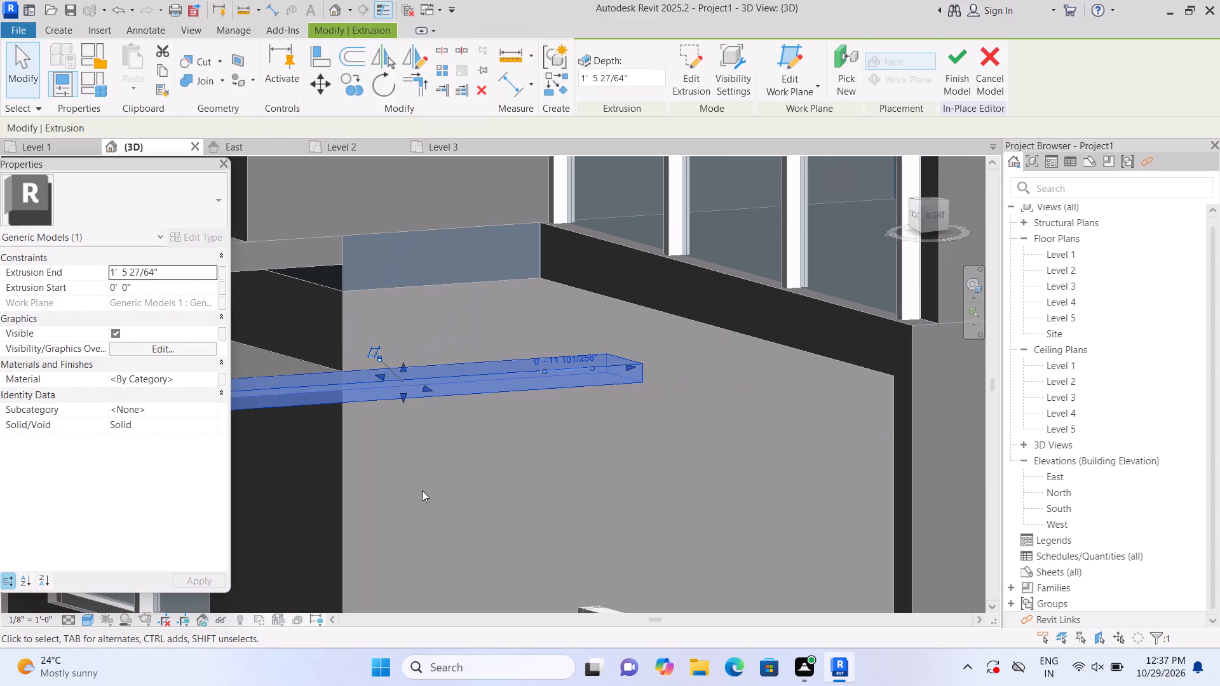
# Stretch the new canopy extrusion's far end along the side wall to the balcony door wall, and finish the in-place model.
pyautogui.keyDown('shift'); pyautogui.moveTo(481, 541); pyautogui.dragTo(529, 528, button='middle'); pyautogui.keyUp('shift')
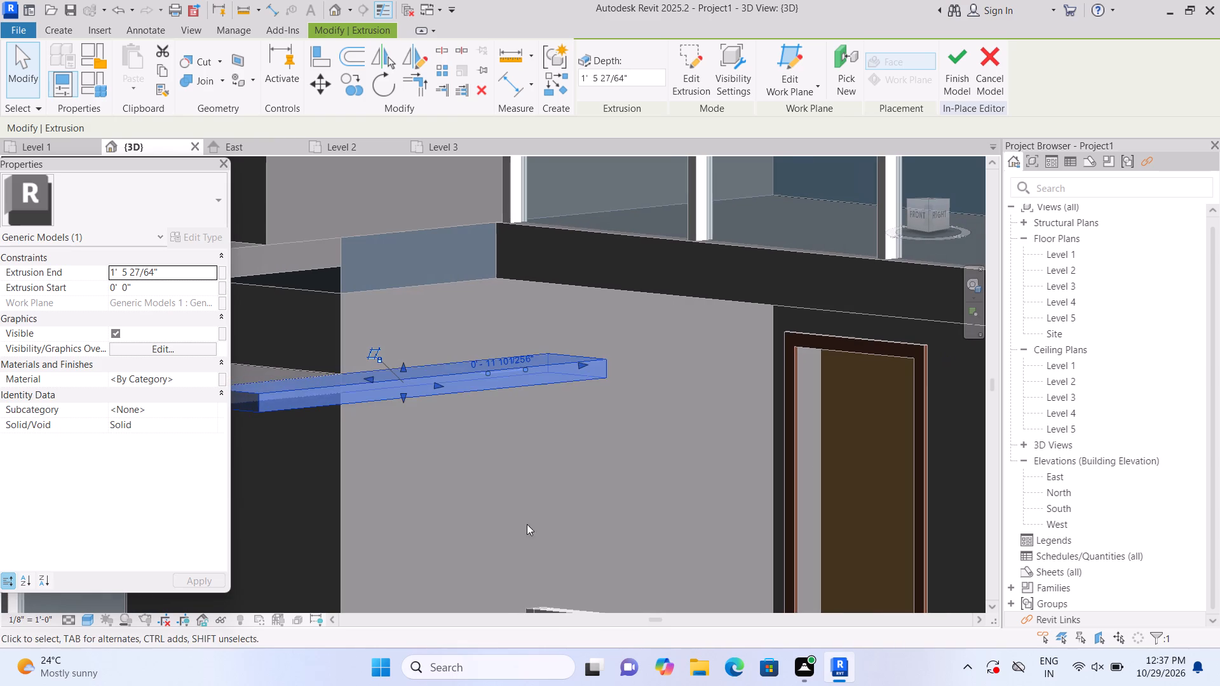
pyautogui.moveTo(581, 365); pyautogui.dragTo(682, 353)
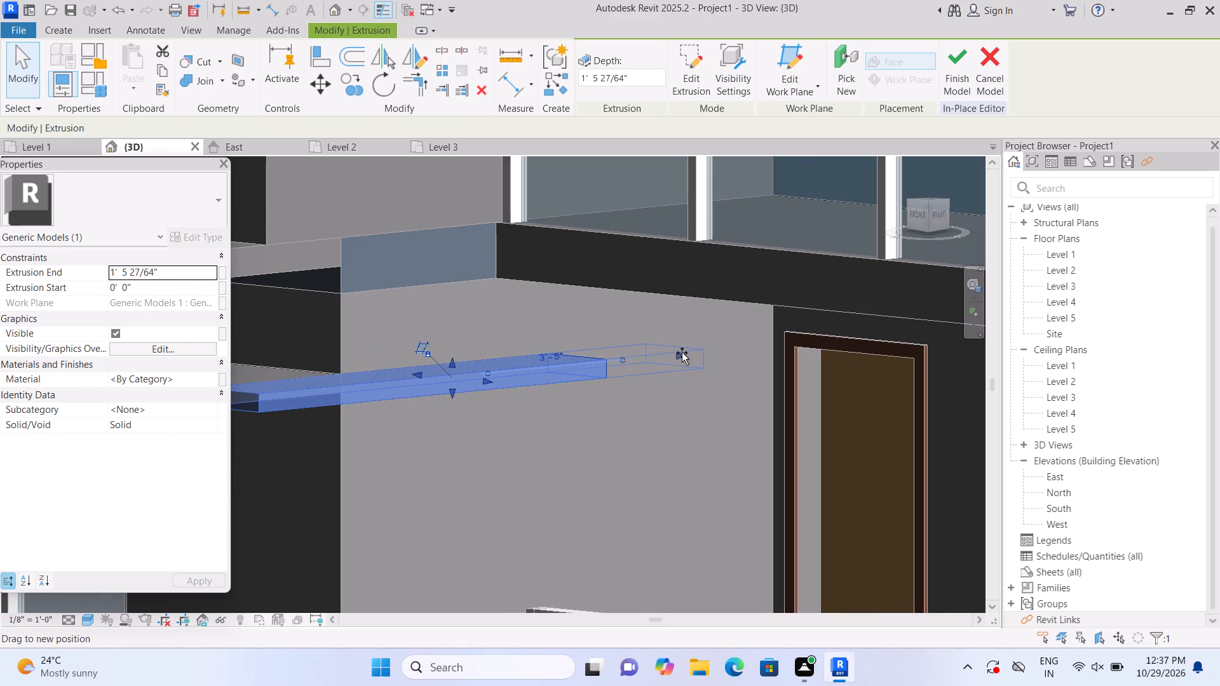
pyautogui.moveTo(682, 353); pyautogui.dragTo(746, 340)
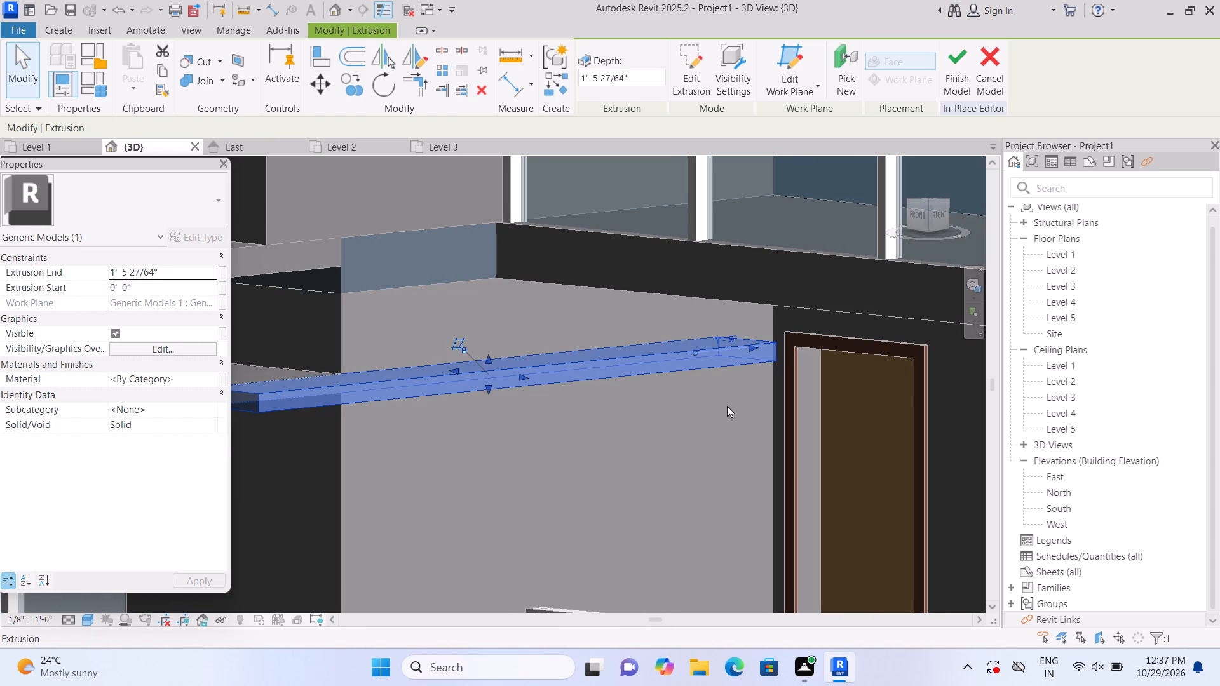
pyautogui.press('Escape')
pyautogui.scroll(-6, 714, 464)
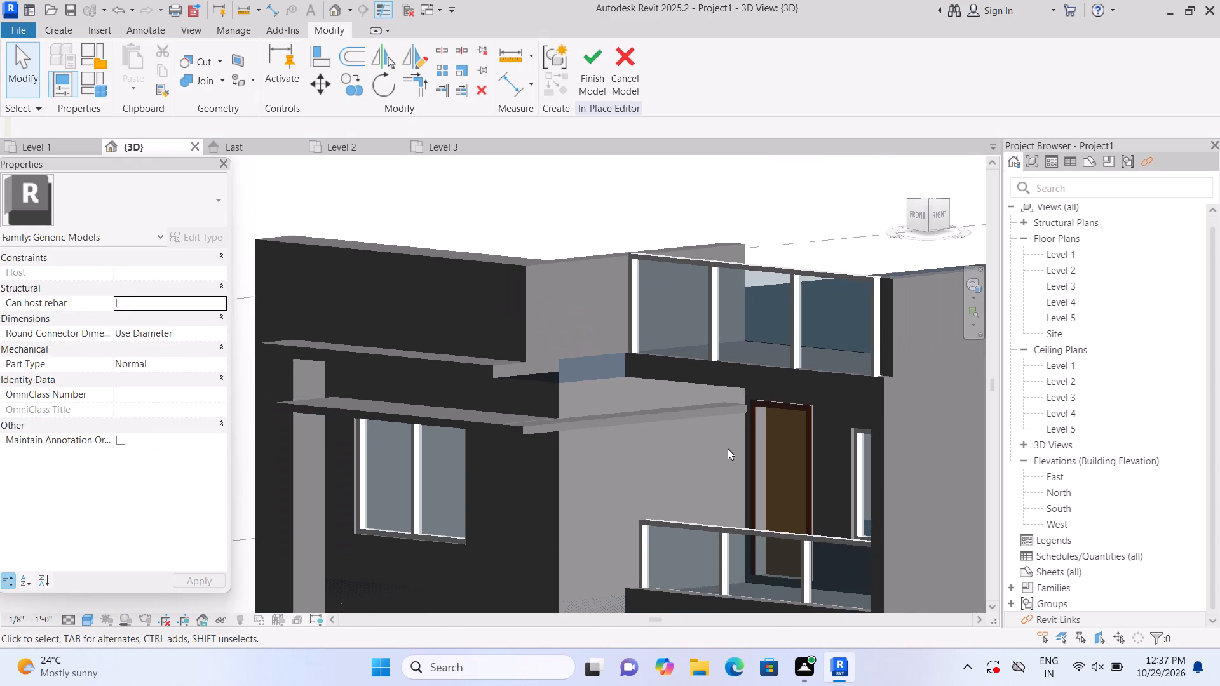
pyautogui.scroll(-2, 719, 461)
pyautogui.moveTo(709, 456); pyautogui.dragTo(667, 323, button='middle')
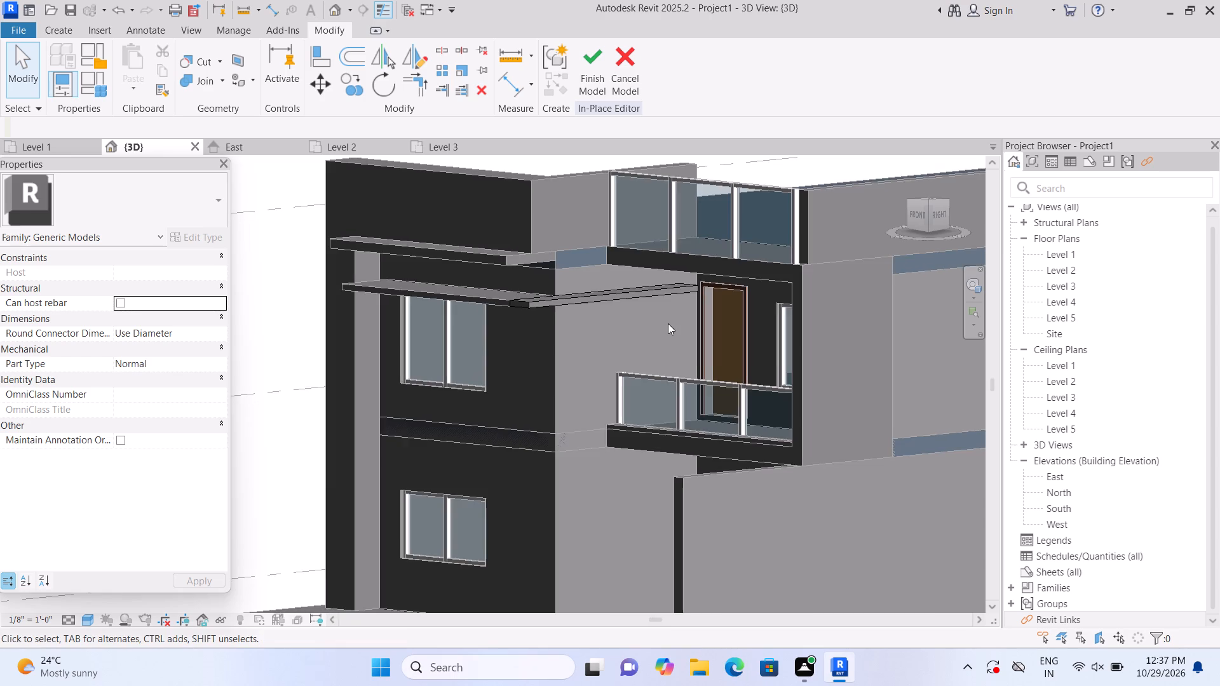
pyautogui.scroll(-1, 668, 323)
pyautogui.click(582, 78)
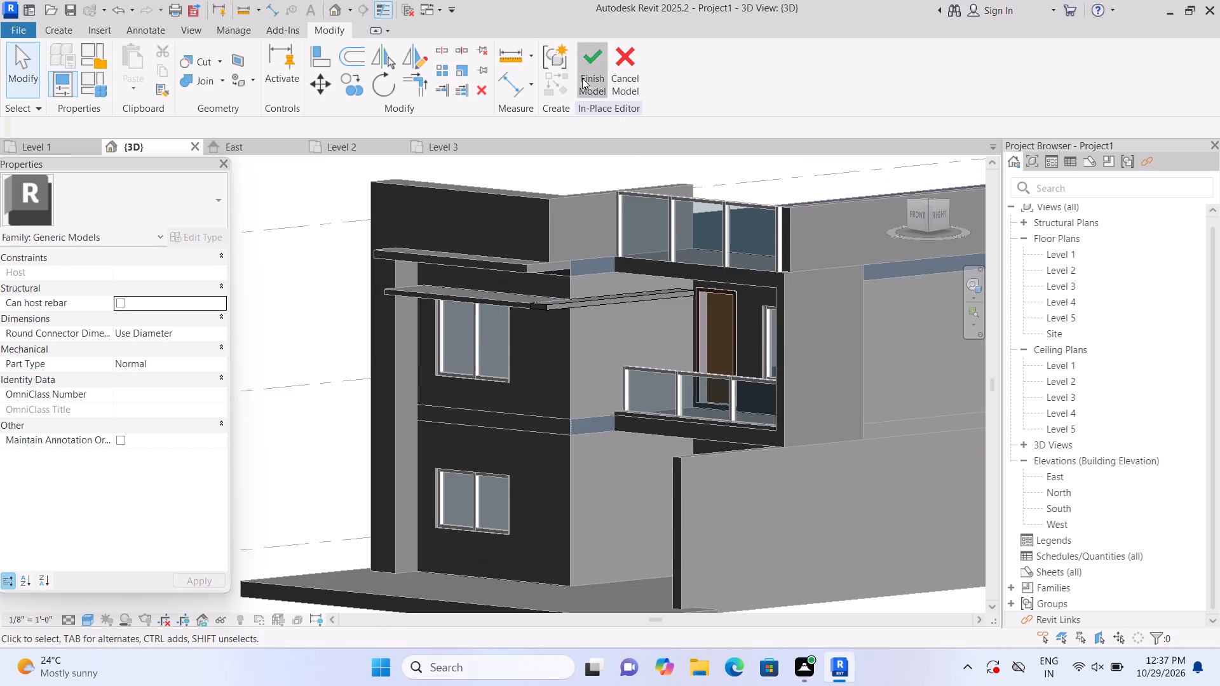
# Open the existing facade generic model containing the parapet and window canopies for in-place editing.
pyautogui.click(615, 287)
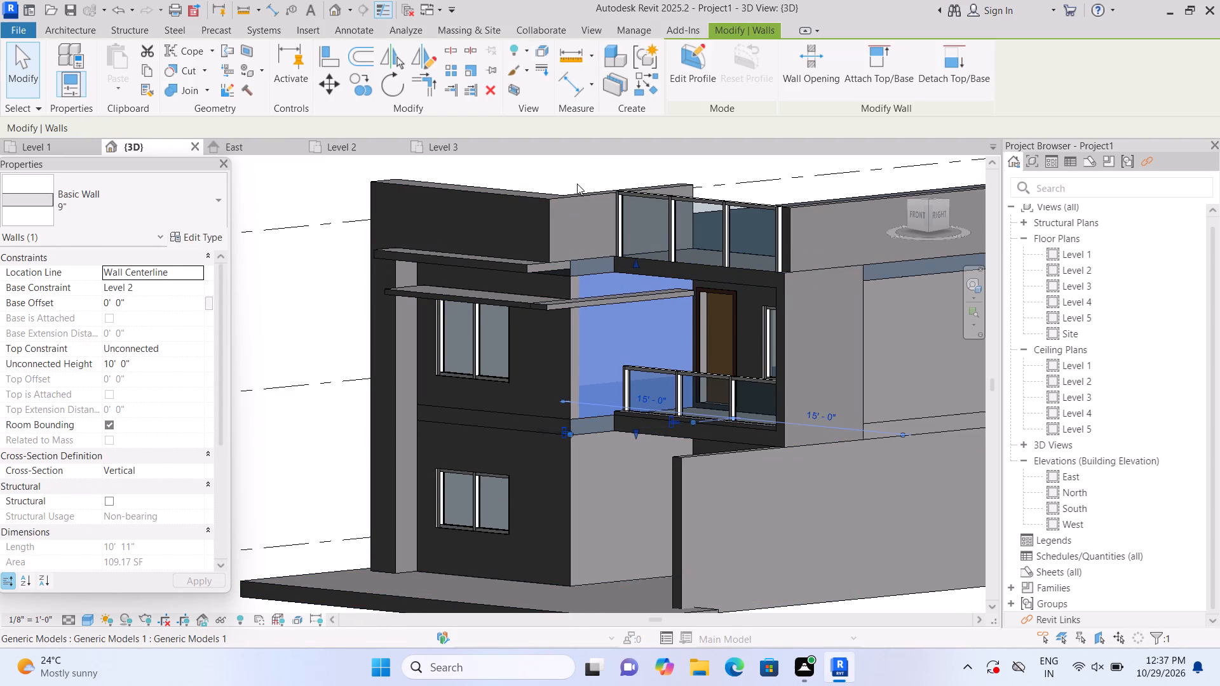
pyautogui.press('Escape')
pyautogui.click(541, 260)
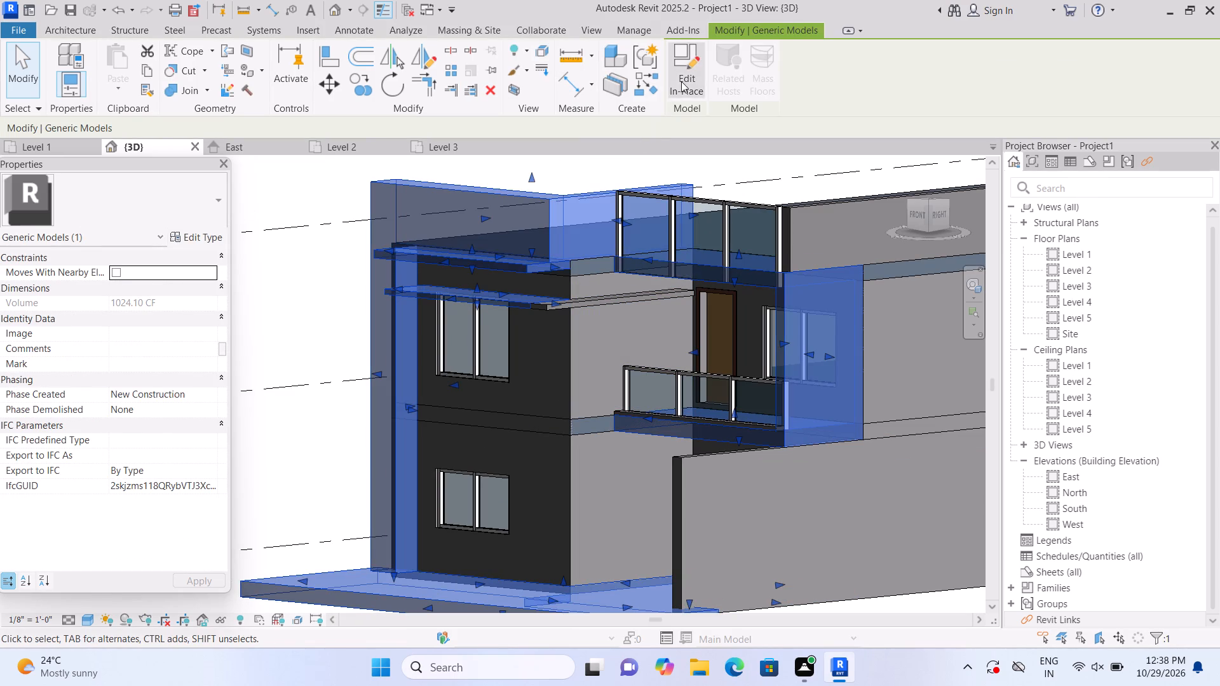
pyautogui.click(681, 81)
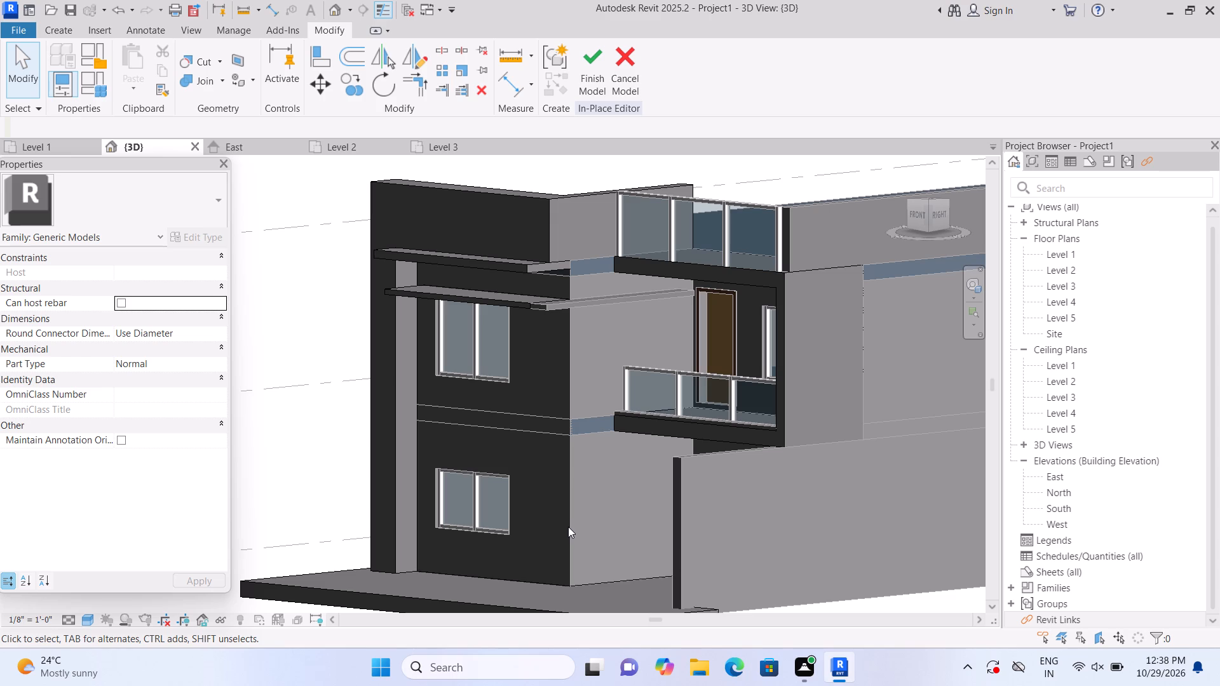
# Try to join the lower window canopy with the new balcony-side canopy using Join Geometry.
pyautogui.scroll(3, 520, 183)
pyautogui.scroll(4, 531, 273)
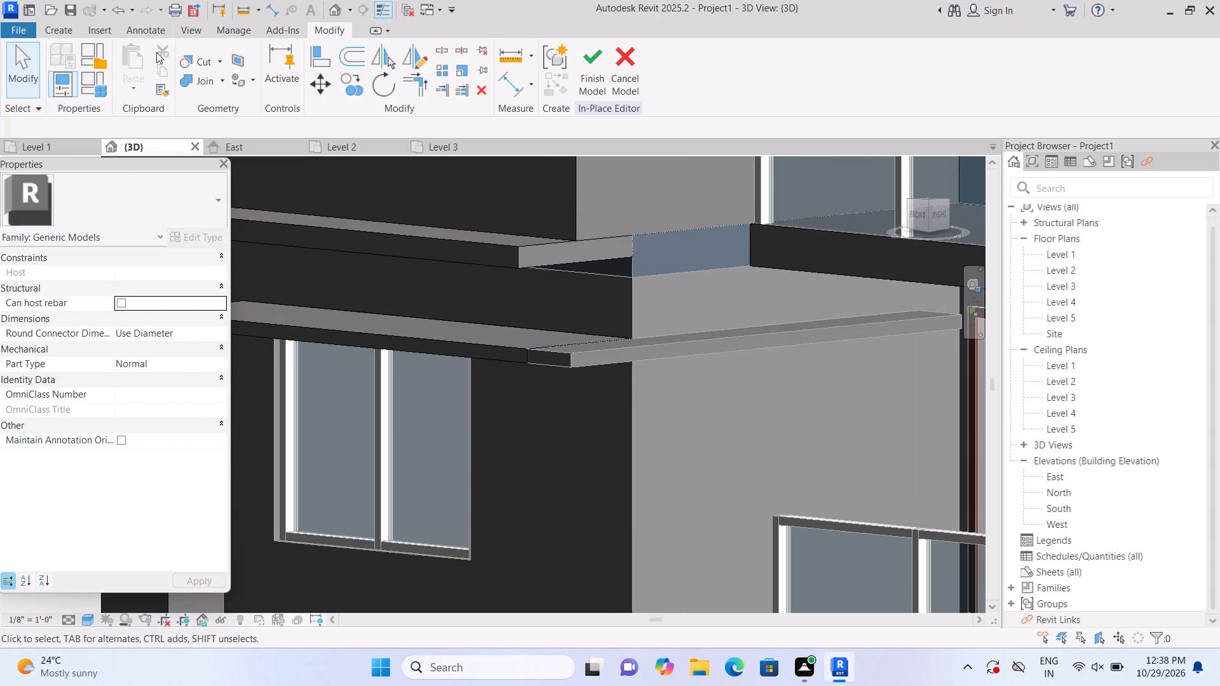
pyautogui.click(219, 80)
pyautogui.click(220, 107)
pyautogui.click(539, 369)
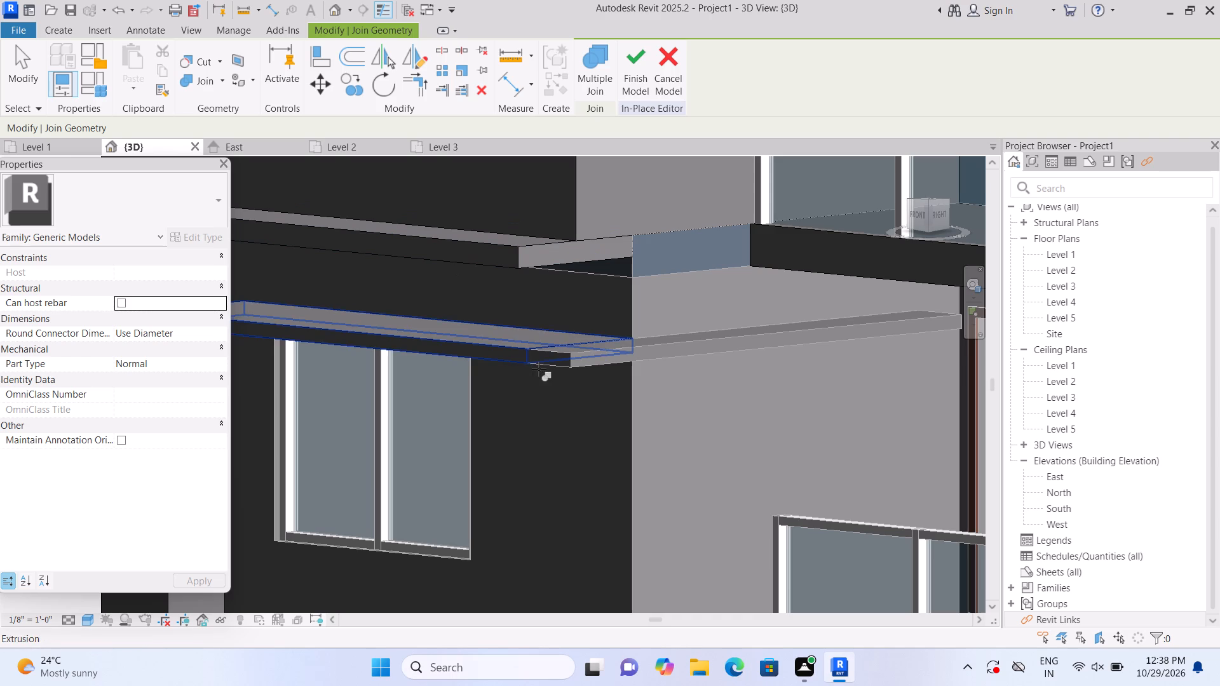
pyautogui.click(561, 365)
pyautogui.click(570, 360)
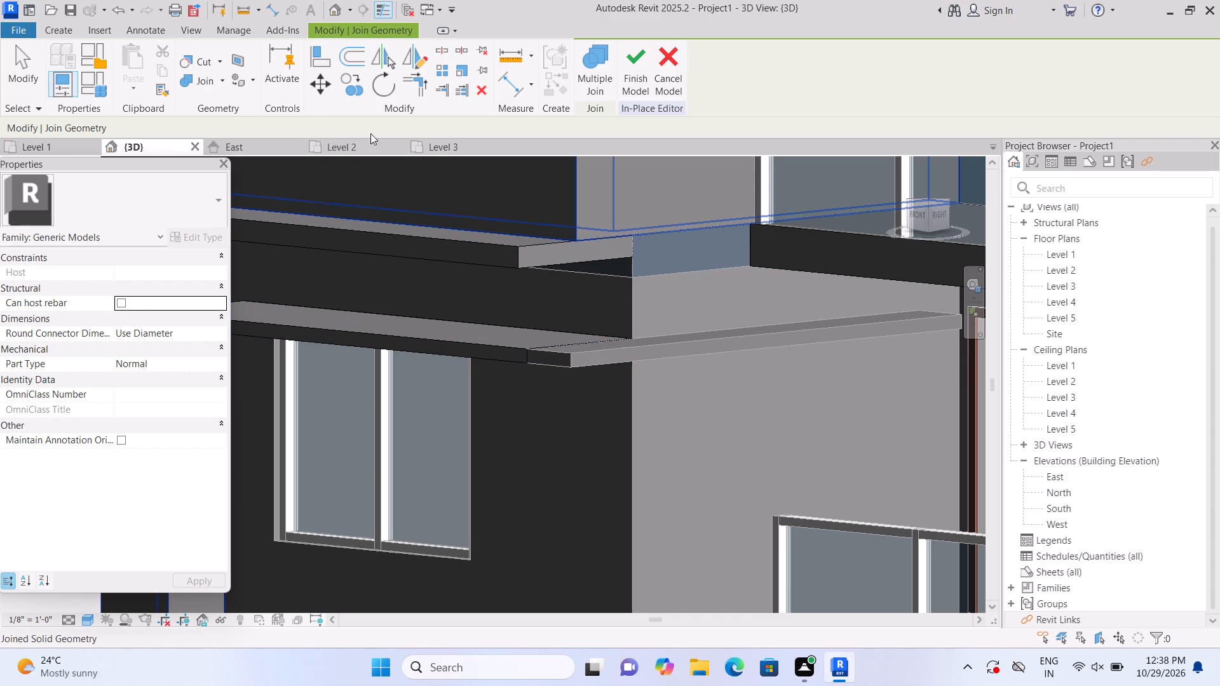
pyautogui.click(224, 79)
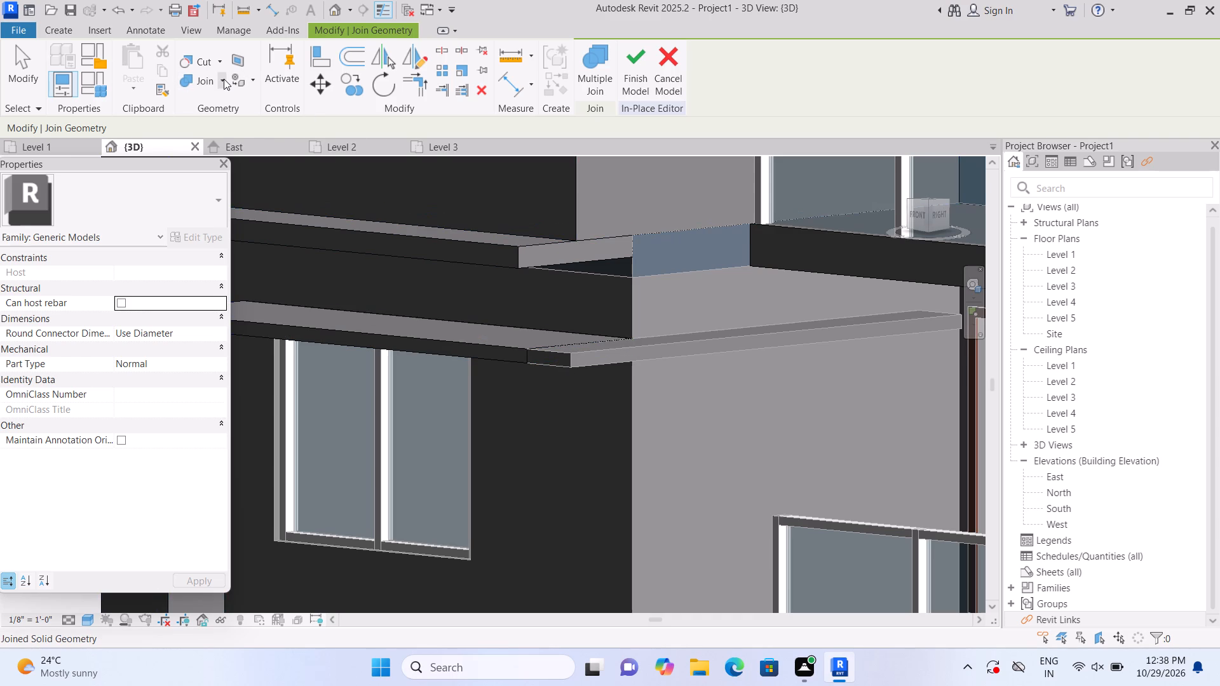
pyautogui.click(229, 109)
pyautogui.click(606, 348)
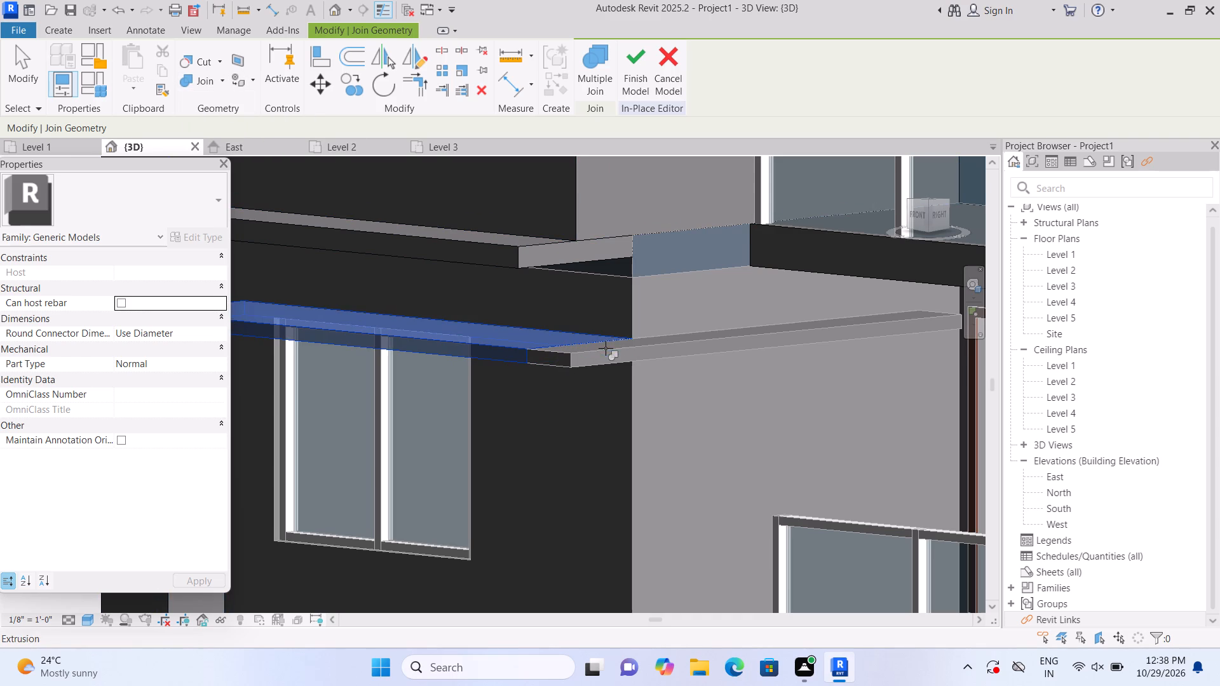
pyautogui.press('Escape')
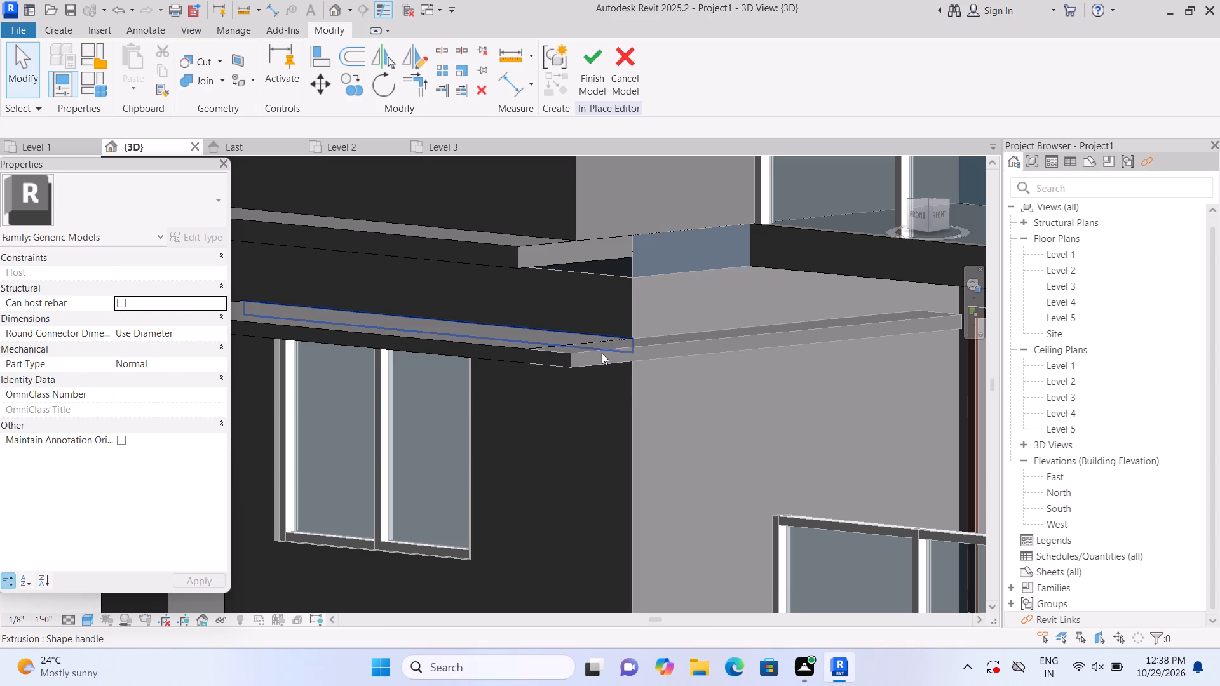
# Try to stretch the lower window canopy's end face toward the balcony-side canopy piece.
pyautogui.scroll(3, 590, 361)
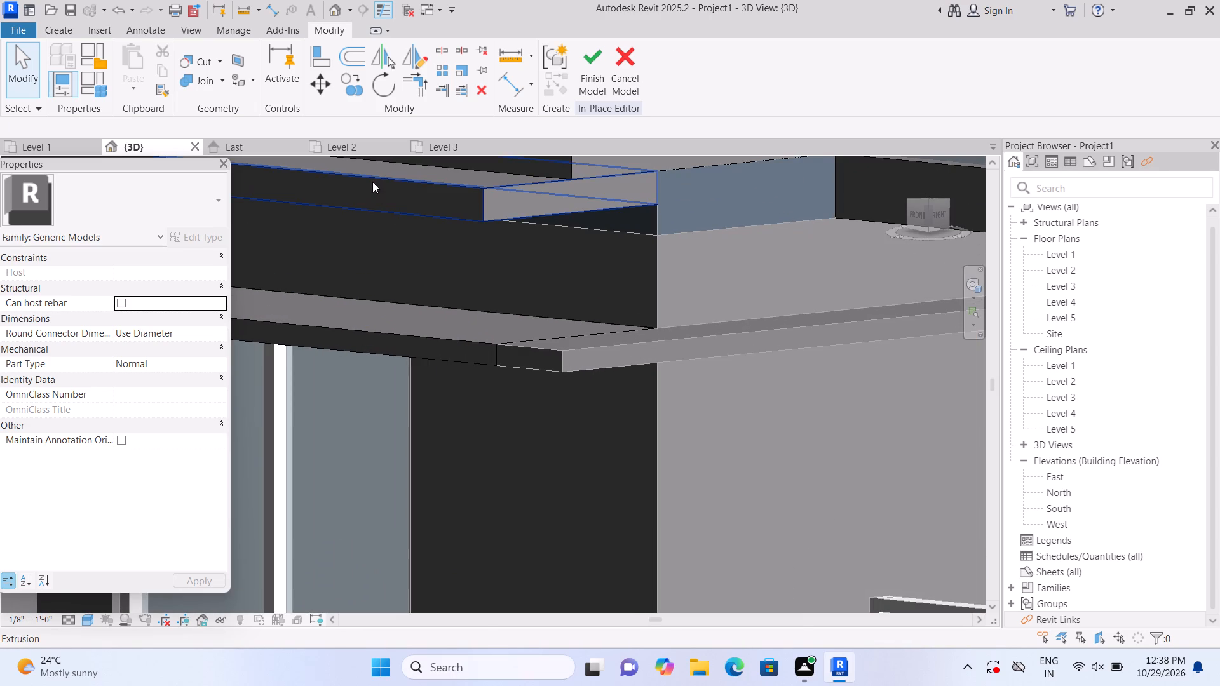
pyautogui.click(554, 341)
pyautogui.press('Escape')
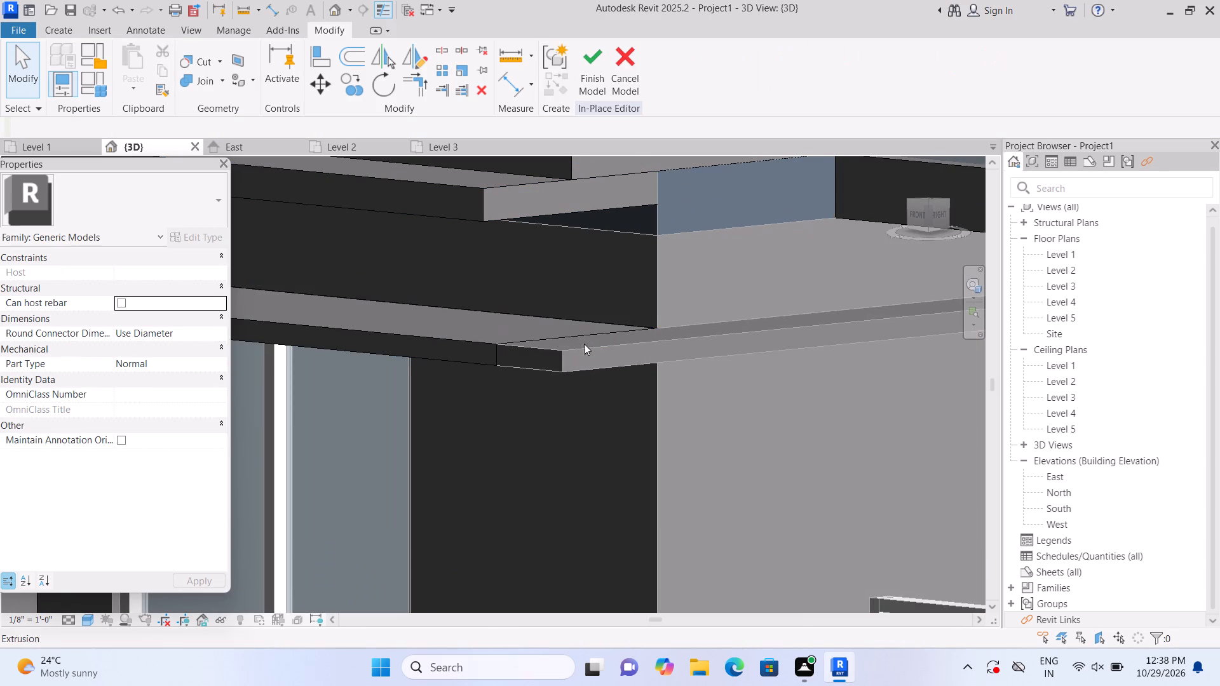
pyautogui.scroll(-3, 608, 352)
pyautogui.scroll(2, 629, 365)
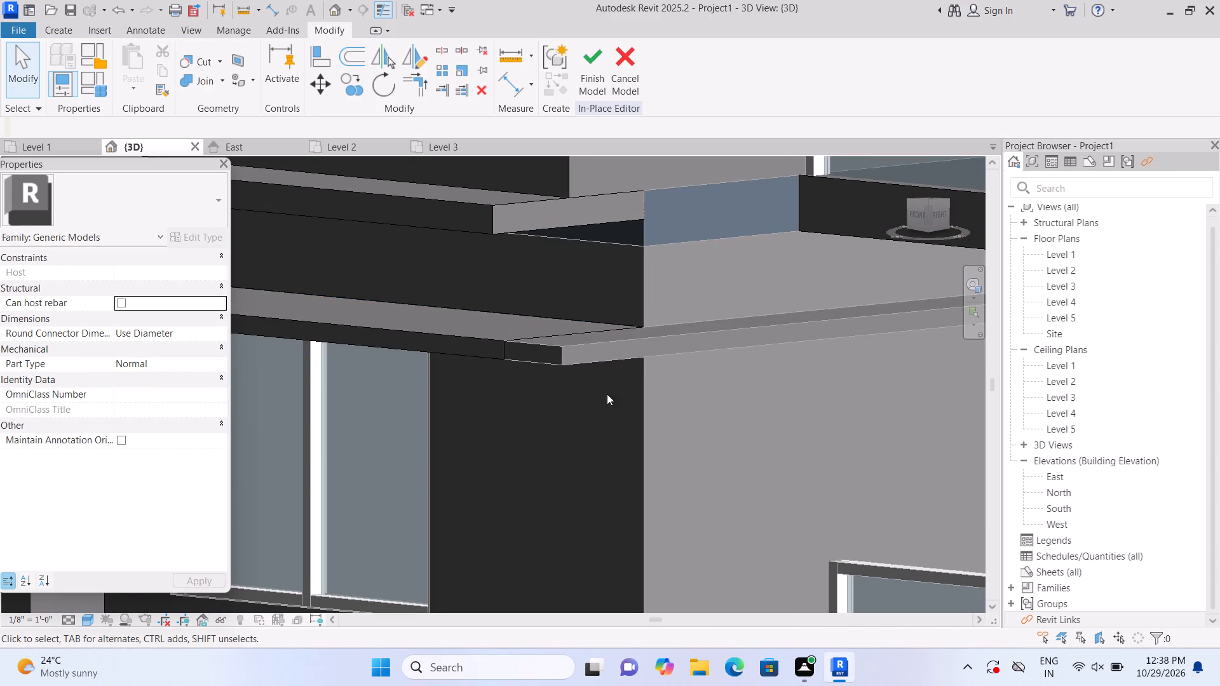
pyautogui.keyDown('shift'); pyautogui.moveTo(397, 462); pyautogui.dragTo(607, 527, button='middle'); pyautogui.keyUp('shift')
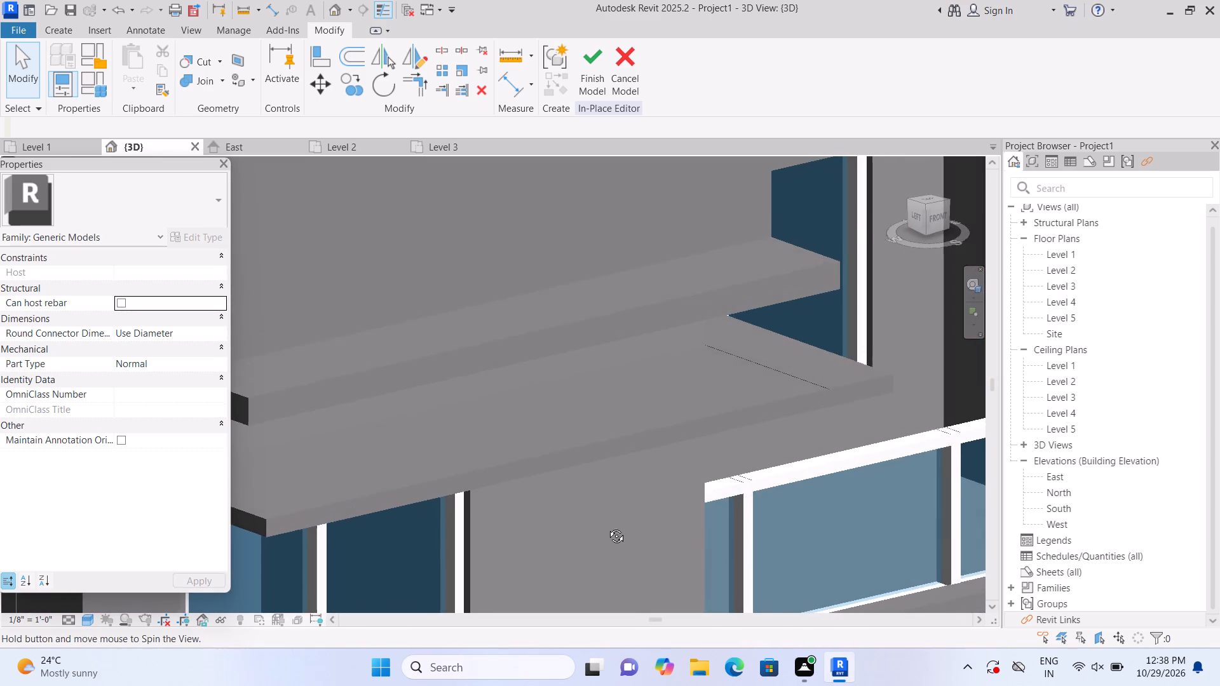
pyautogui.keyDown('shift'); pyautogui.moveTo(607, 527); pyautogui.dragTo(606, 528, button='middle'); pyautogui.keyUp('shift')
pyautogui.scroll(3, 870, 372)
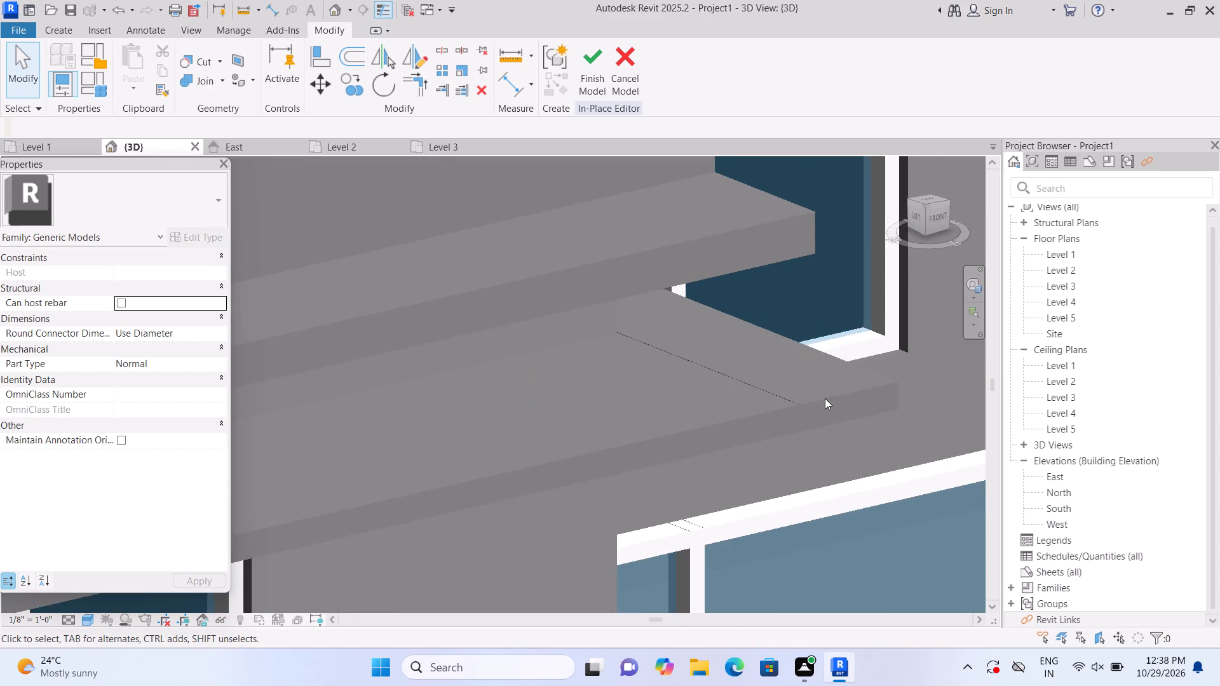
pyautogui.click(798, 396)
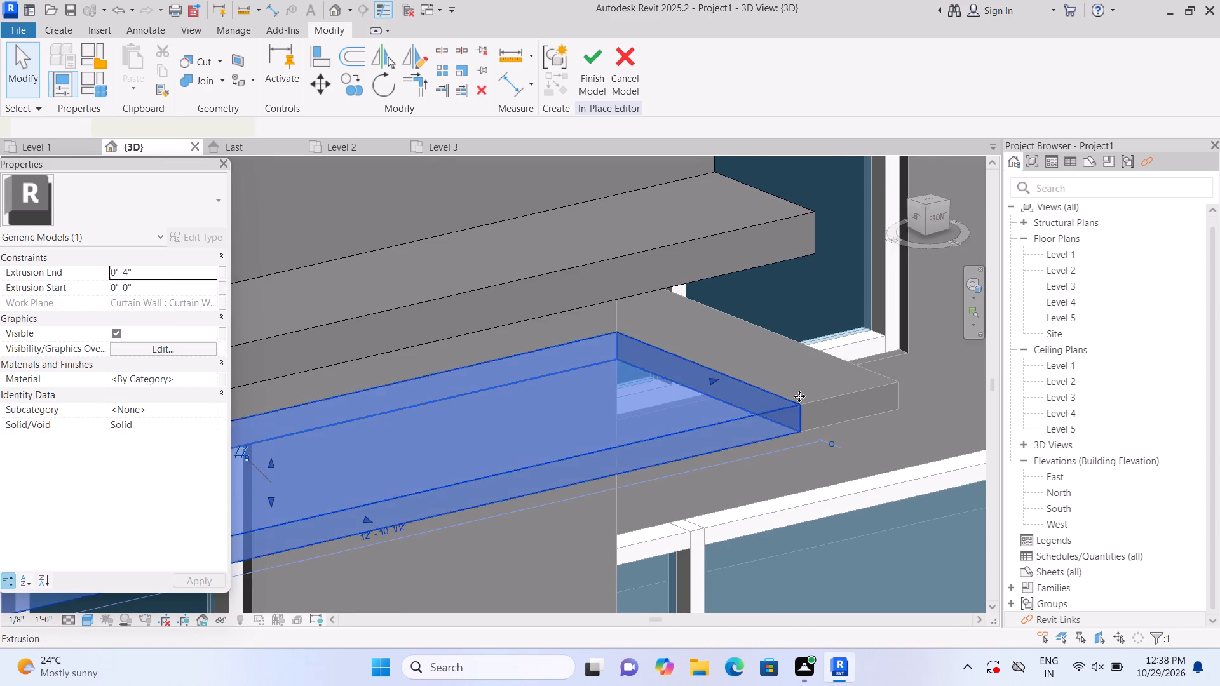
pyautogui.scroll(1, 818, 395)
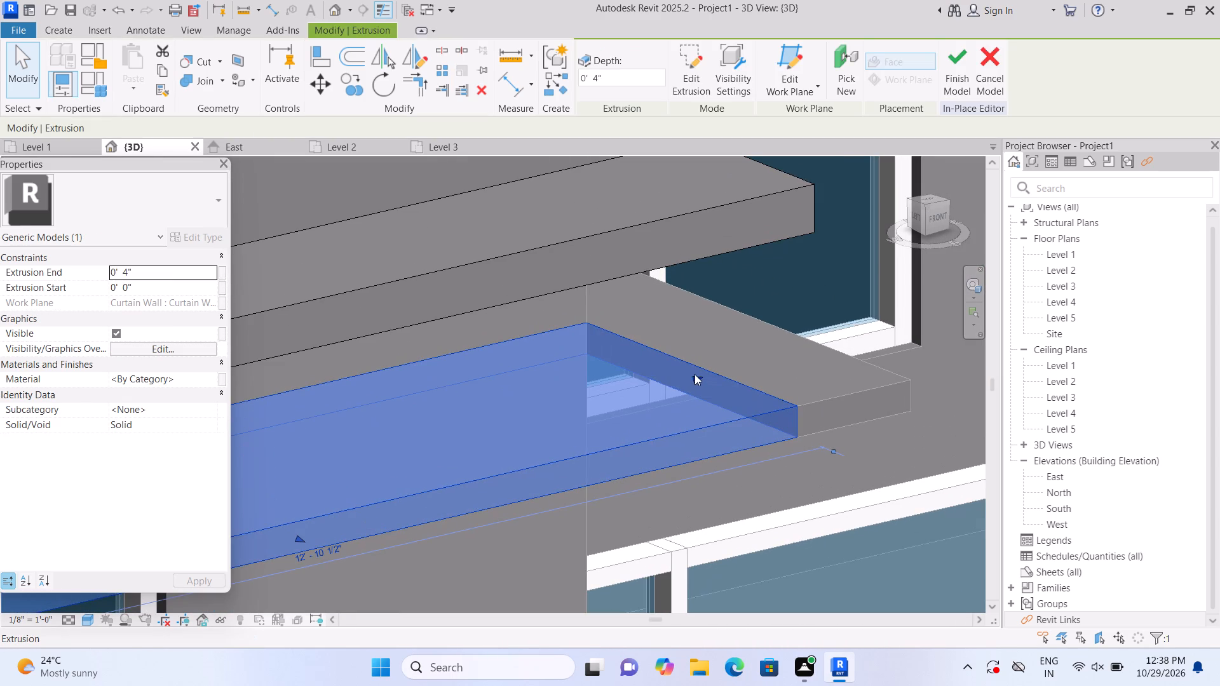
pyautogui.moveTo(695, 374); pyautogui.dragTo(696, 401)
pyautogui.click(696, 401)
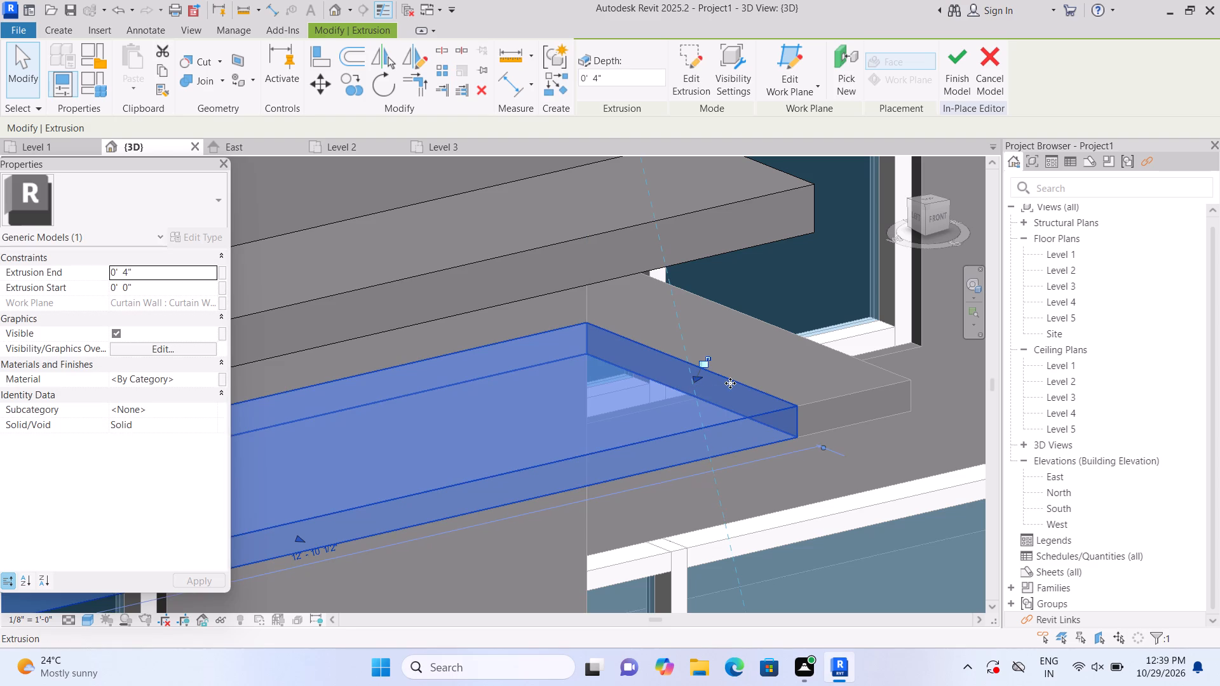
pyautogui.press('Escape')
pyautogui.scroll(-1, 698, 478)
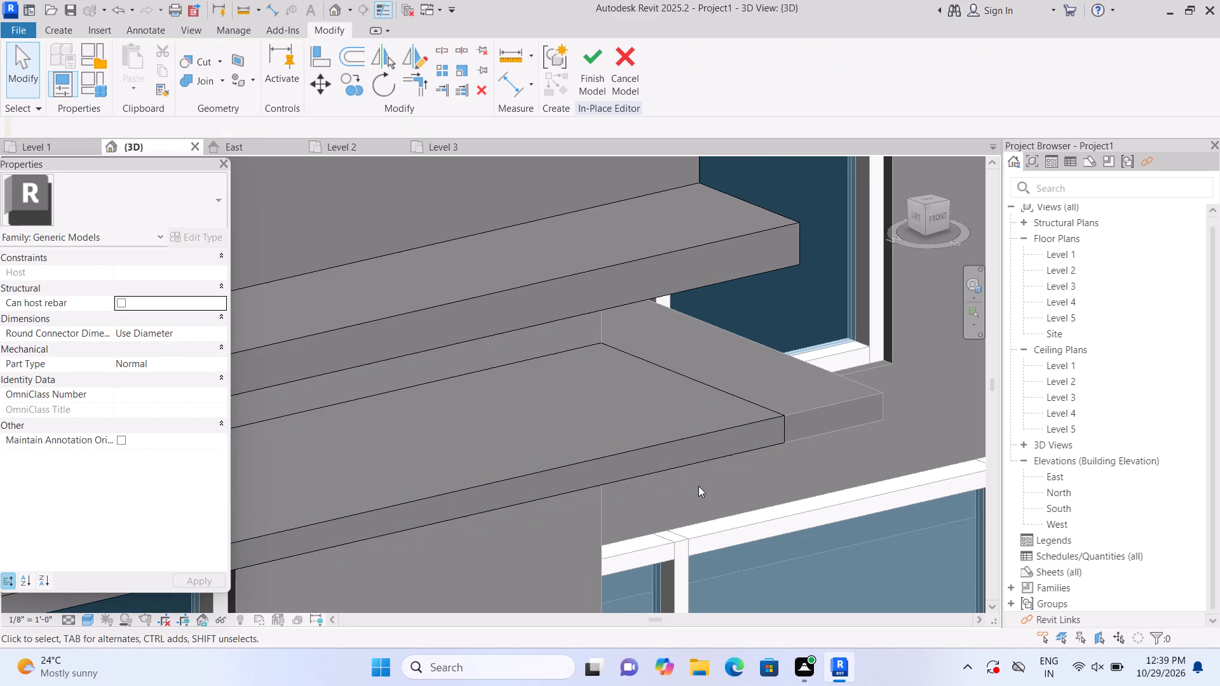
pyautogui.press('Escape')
# Examine the corner where the lower window canopy meets the balcony-side canopy, from above, below and the side.
pyautogui.moveTo(703, 487); pyautogui.dragTo(770, 374, button='middle')
pyautogui.scroll(-2, 771, 373)
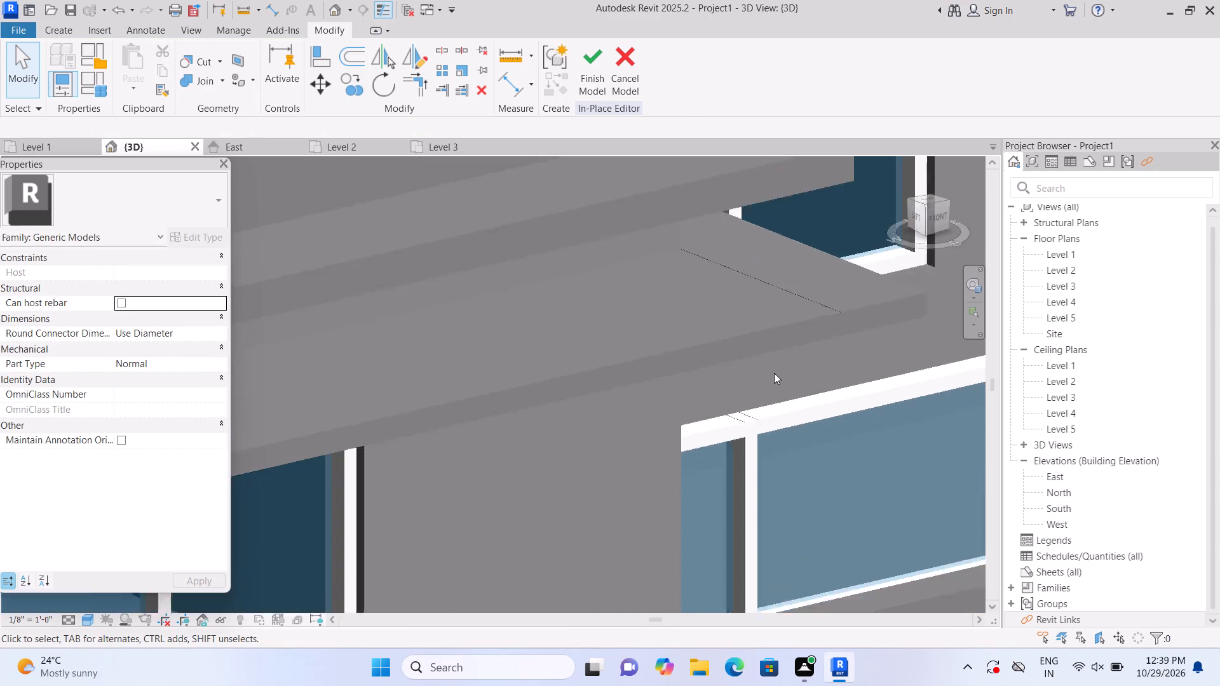
pyautogui.scroll(-2, 774, 373)
pyautogui.keyDown('shift'); pyautogui.moveTo(782, 443); pyautogui.dragTo(710, 464, button='middle'); pyautogui.keyUp('shift')
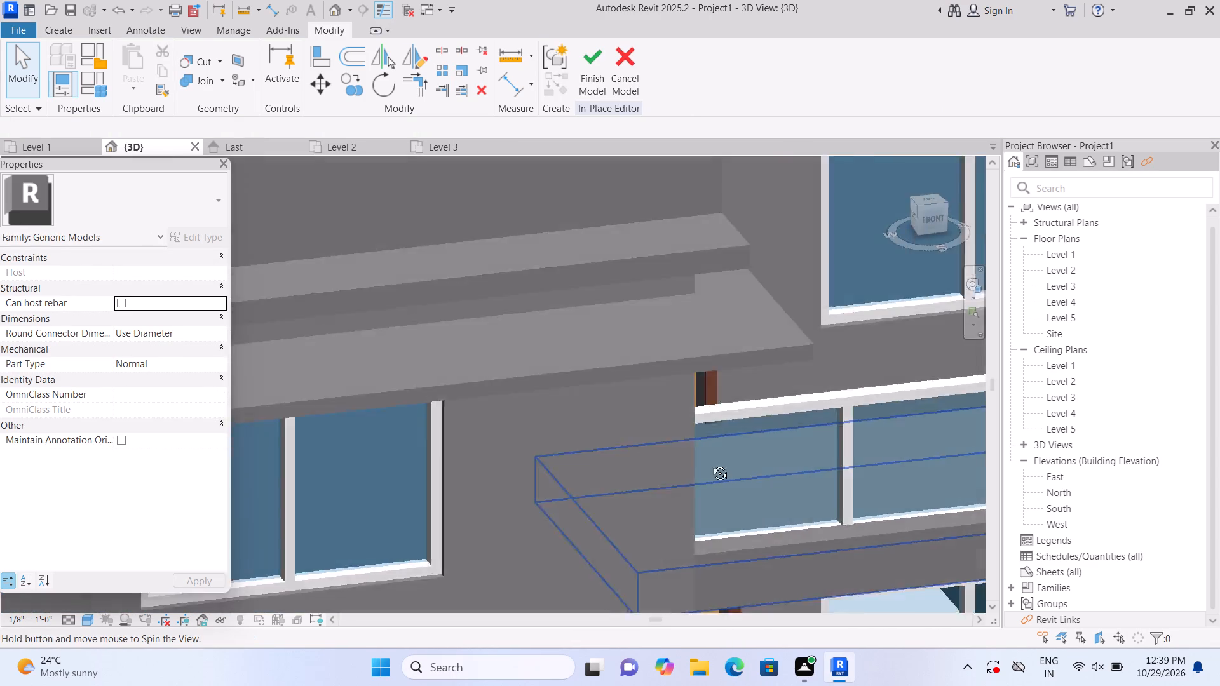
pyautogui.keyDown('shift'); pyautogui.moveTo(710, 464); pyautogui.dragTo(562, 433, button='middle'); pyautogui.keyUp('shift')
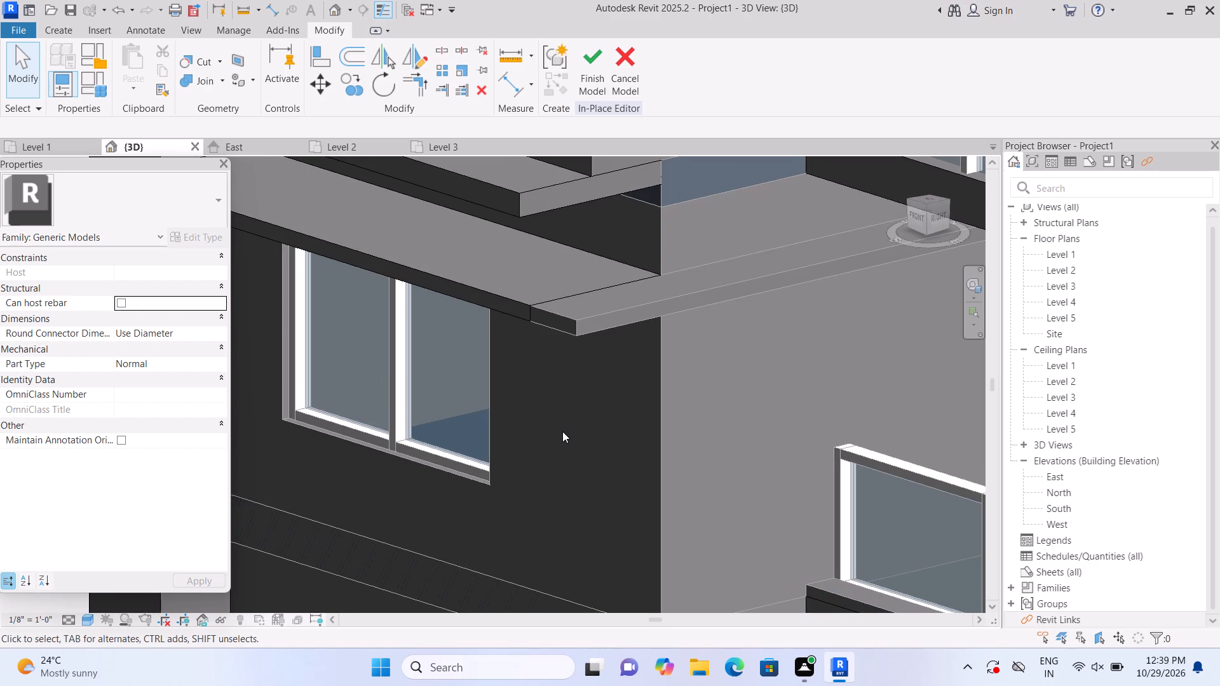
pyautogui.keyDown('shift'); pyautogui.moveTo(566, 432); pyautogui.dragTo(657, 213, button='middle'); pyautogui.keyUp('shift')
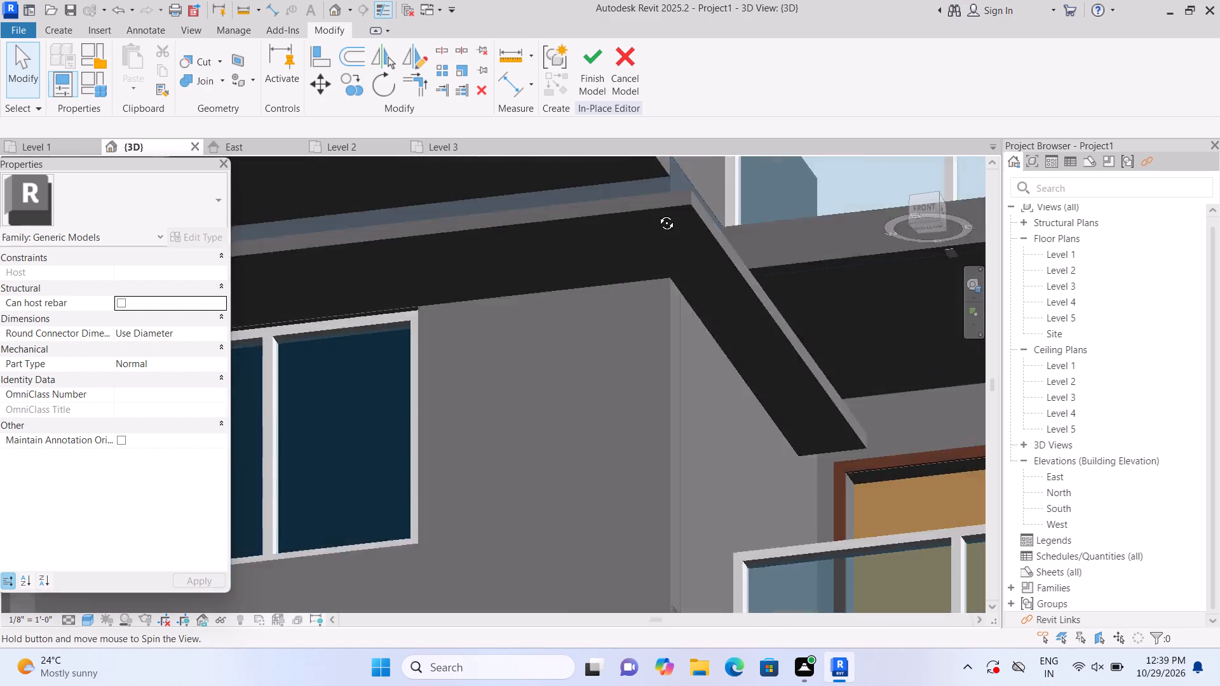
pyautogui.keyDown('shift'); pyautogui.moveTo(657, 213); pyautogui.dragTo(608, 459, button='middle'); pyautogui.keyUp('shift')
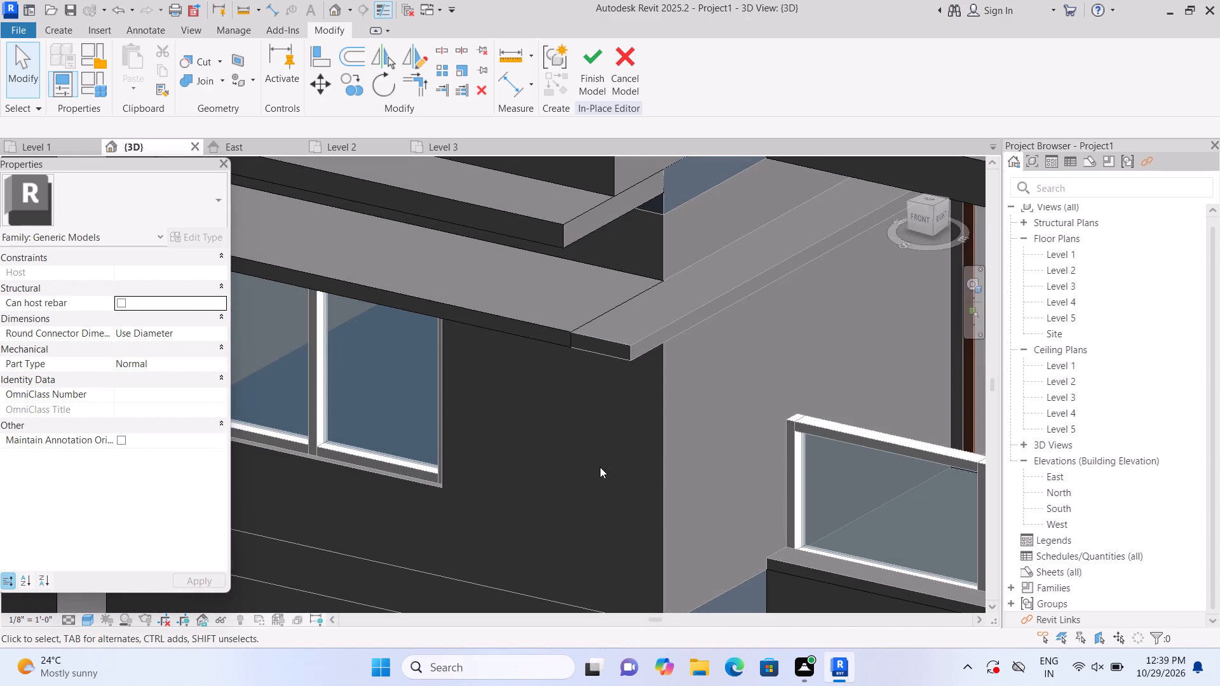
pyautogui.keyDown('shift'); pyautogui.scroll(-6, 600, 465); pyautogui.keyUp('shift')
pyautogui.scroll(-5, 617, 488)
pyautogui.moveTo(622, 521); pyautogui.dragTo(627, 488, button='middle')
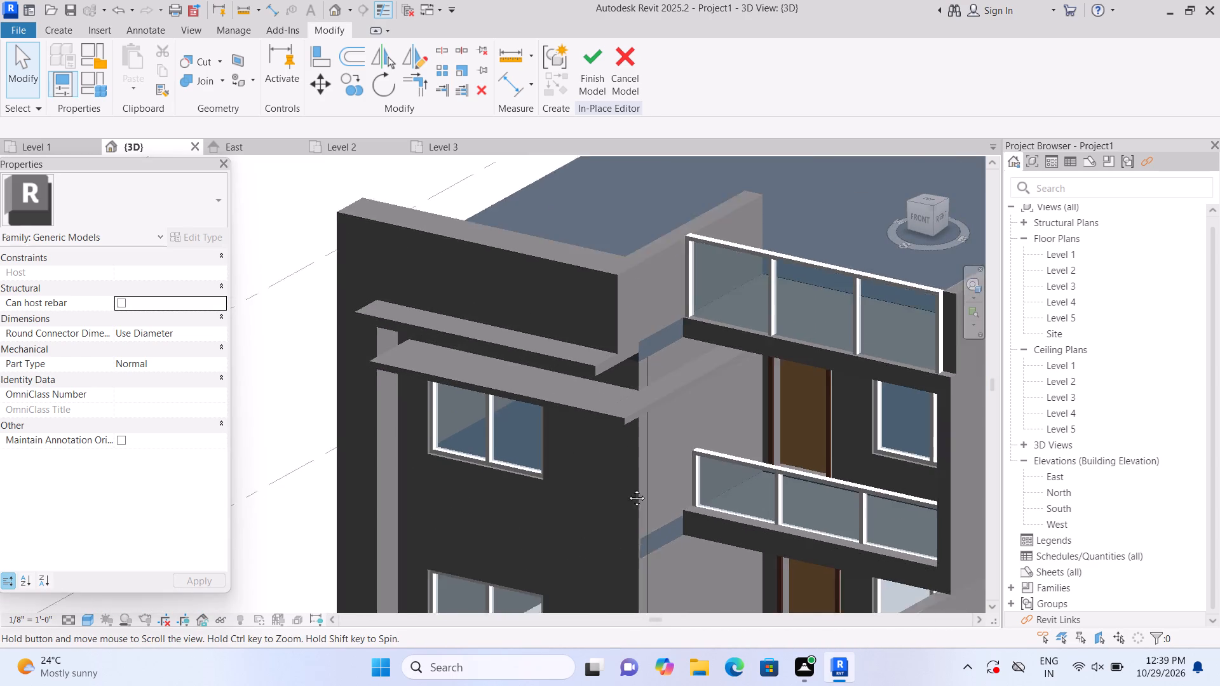
pyautogui.moveTo(627, 488); pyautogui.dragTo(640, 365, button='middle')
pyautogui.scroll(2, 652, 243)
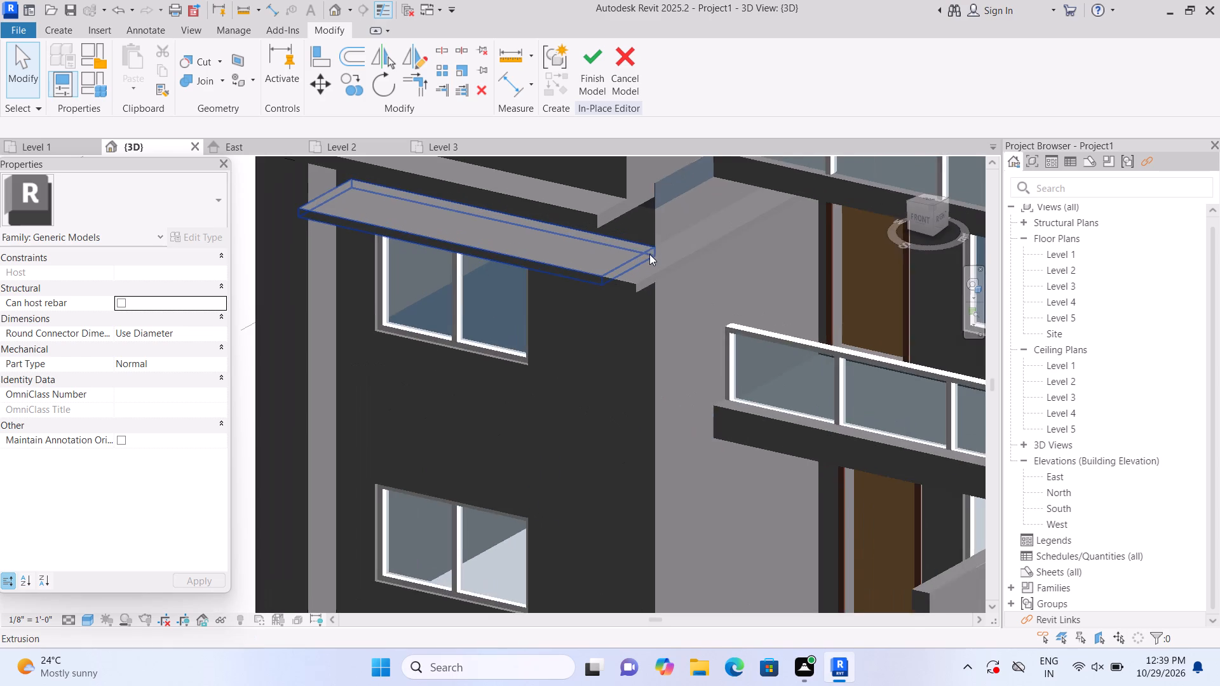
pyautogui.scroll(1, 673, 308)
pyautogui.moveTo(634, 312); pyautogui.dragTo(646, 464, button='middle')
pyautogui.scroll(1, 639, 467)
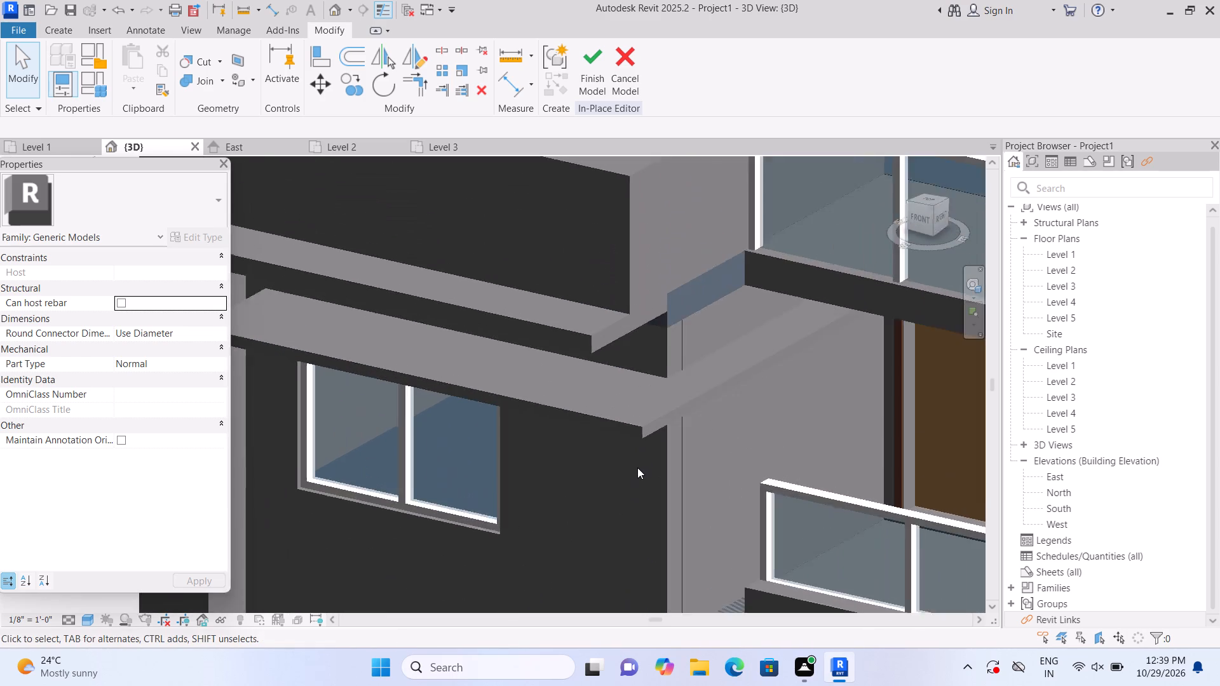
pyautogui.scroll(1, 637, 467)
pyautogui.scroll(4, 631, 408)
pyautogui.scroll(1, 581, 493)
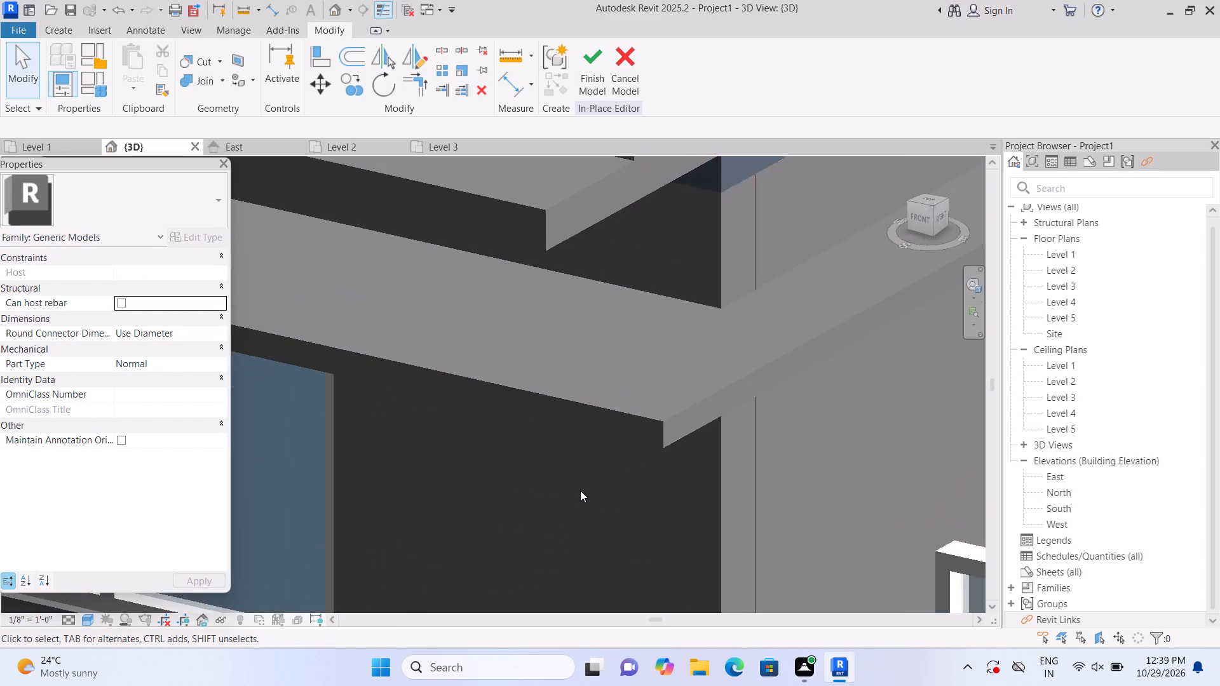
# Finish in-place editing of the facade generic model.
pyautogui.scroll(4, 580, 490)
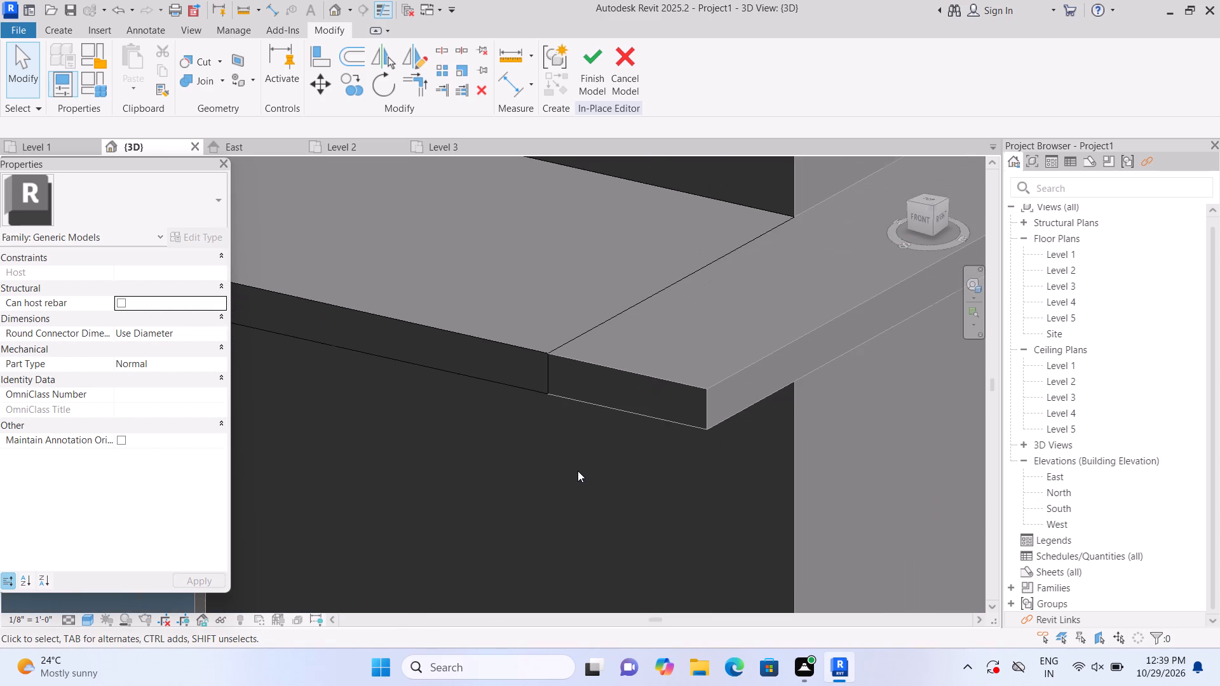
pyautogui.scroll(1, 578, 471)
pyautogui.scroll(-3, 657, 351)
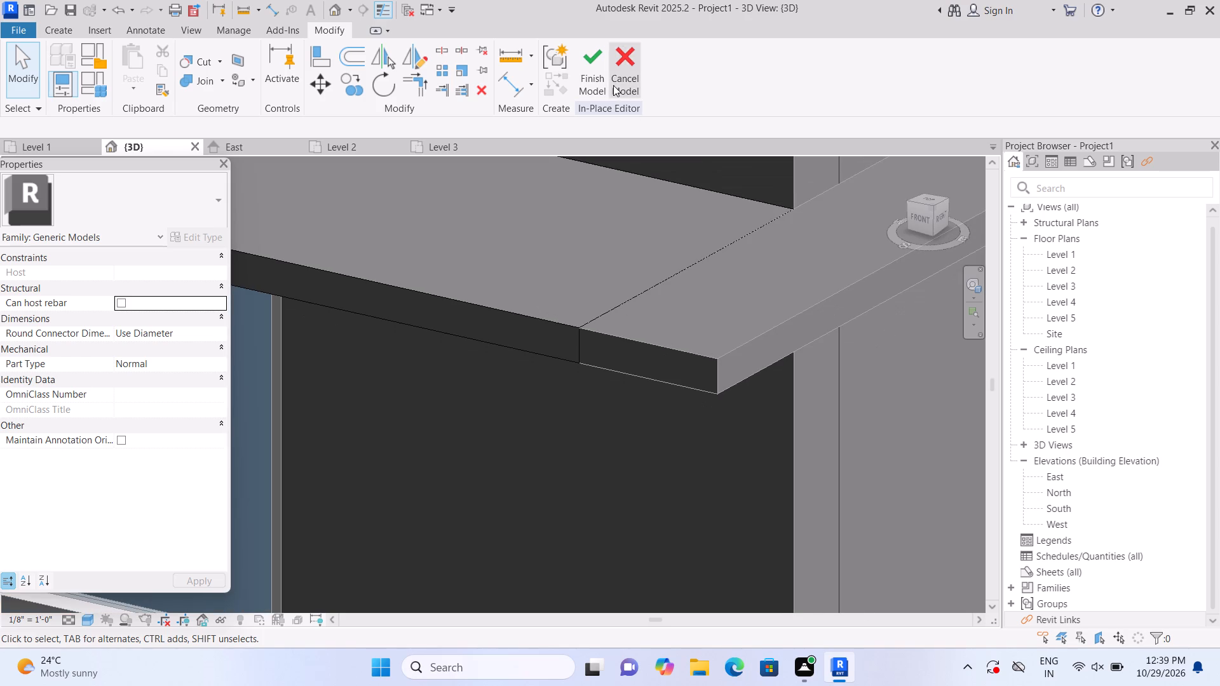
pyautogui.click(595, 82)
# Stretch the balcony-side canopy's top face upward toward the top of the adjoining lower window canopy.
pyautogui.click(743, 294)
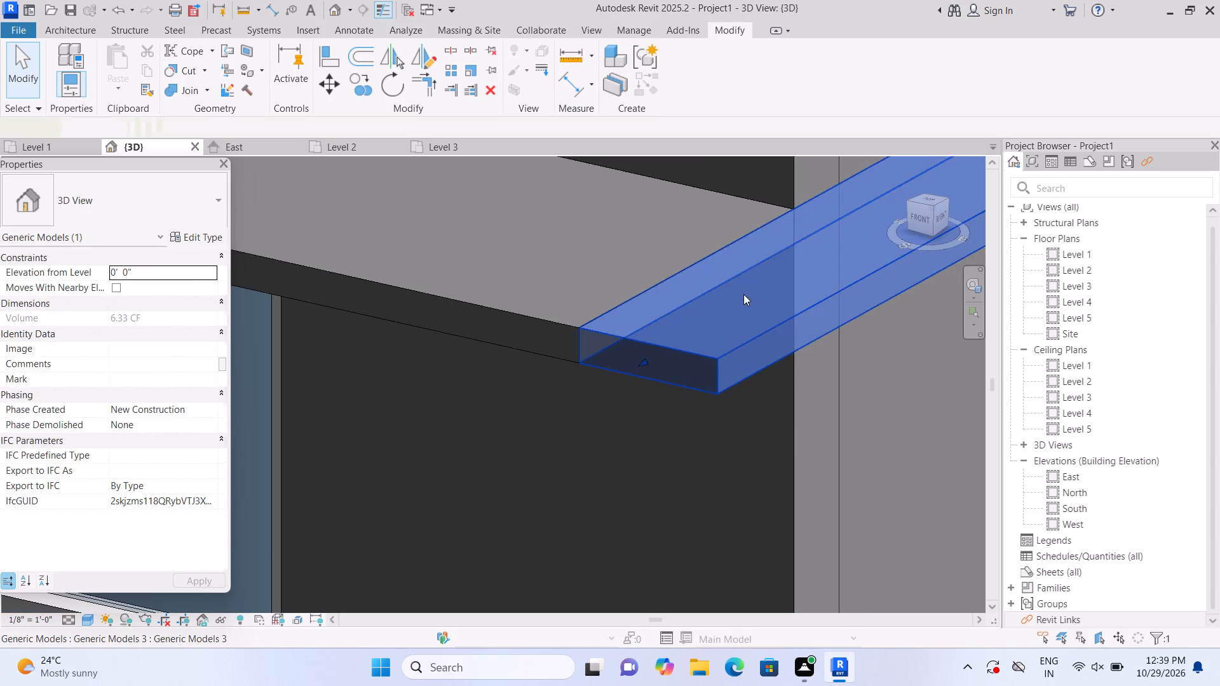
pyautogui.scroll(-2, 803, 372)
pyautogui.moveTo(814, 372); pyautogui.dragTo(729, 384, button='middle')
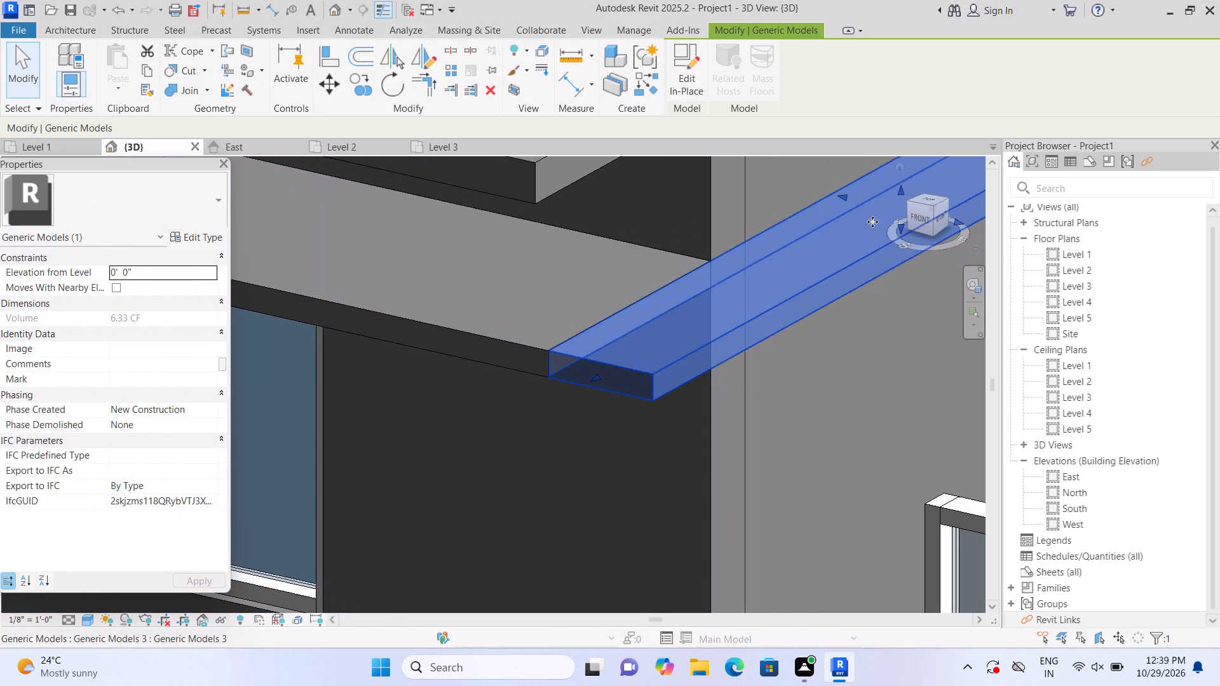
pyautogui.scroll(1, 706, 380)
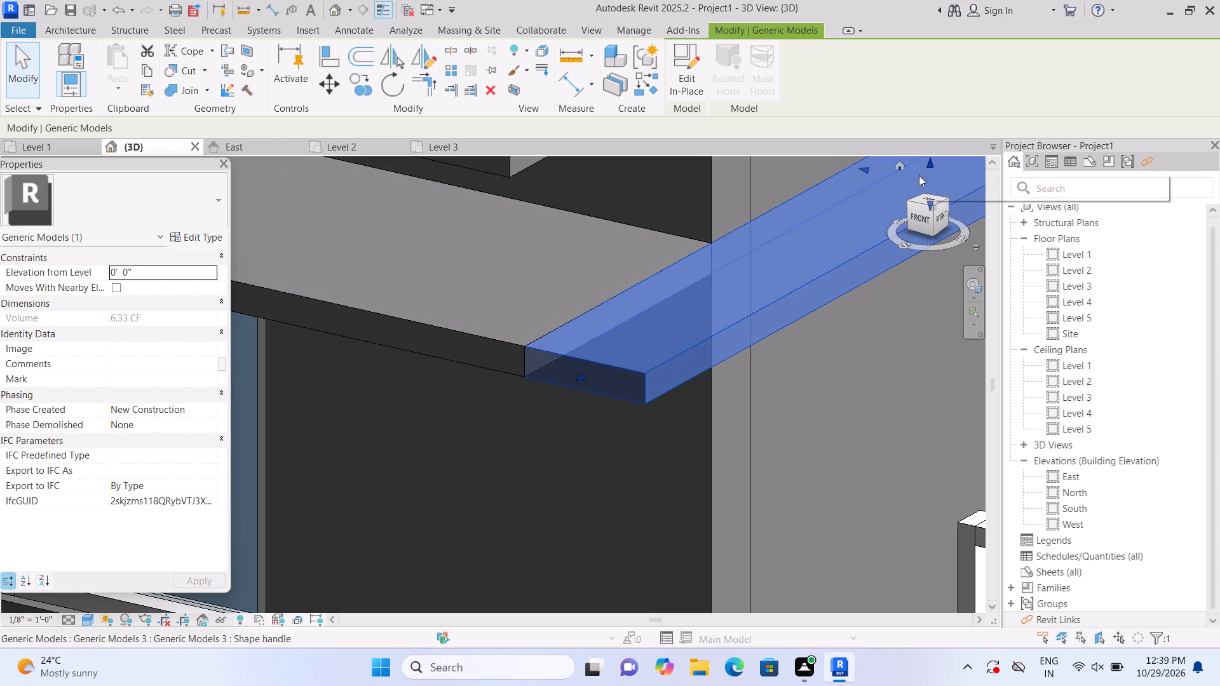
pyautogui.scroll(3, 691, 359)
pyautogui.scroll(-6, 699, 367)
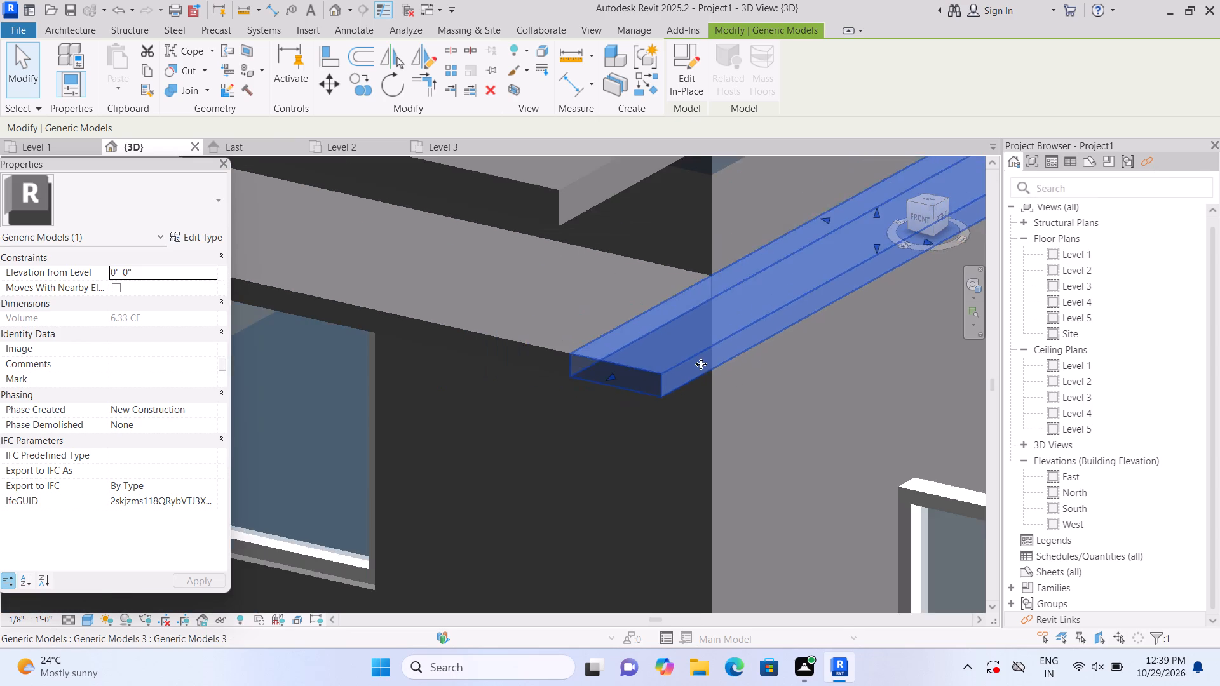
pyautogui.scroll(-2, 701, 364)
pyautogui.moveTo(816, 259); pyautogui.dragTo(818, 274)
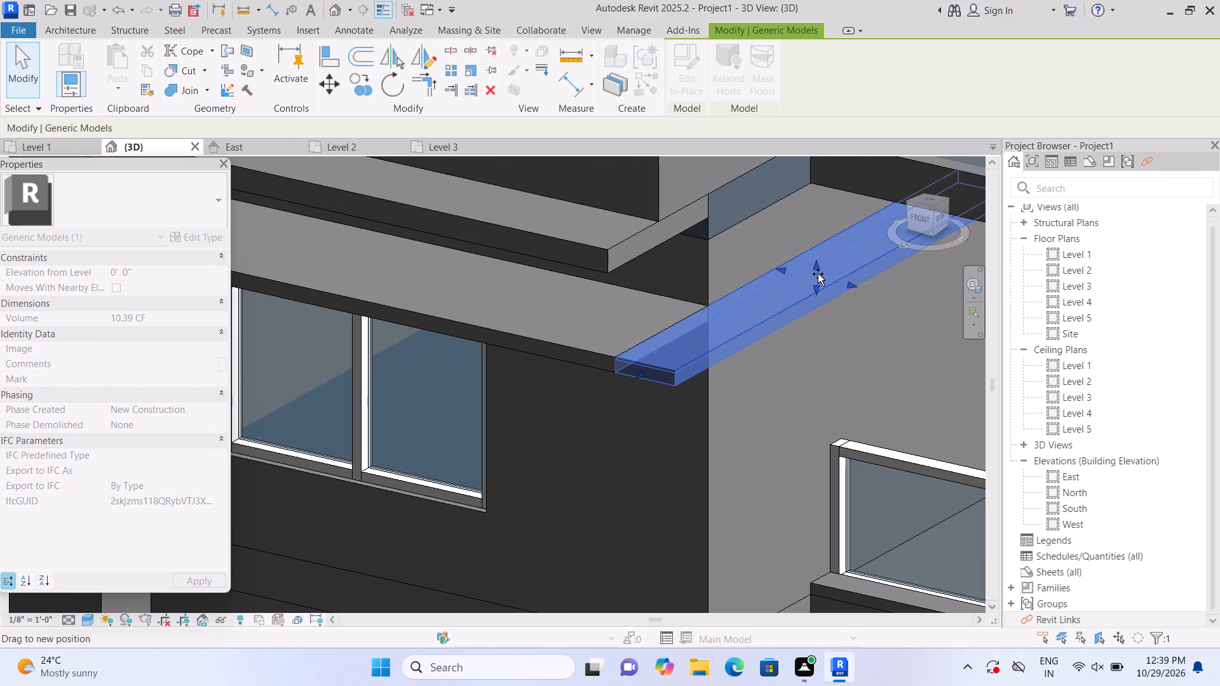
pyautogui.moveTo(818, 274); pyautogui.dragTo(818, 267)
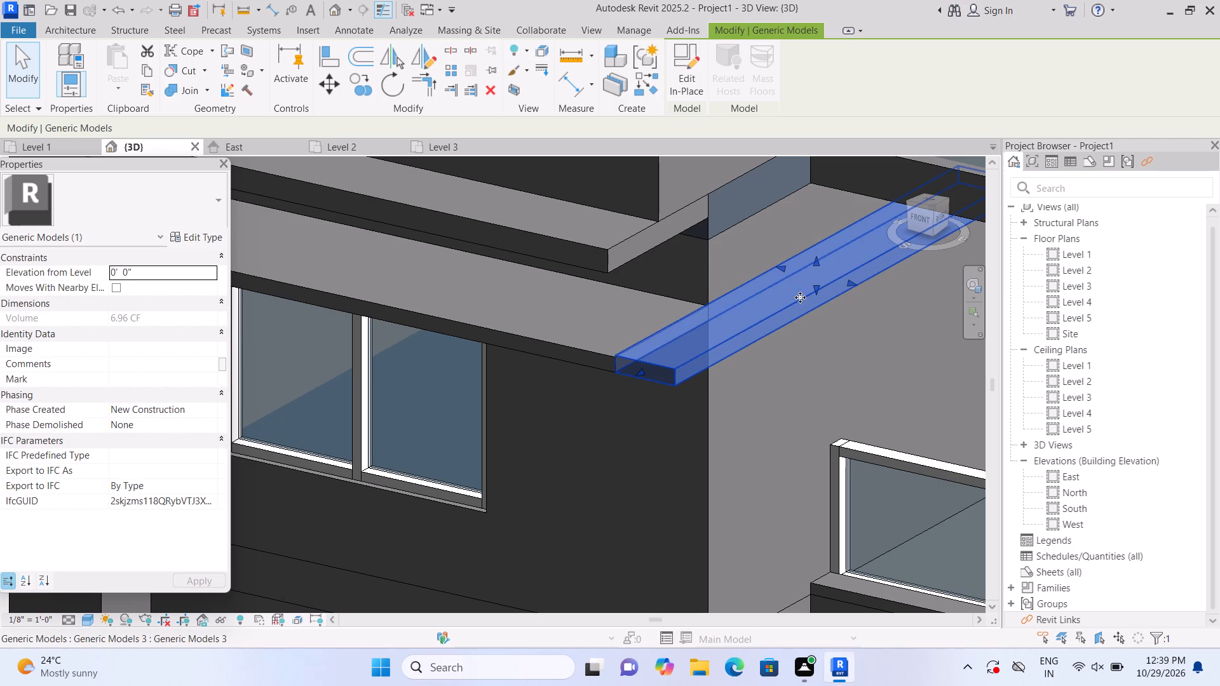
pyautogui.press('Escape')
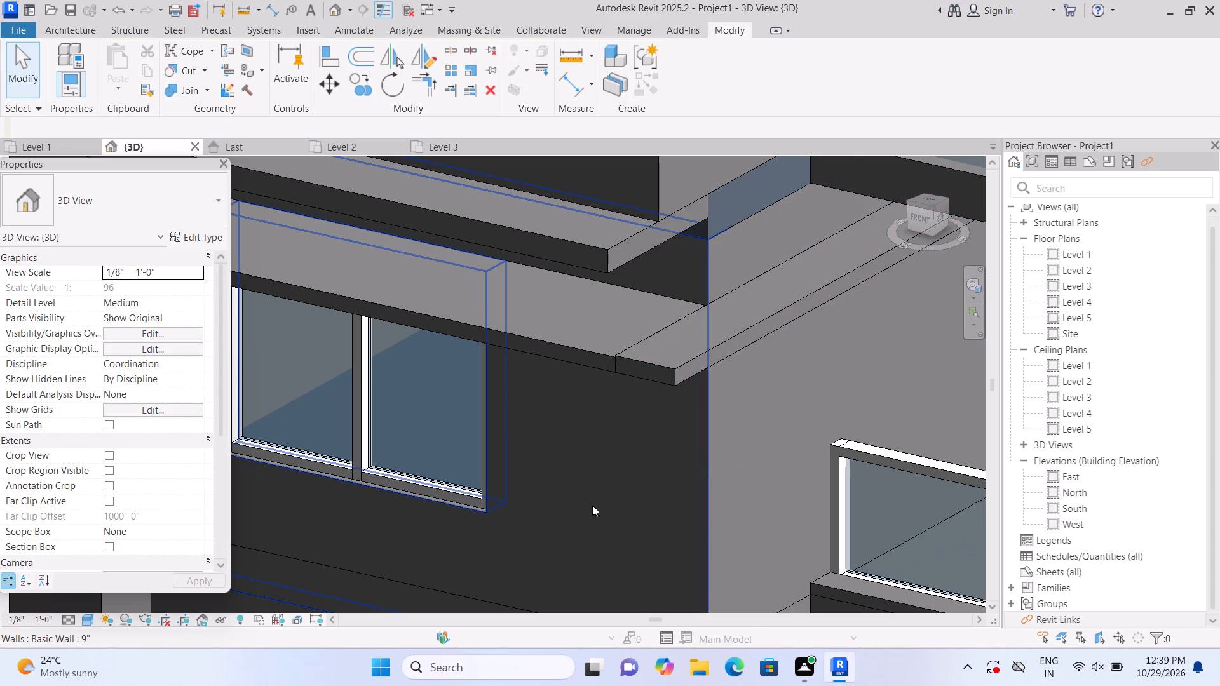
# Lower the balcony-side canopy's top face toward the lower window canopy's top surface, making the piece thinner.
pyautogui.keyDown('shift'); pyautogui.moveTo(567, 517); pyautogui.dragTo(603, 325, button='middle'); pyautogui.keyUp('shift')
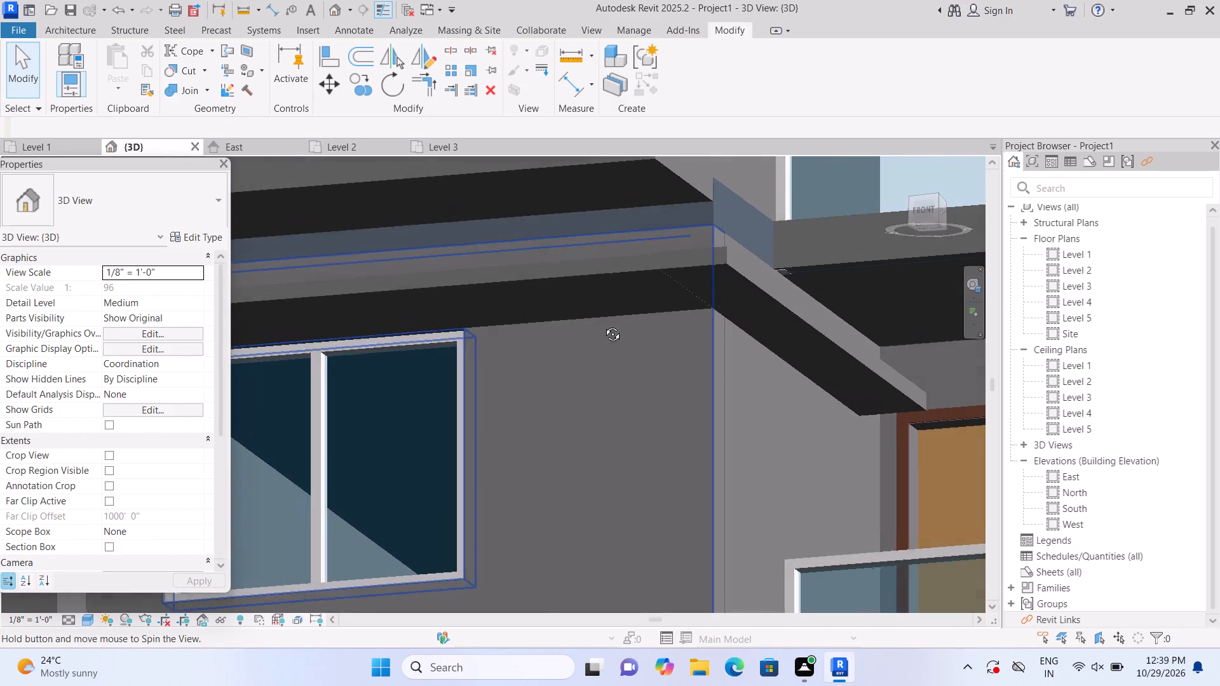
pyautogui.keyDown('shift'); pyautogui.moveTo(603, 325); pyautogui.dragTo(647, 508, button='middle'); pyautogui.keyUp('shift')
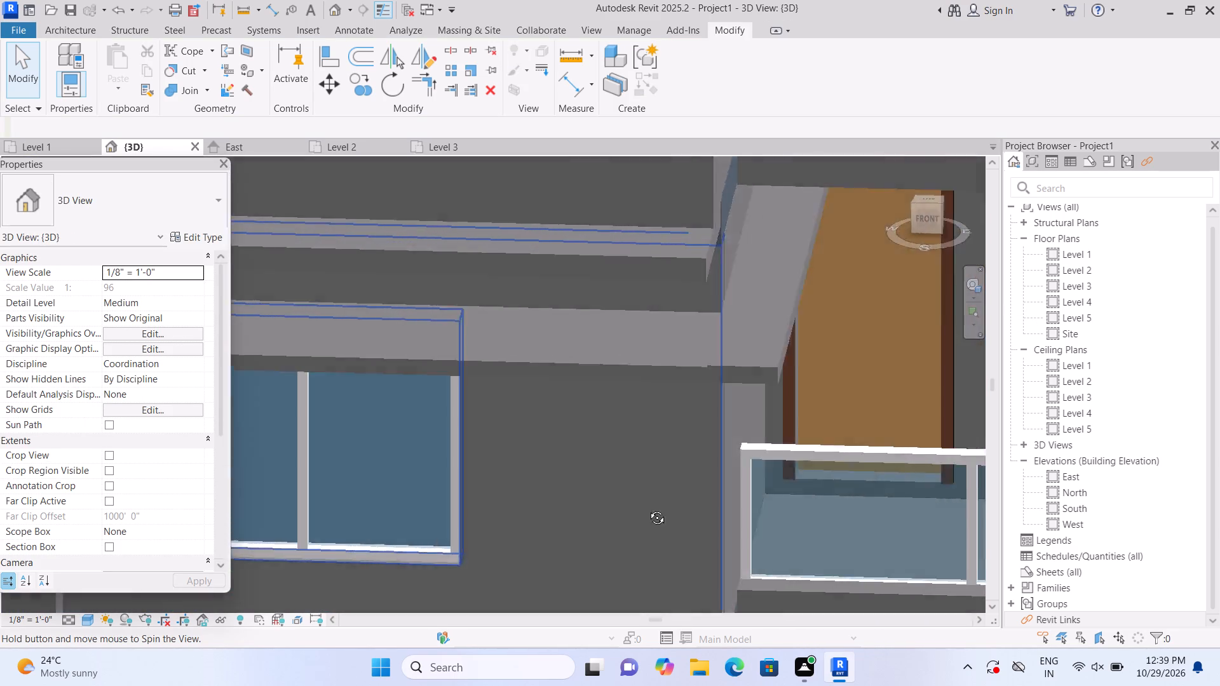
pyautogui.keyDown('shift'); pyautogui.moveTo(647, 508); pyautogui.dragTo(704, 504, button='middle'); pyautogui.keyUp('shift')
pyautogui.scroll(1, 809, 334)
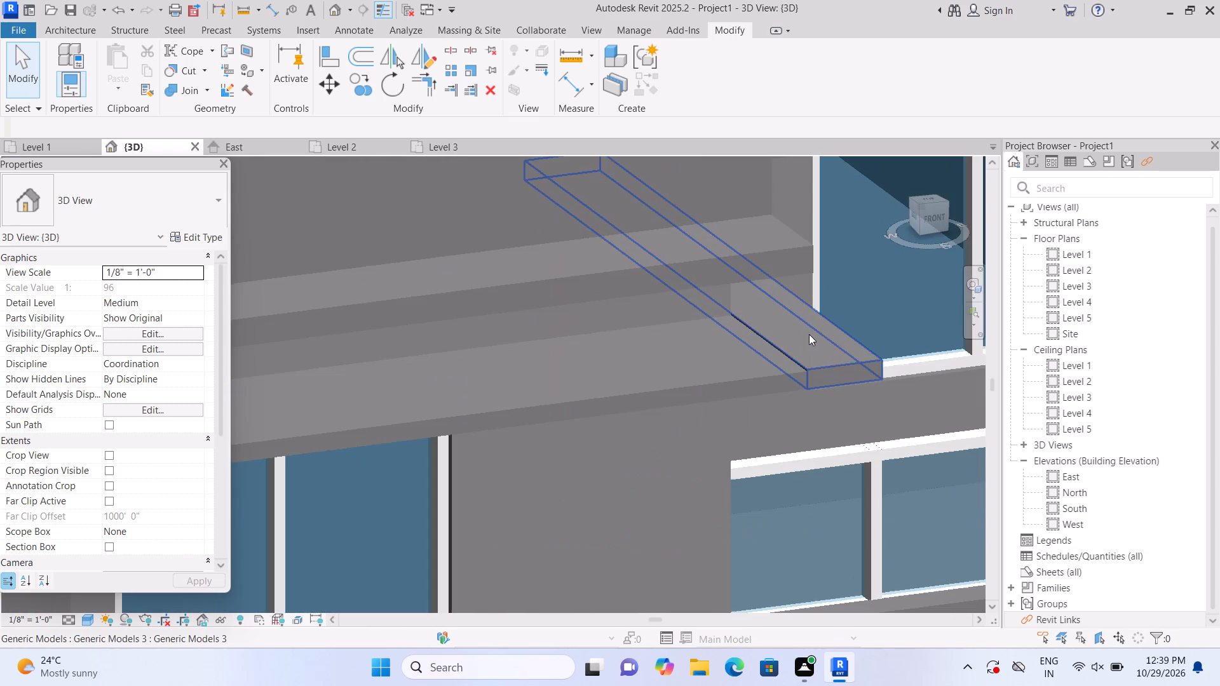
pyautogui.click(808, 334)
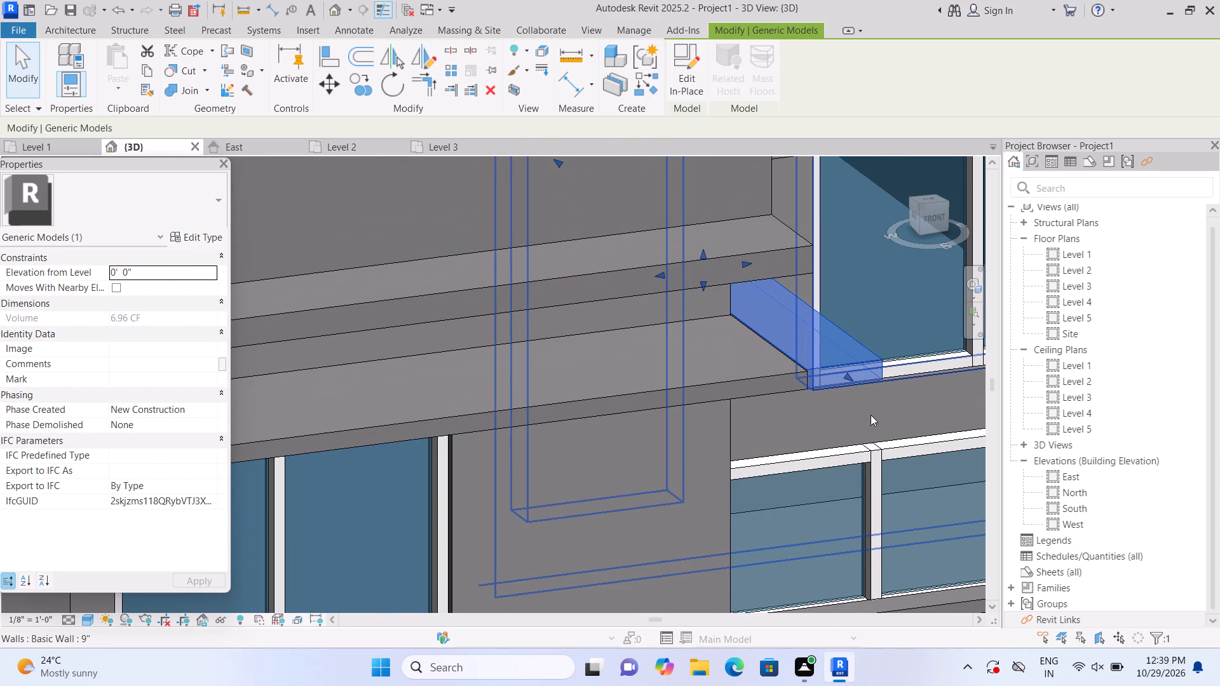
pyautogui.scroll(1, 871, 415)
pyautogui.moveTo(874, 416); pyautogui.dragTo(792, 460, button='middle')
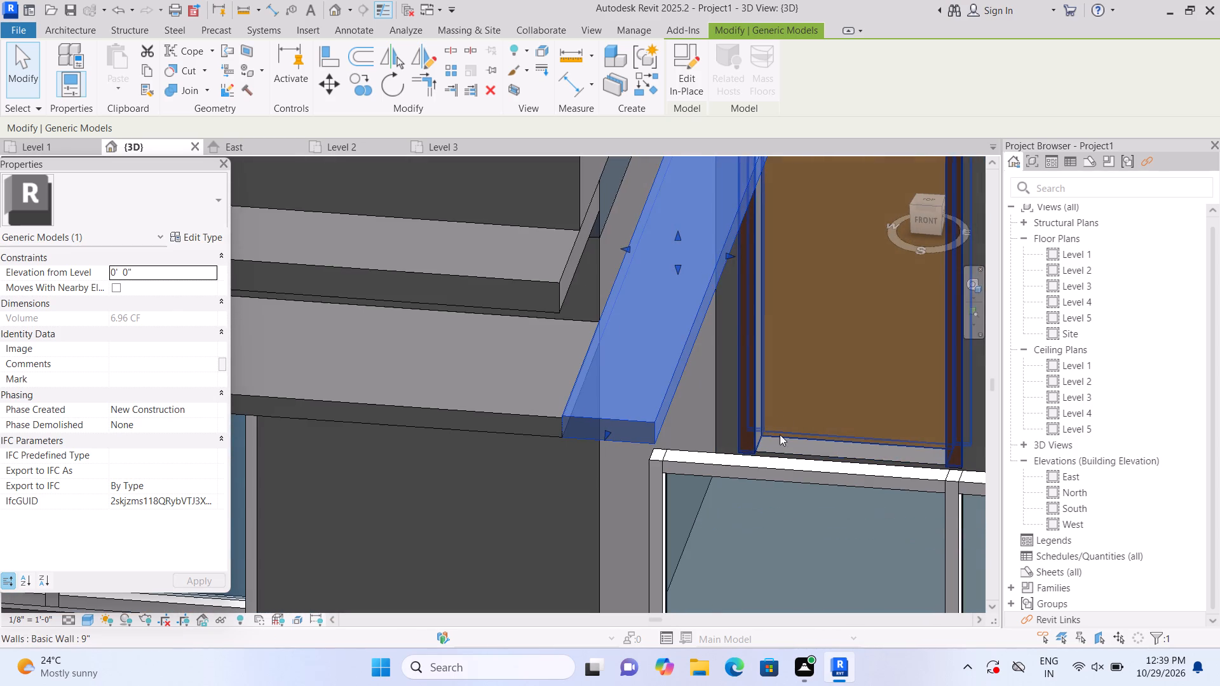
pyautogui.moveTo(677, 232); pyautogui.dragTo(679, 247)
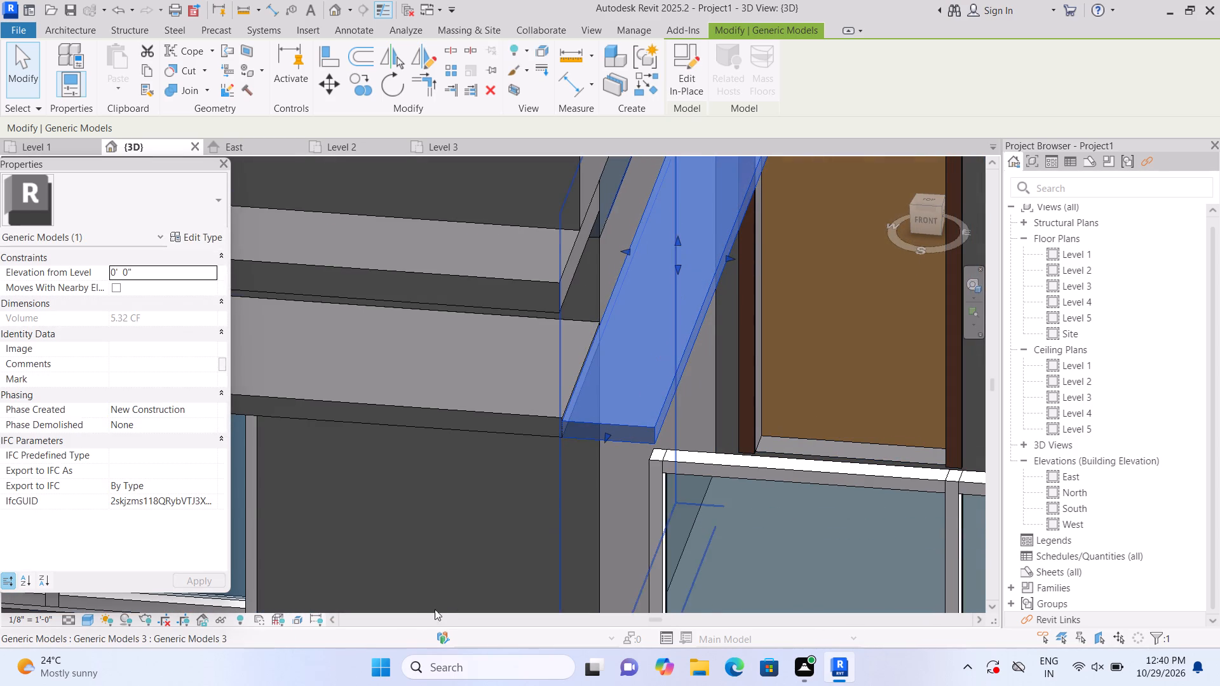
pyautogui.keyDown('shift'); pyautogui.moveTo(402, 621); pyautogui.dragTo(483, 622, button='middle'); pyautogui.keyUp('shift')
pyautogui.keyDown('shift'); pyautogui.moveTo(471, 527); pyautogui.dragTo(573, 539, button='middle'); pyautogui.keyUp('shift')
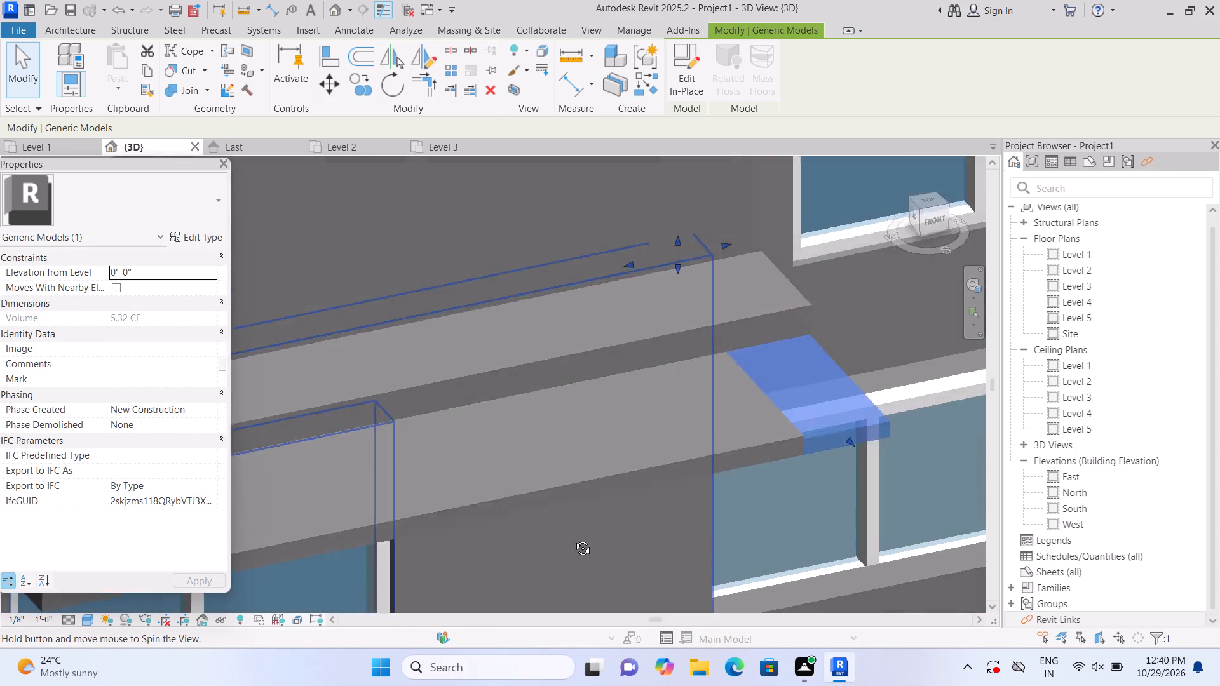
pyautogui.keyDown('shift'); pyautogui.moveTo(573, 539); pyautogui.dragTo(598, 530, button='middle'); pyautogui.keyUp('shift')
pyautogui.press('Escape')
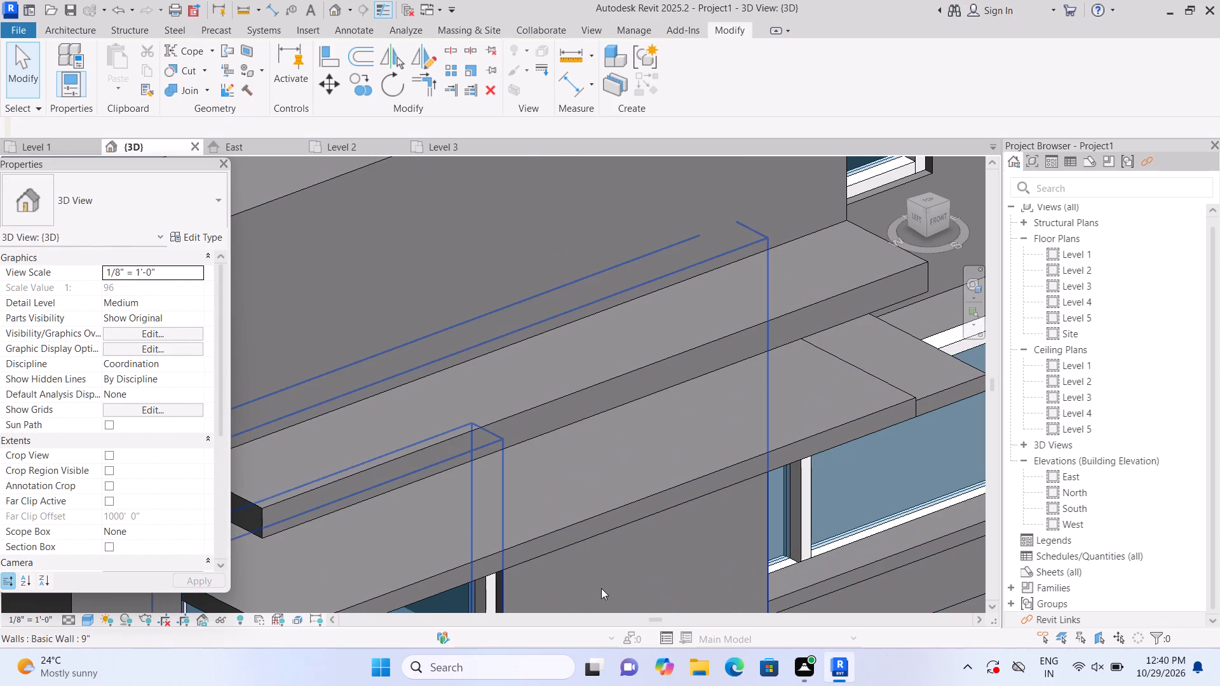
# Raise the balcony-side canopy's top face to line up with the lower window canopy's top surface at the corner.
pyautogui.moveTo(928, 436); pyautogui.dragTo(768, 516, button='middle')
pyautogui.scroll(3, 759, 472)
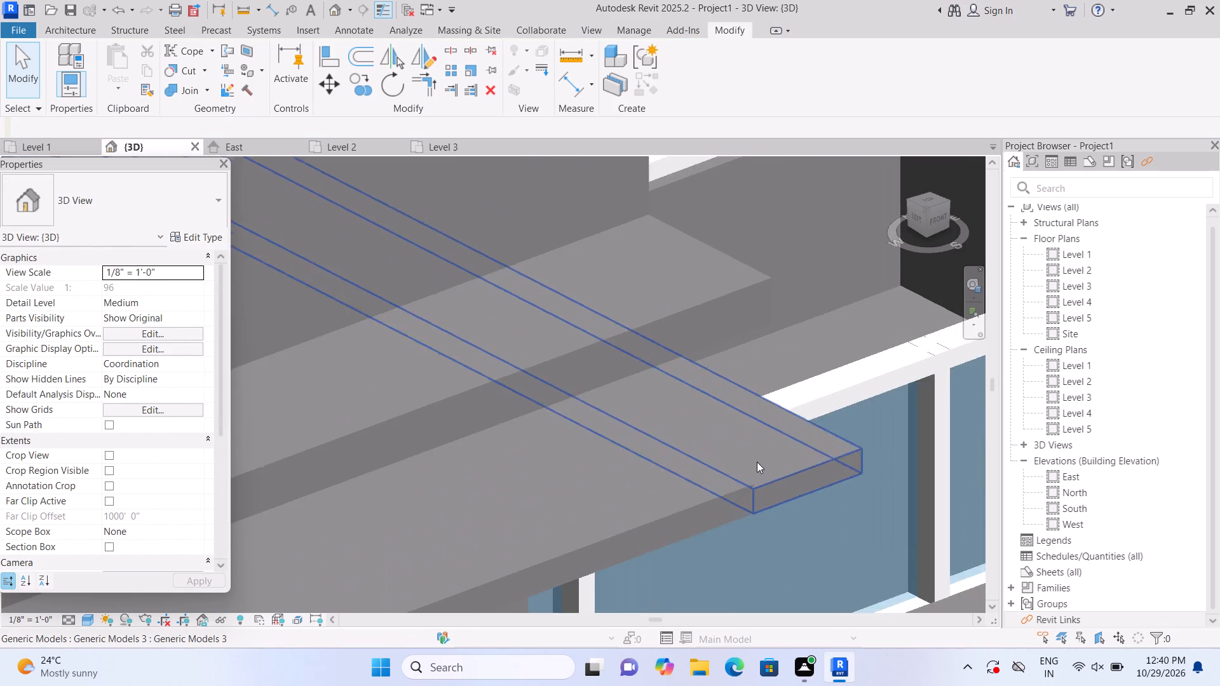
pyautogui.keyDown('shift'); pyautogui.moveTo(811, 551); pyautogui.dragTo(733, 578, button='middle'); pyautogui.keyUp('shift')
pyautogui.keyDown('shift'); pyautogui.moveTo(677, 558); pyautogui.dragTo(569, 555, button='middle'); pyautogui.keyUp('shift')
pyautogui.moveTo(408, 471); pyautogui.dragTo(583, 434, button='middle')
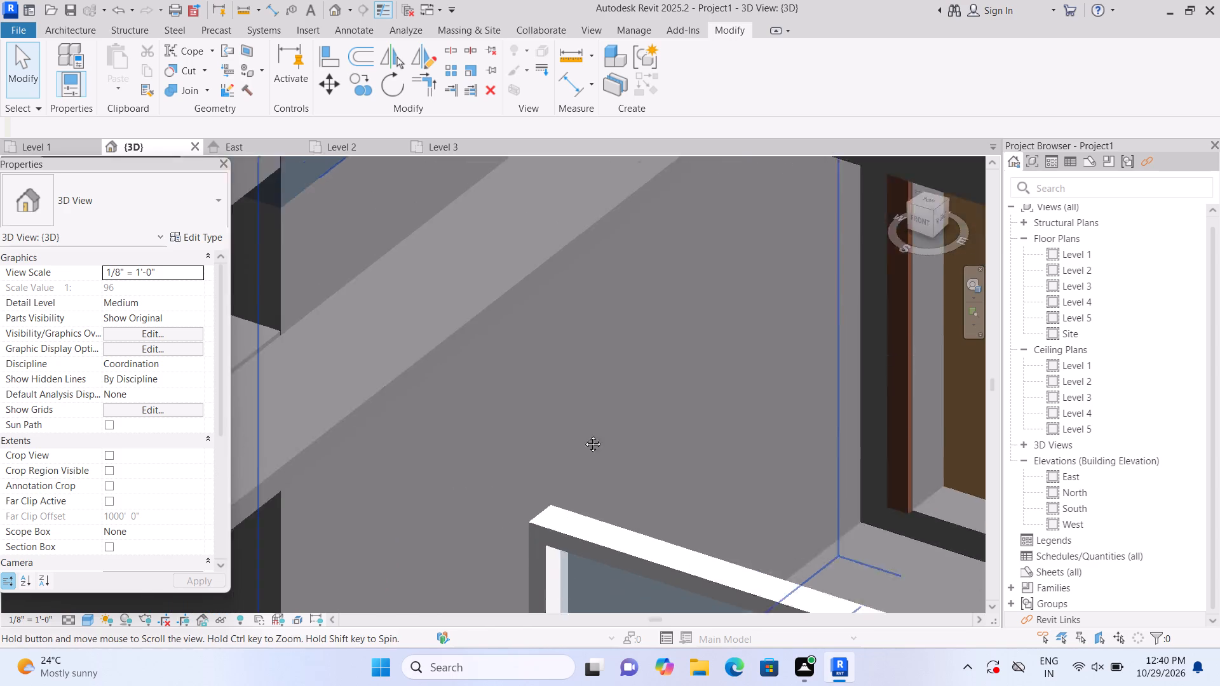
pyautogui.moveTo(583, 434); pyautogui.dragTo(677, 420, button='middle')
pyautogui.click(409, 460)
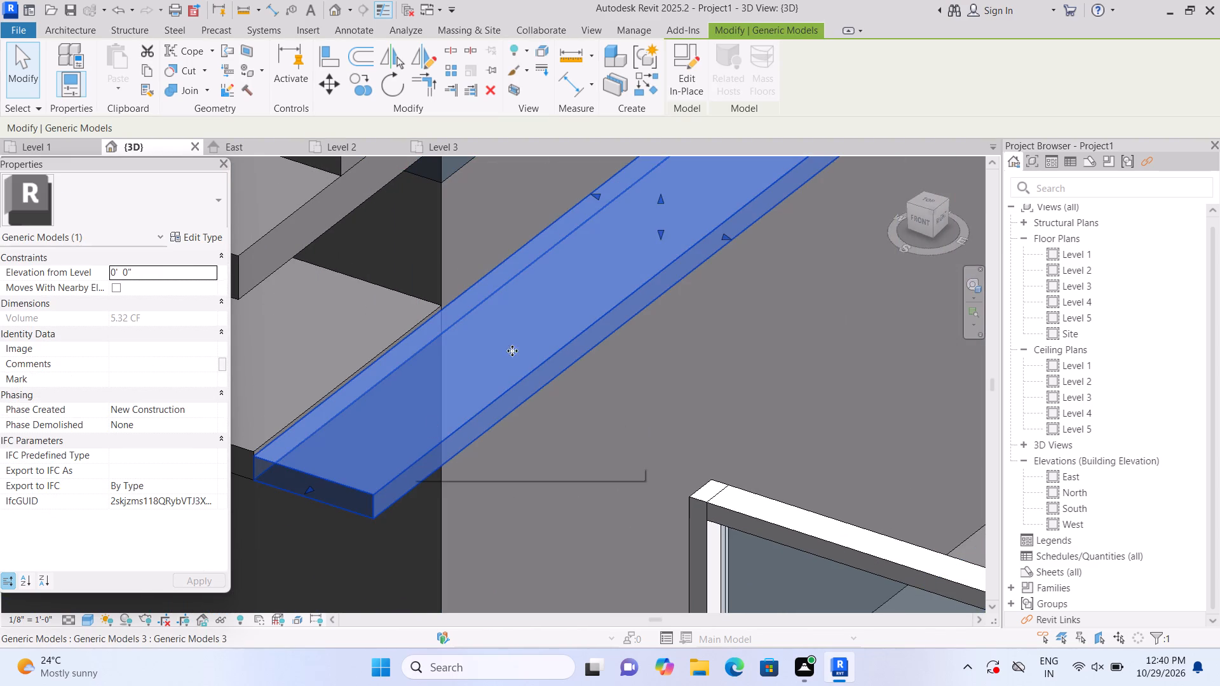
pyautogui.click(659, 199)
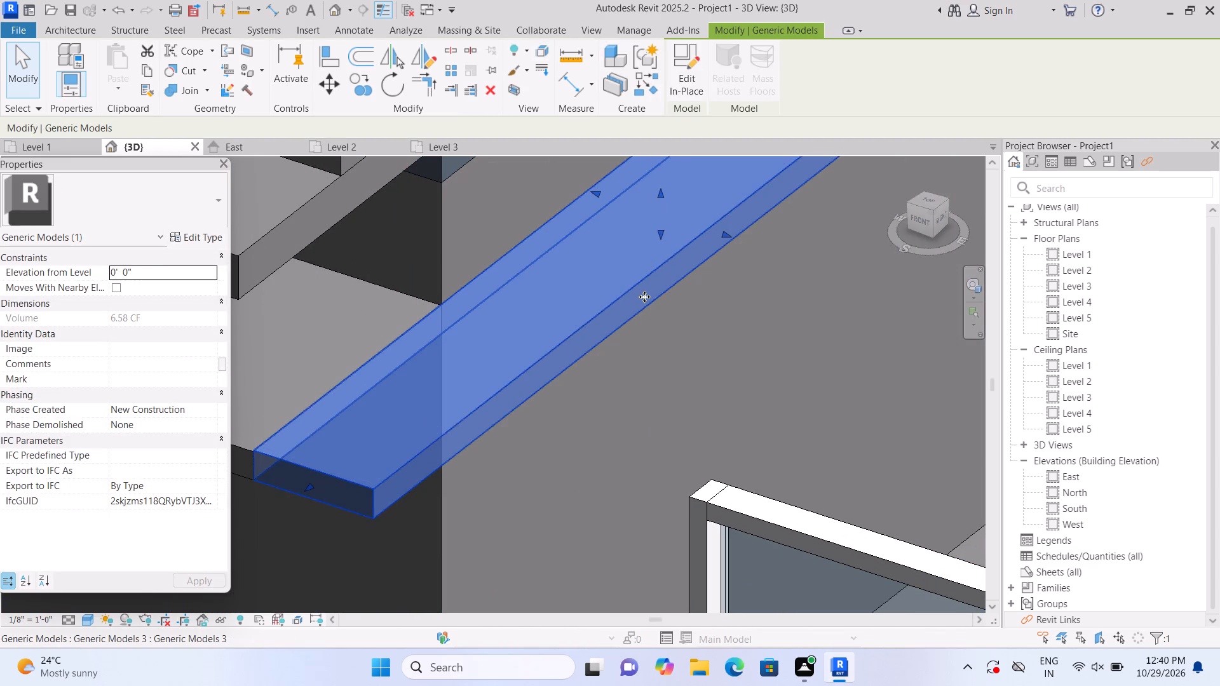
pyautogui.press('Escape')
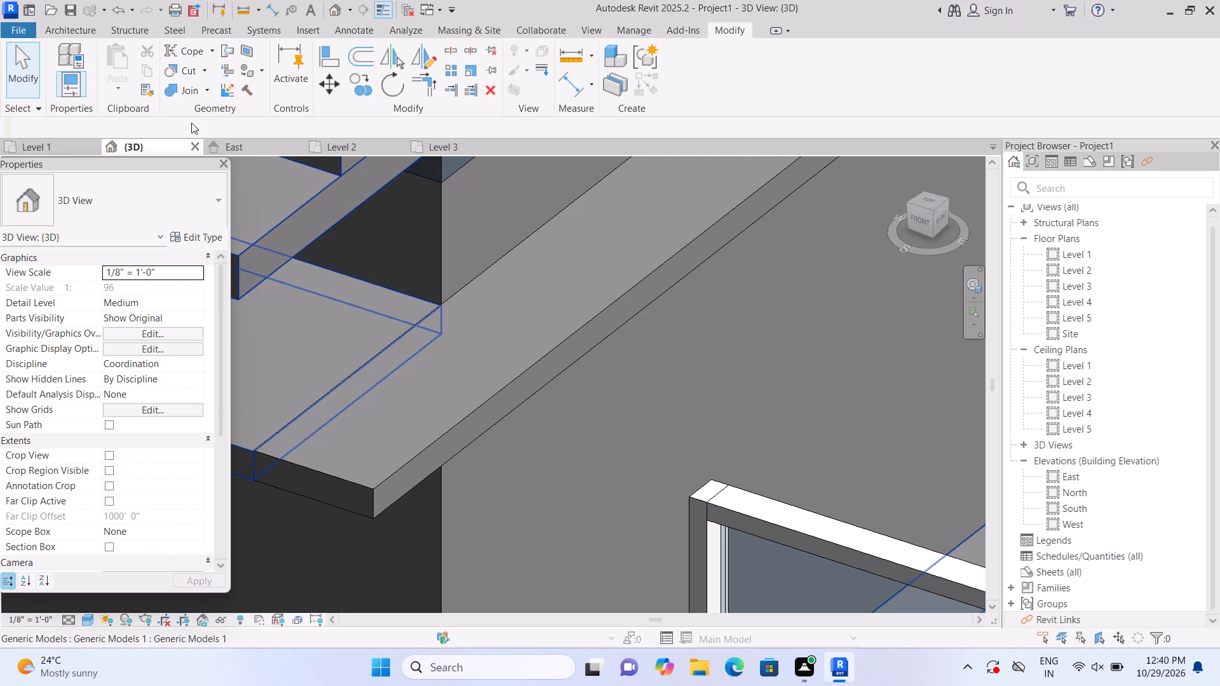
# Join the lower window canopy with the balcony-side canopy using Join Geometry in the project.
pyautogui.click(210, 94)
pyautogui.click(208, 123)
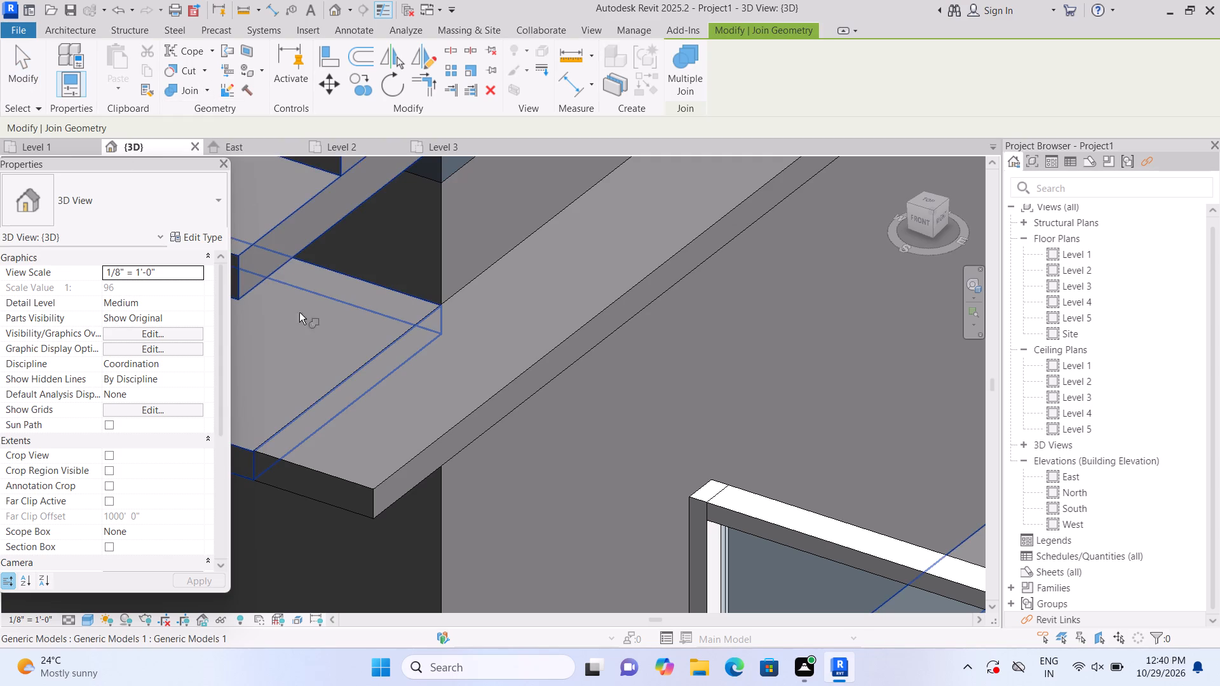
pyautogui.click(316, 365)
pyautogui.click(376, 431)
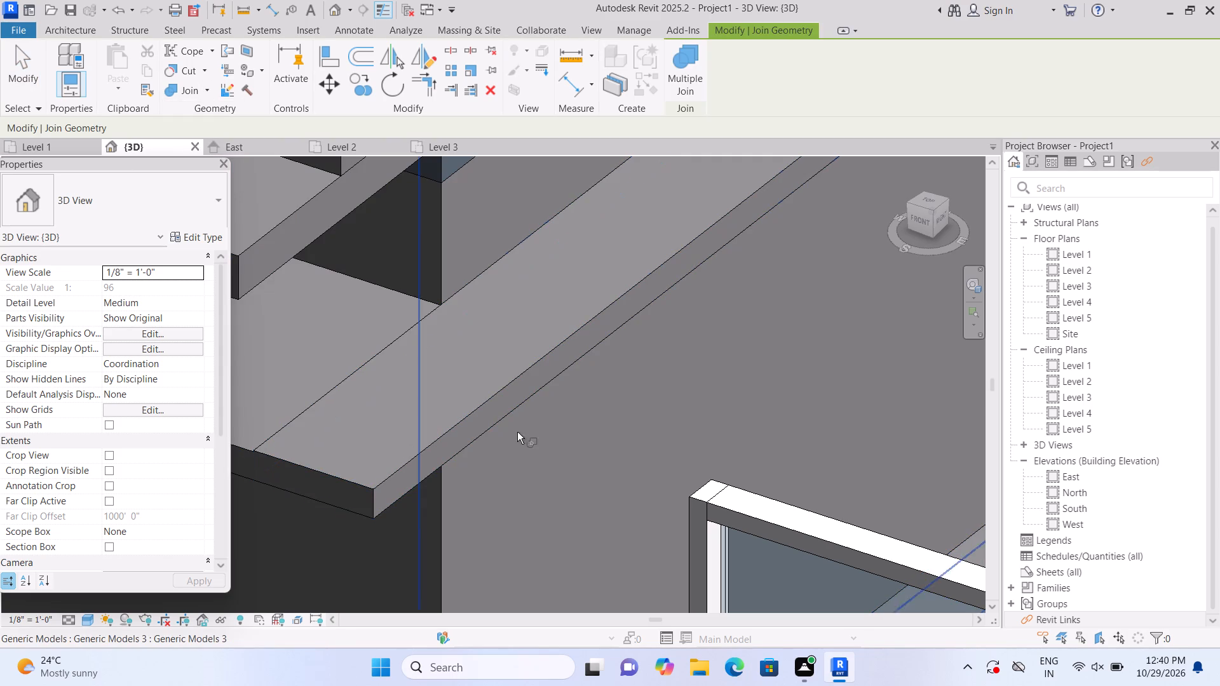
pyautogui.press('Escape')
pyautogui.click(396, 393)
pyautogui.click(314, 343)
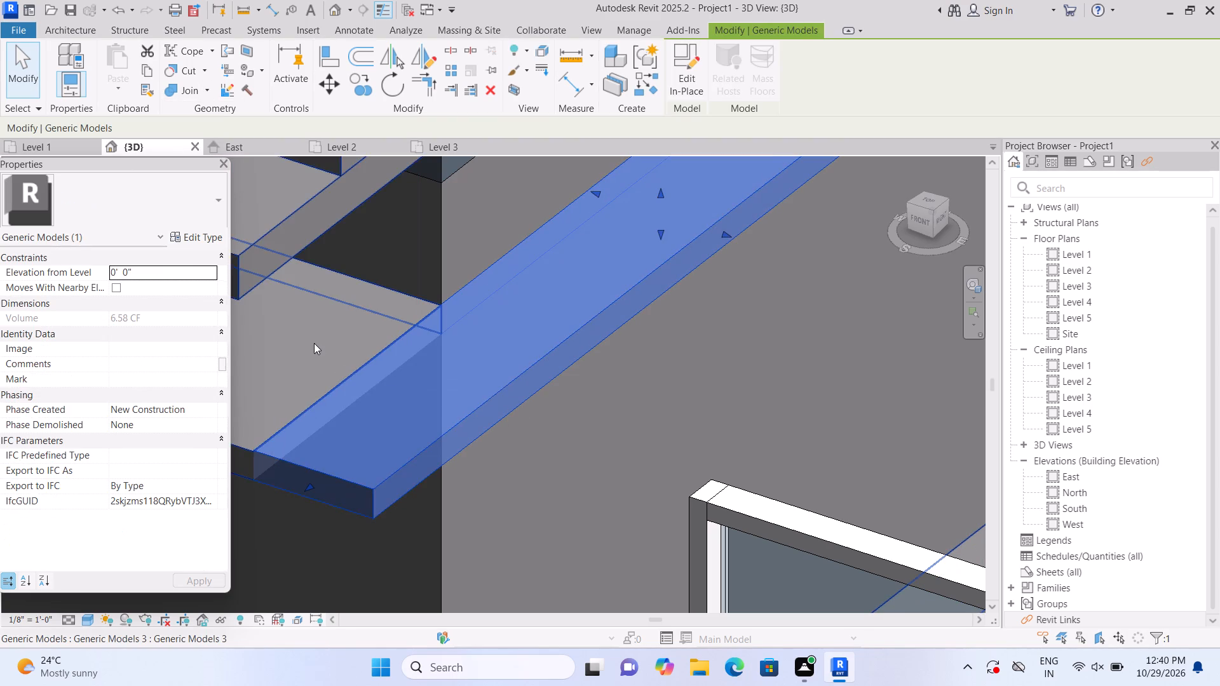
pyautogui.press('Escape')
# Open the facade generic model containing the lower window canopy for in-place editing.
pyautogui.scroll(-6, 632, 383)
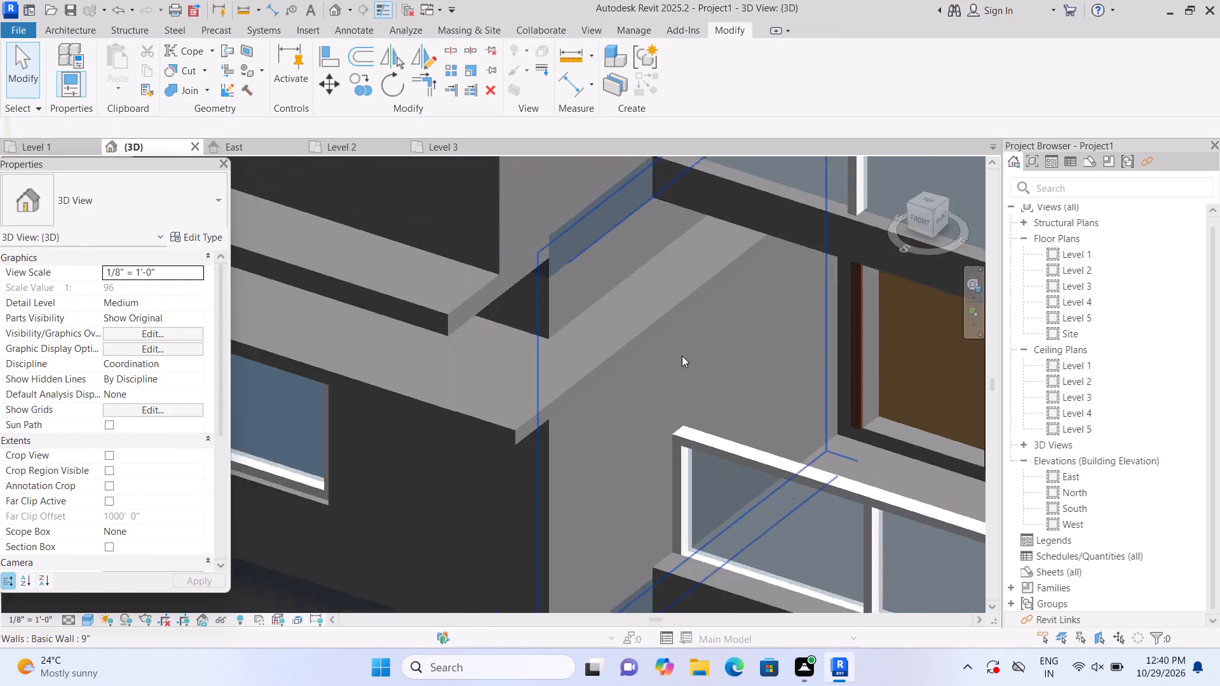
pyautogui.scroll(-1, 682, 356)
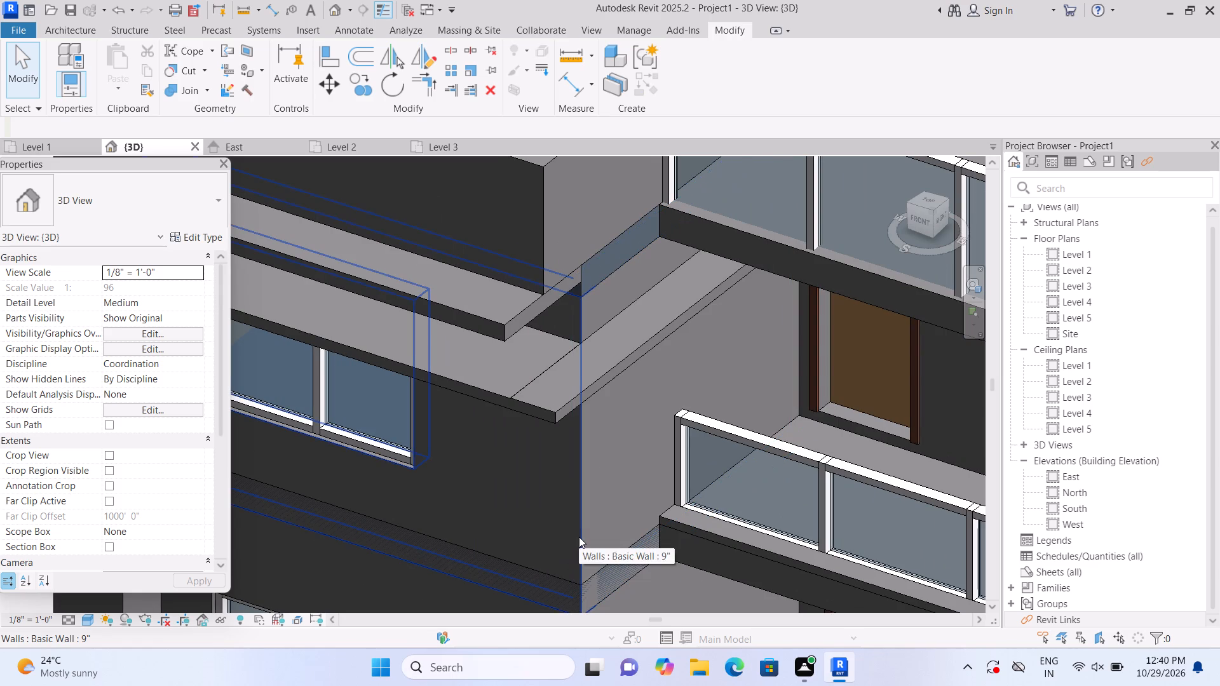
pyautogui.click(517, 396)
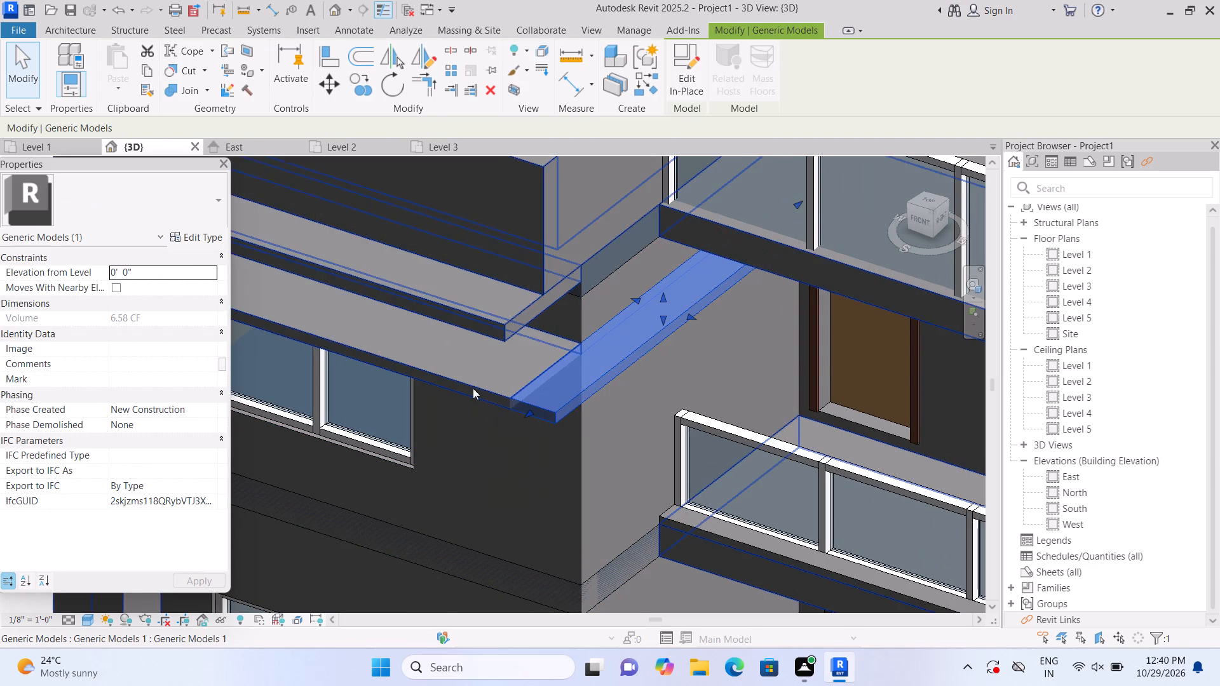
pyautogui.click(466, 386)
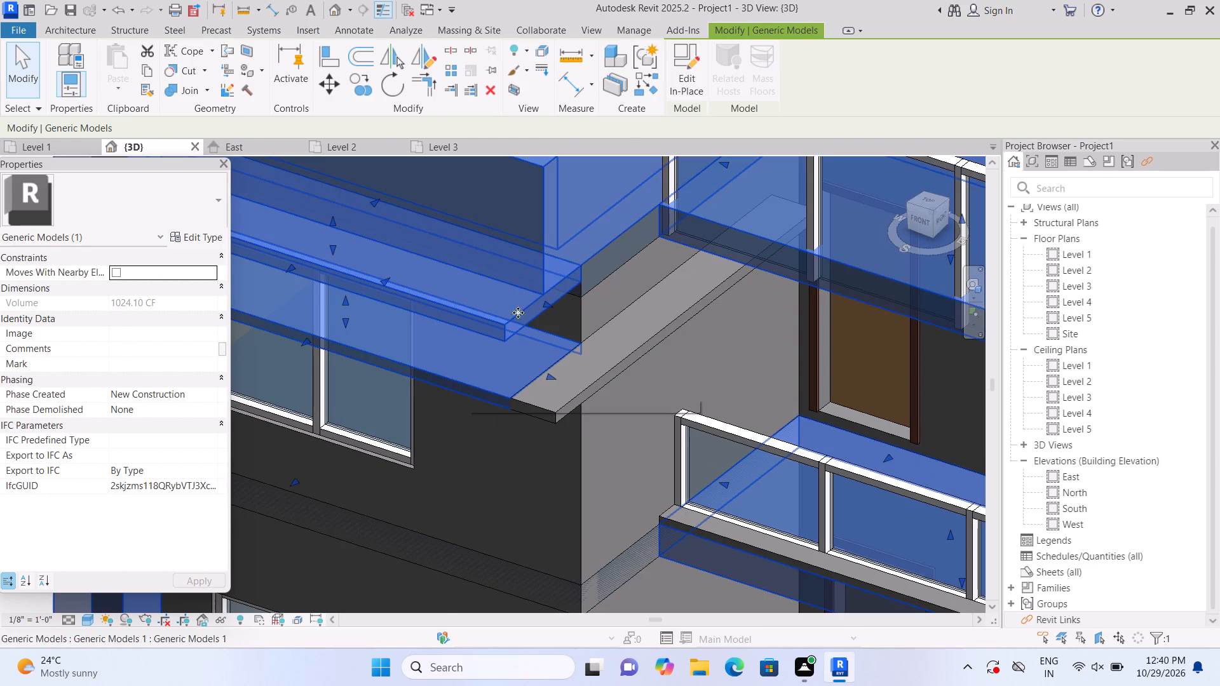
pyautogui.click(693, 80)
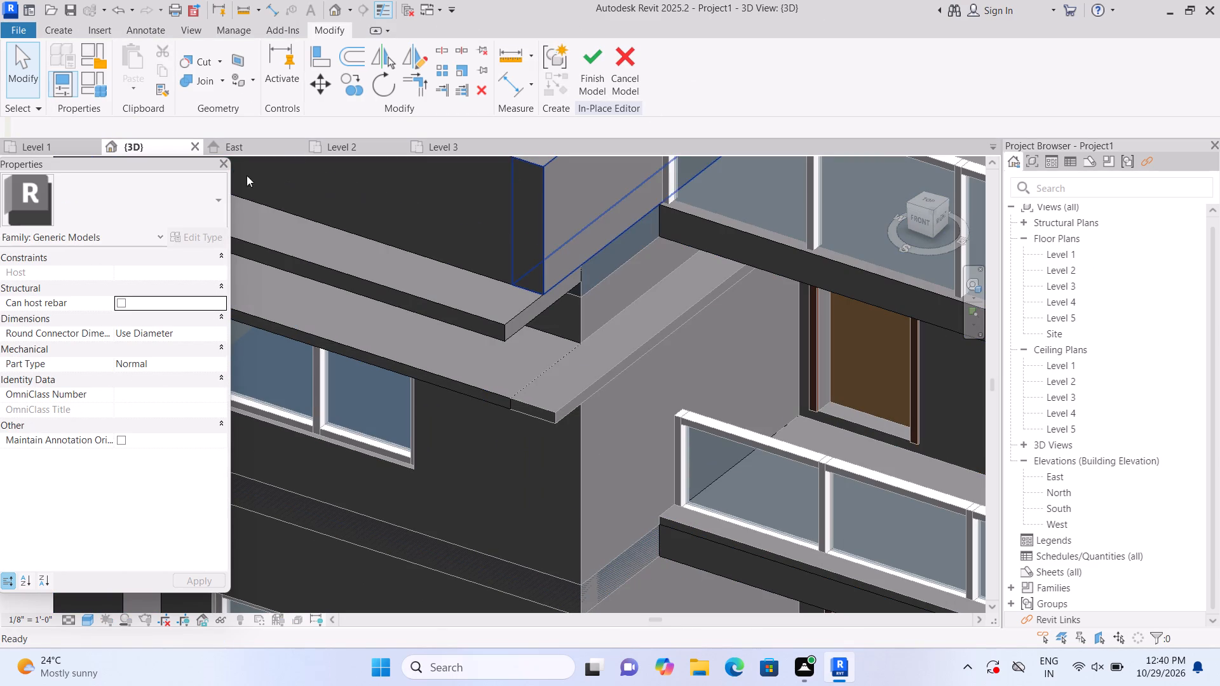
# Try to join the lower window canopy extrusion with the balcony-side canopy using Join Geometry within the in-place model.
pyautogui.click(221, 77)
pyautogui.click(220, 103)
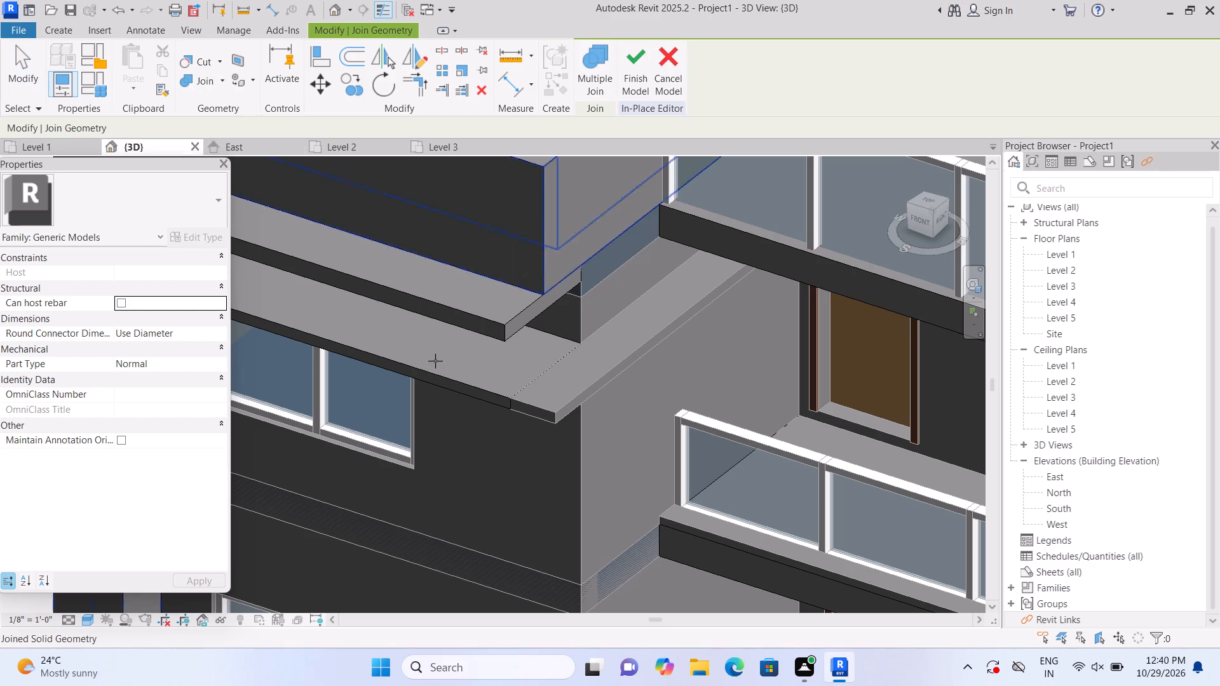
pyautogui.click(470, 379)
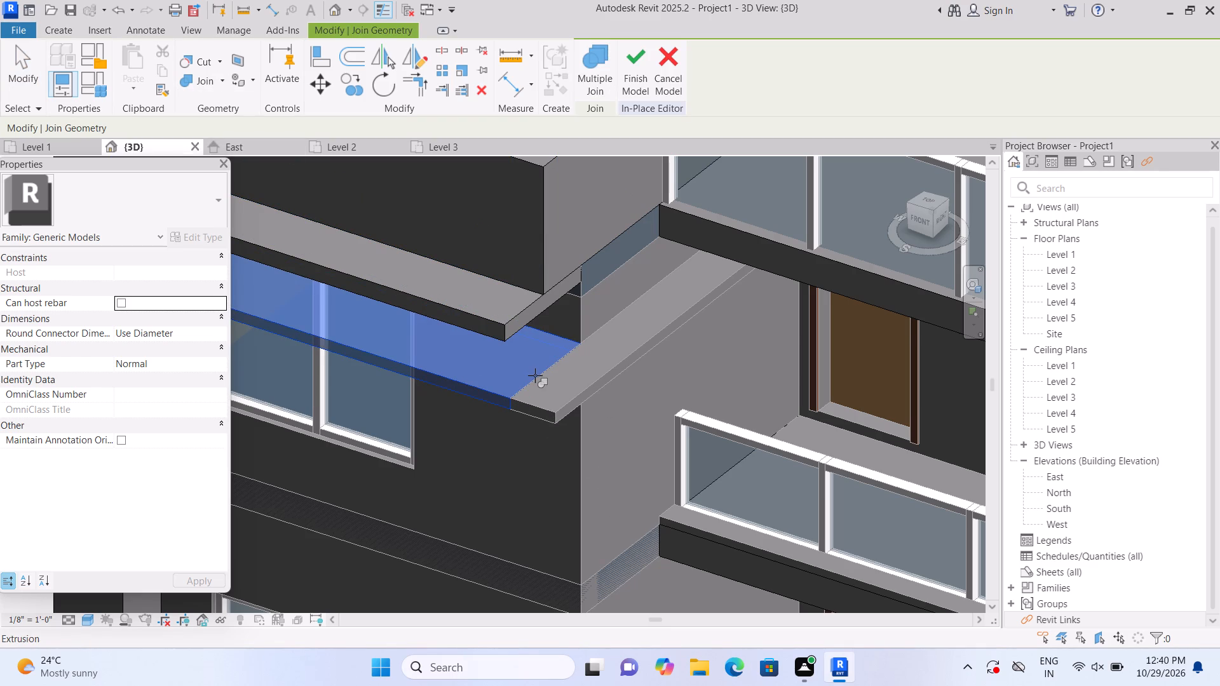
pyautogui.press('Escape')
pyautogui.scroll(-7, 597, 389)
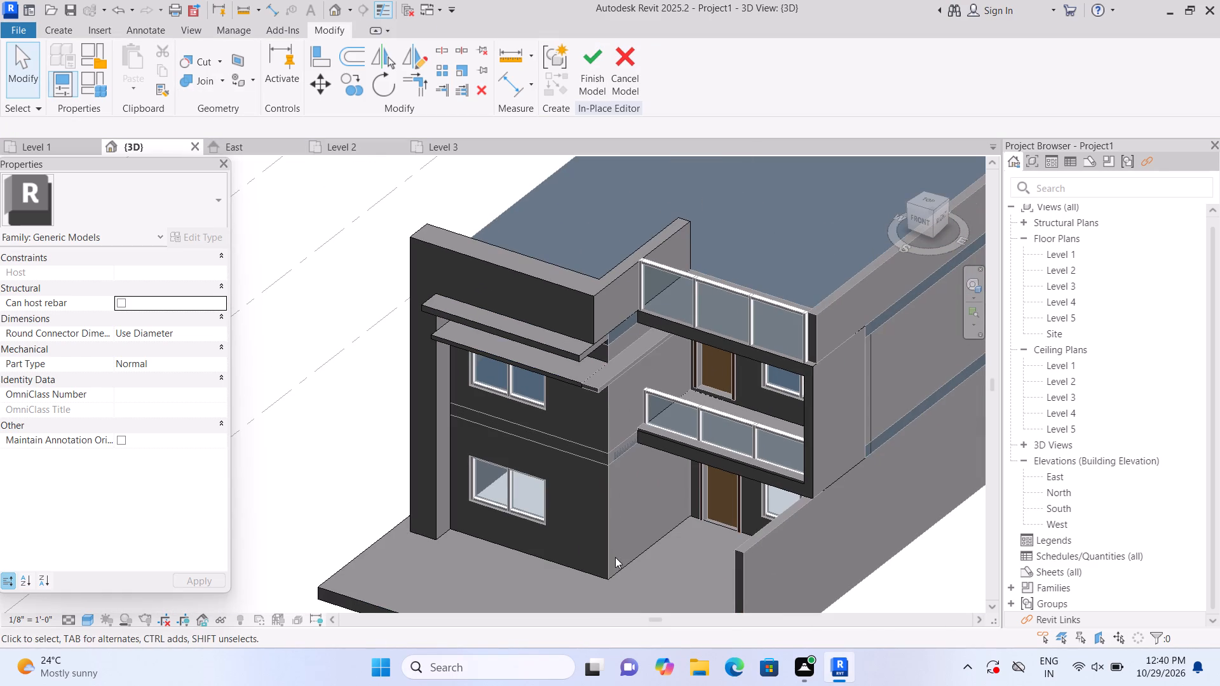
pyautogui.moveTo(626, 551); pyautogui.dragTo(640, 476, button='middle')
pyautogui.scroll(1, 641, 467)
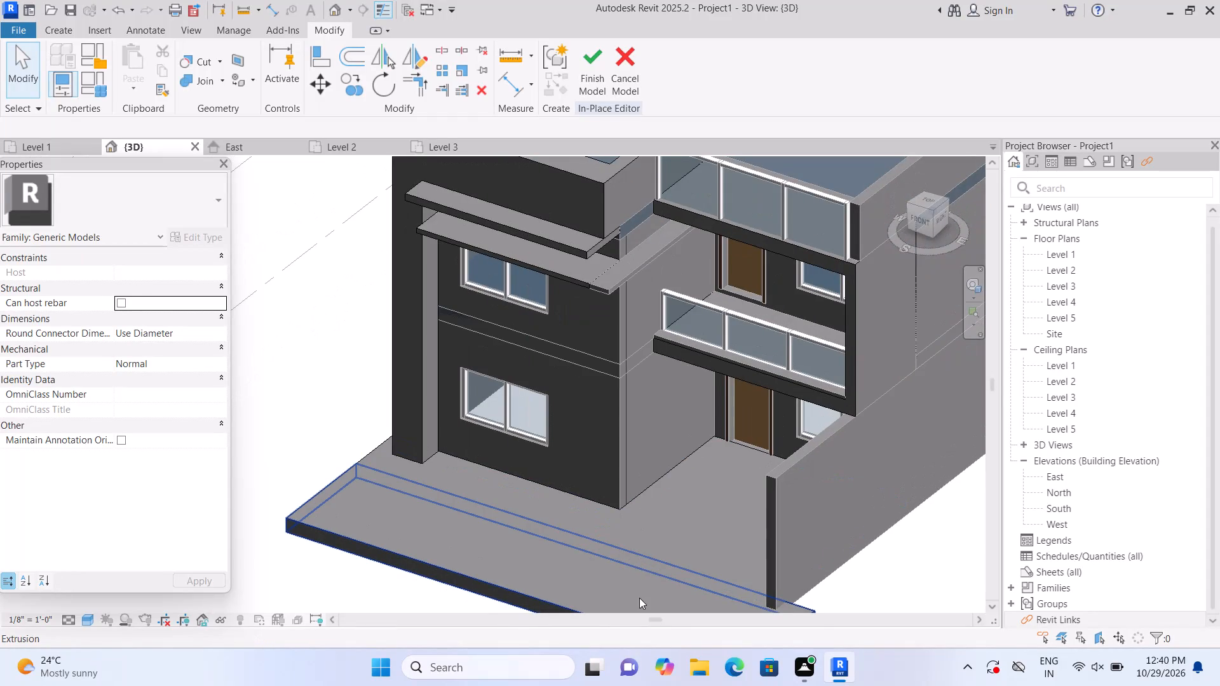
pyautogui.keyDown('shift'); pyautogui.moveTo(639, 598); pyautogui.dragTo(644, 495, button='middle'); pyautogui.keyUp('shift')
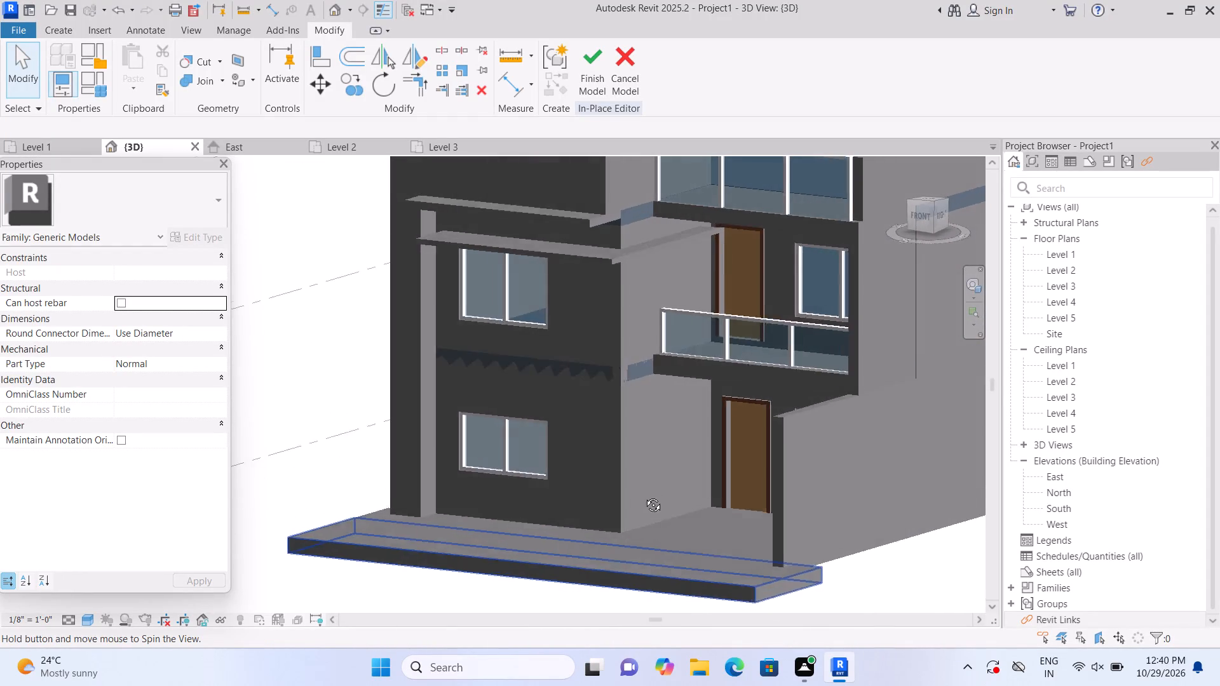
# Start a rectangular extrusion in the in-place model and set its work plane by picking the ground-floor window from the front.
pyautogui.keyDown('shift'); pyautogui.moveTo(644, 495); pyautogui.dragTo(639, 528, button='middle'); pyautogui.keyUp('shift')
pyautogui.scroll(-4, 642, 525)
pyautogui.scroll(2, 634, 515)
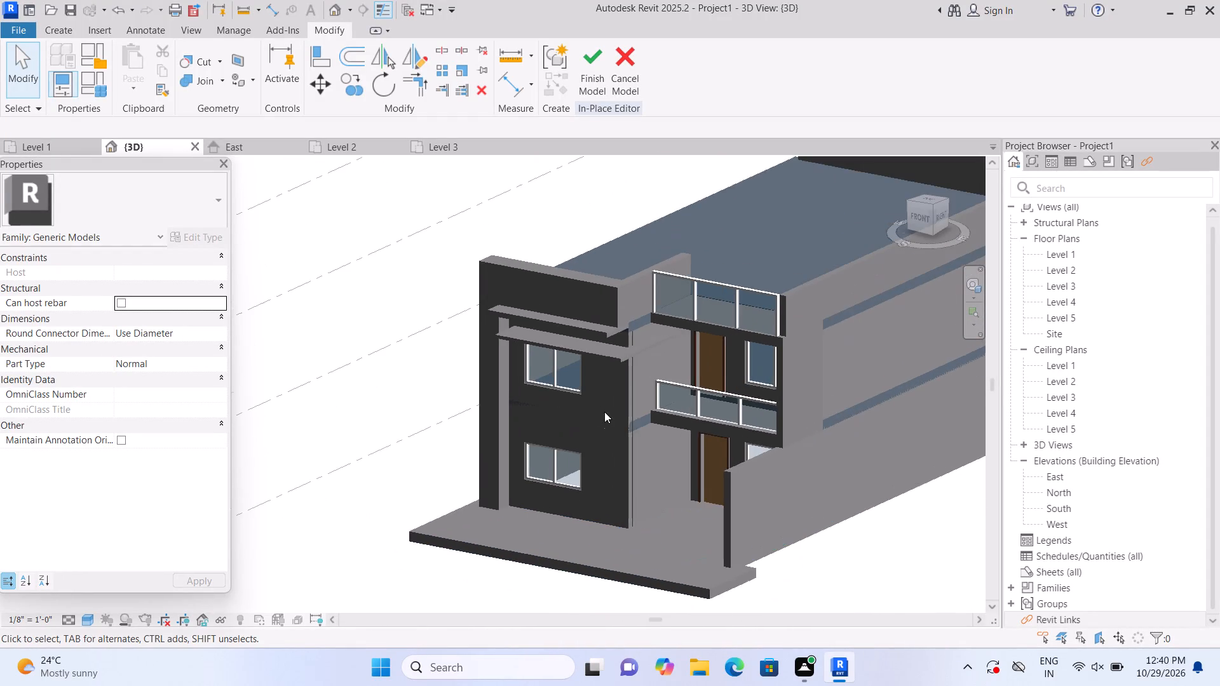
pyautogui.scroll(4, 604, 412)
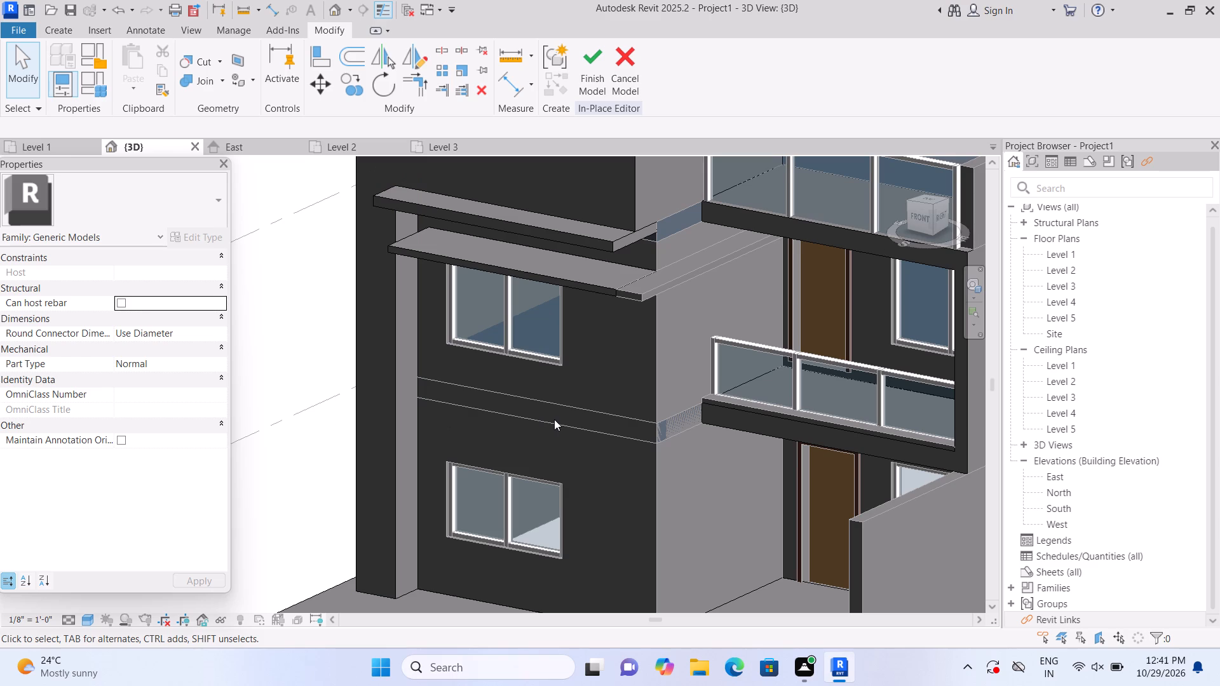
pyautogui.click(916, 216)
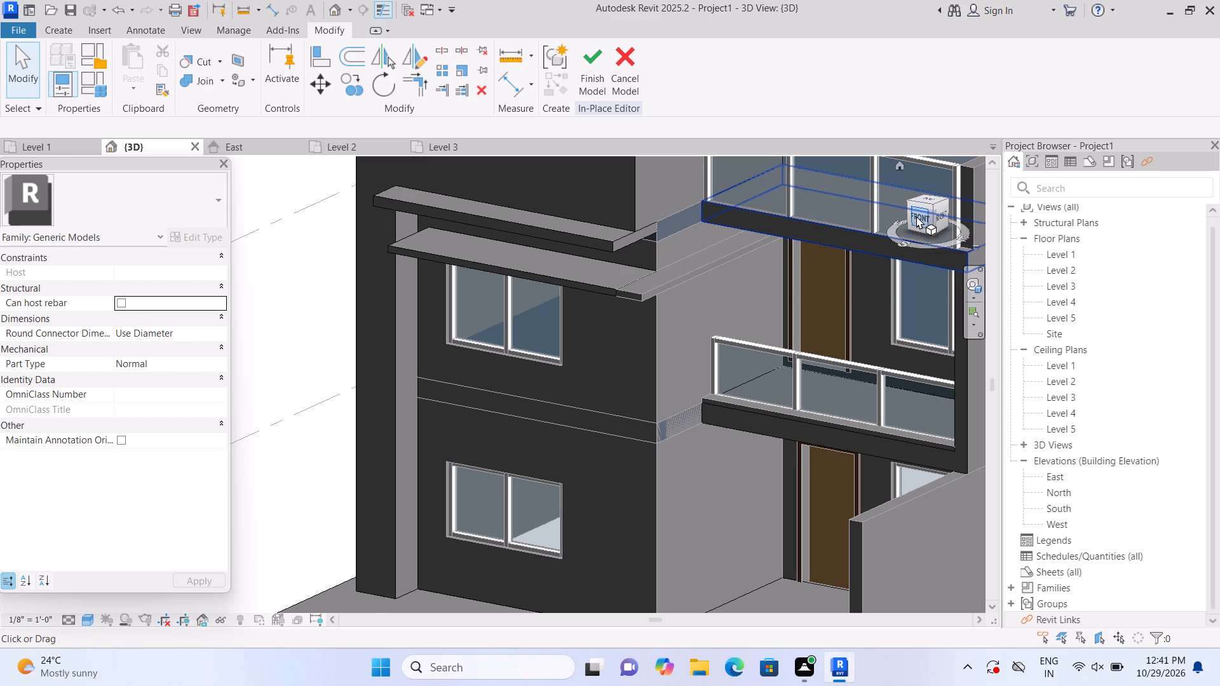
pyautogui.scroll(6, 353, 452)
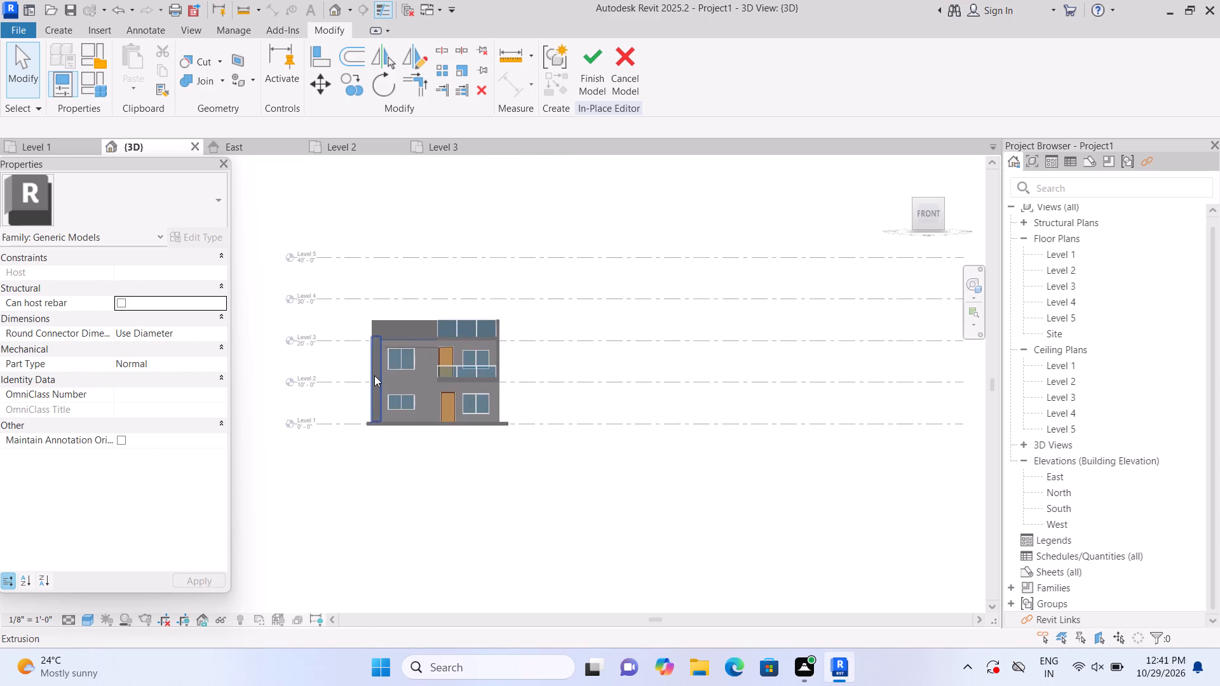
pyautogui.scroll(8, 374, 375)
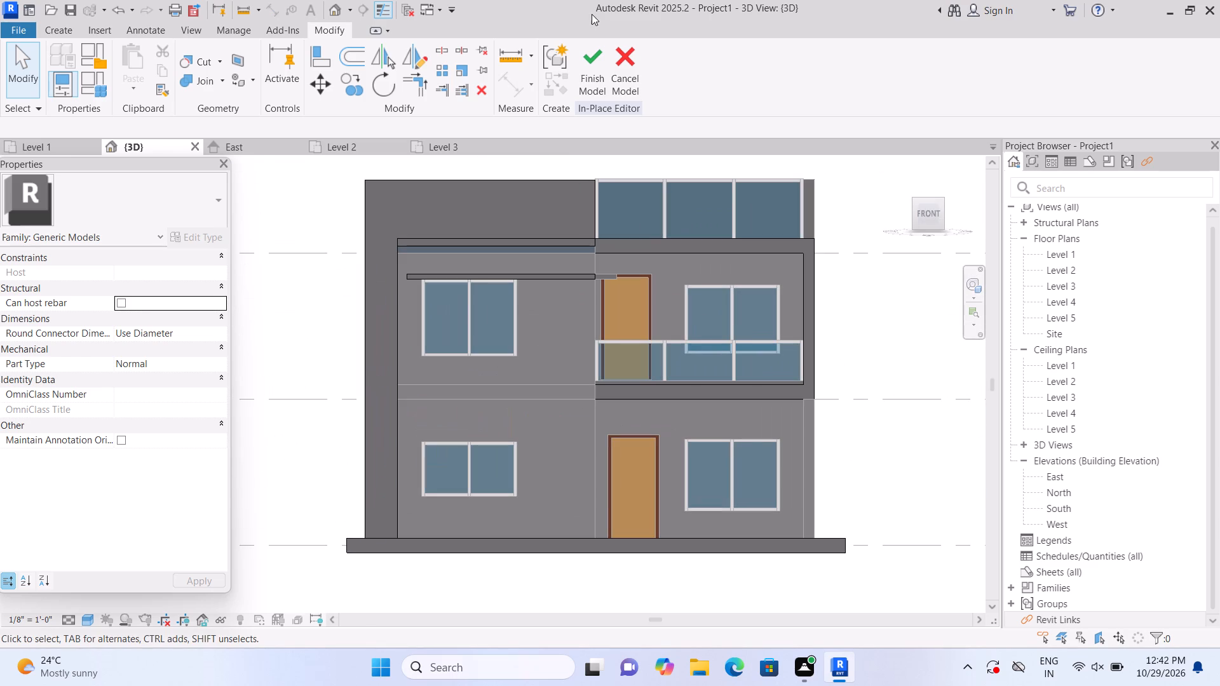
pyautogui.click(58, 25)
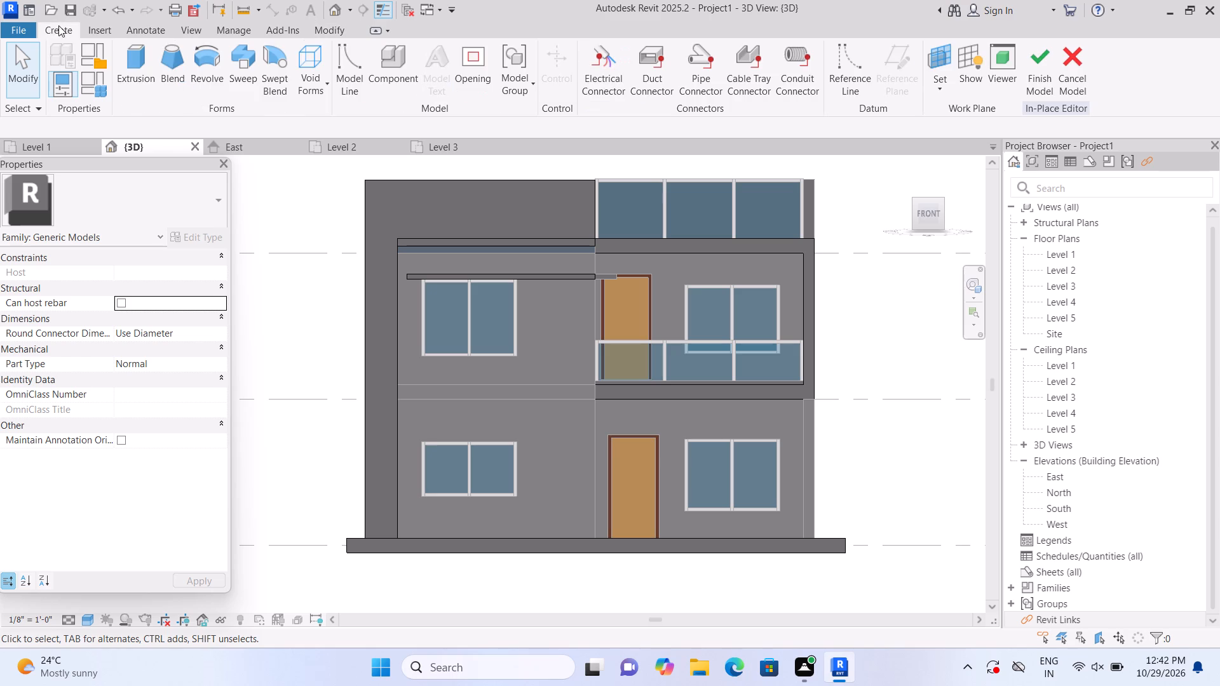
pyautogui.click(130, 58)
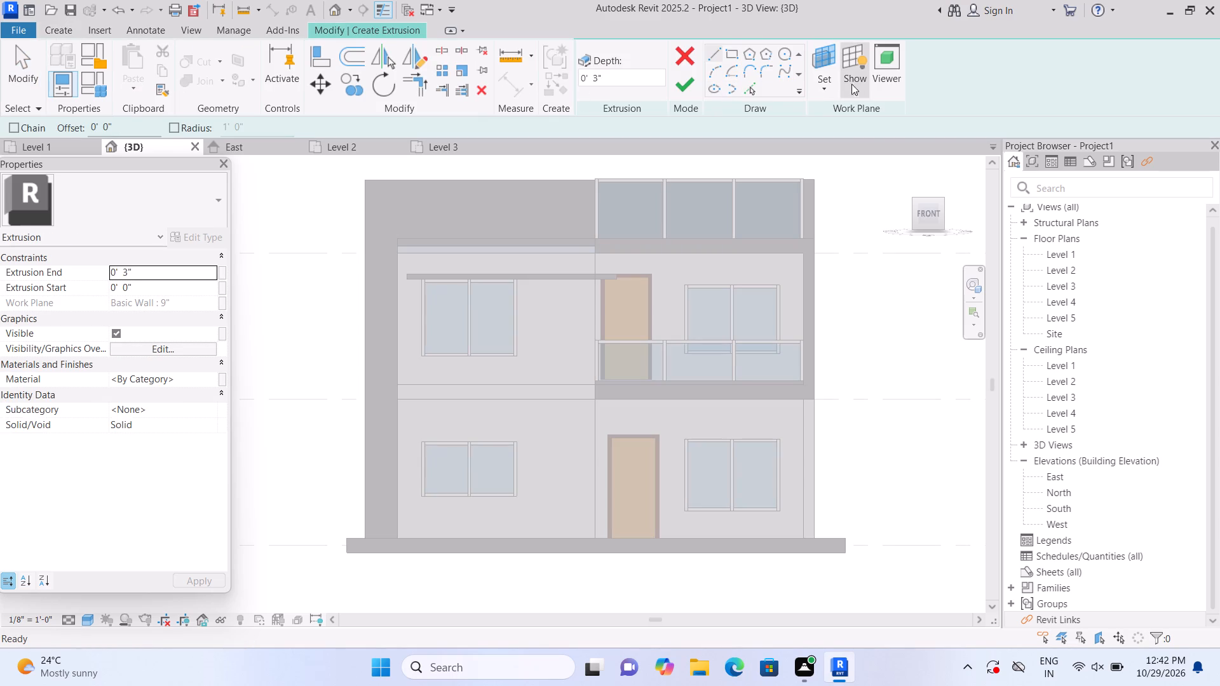
pyautogui.click(825, 91)
pyautogui.click(834, 148)
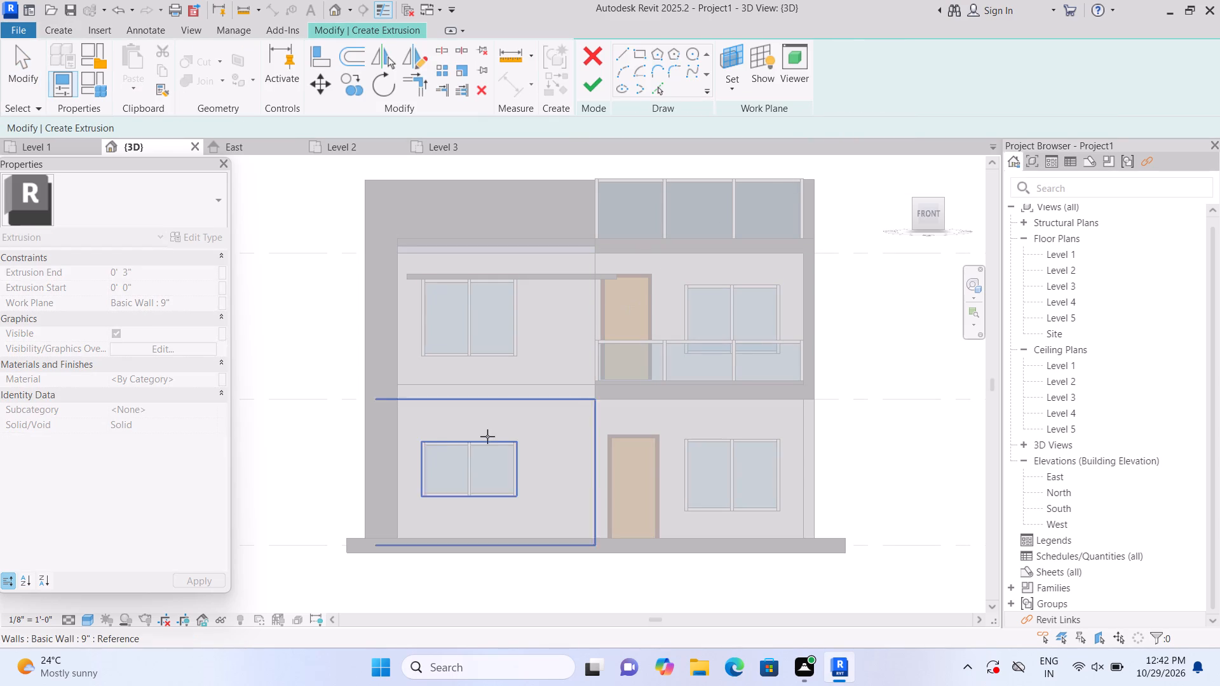
pyautogui.click(485, 438)
pyautogui.click(732, 57)
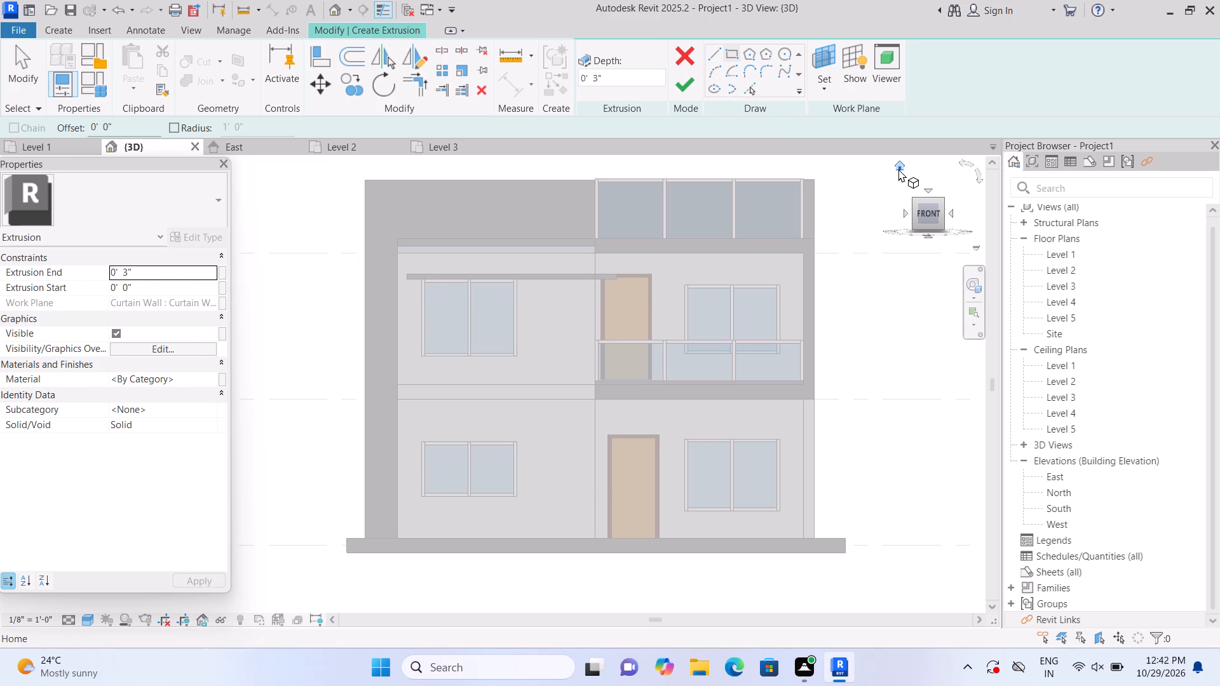
# Pick the top face of the ground-floor front window as the extrusion's work plane and choose a rectangular profile.
pyautogui.click(898, 169)
pyautogui.scroll(2, 241, 495)
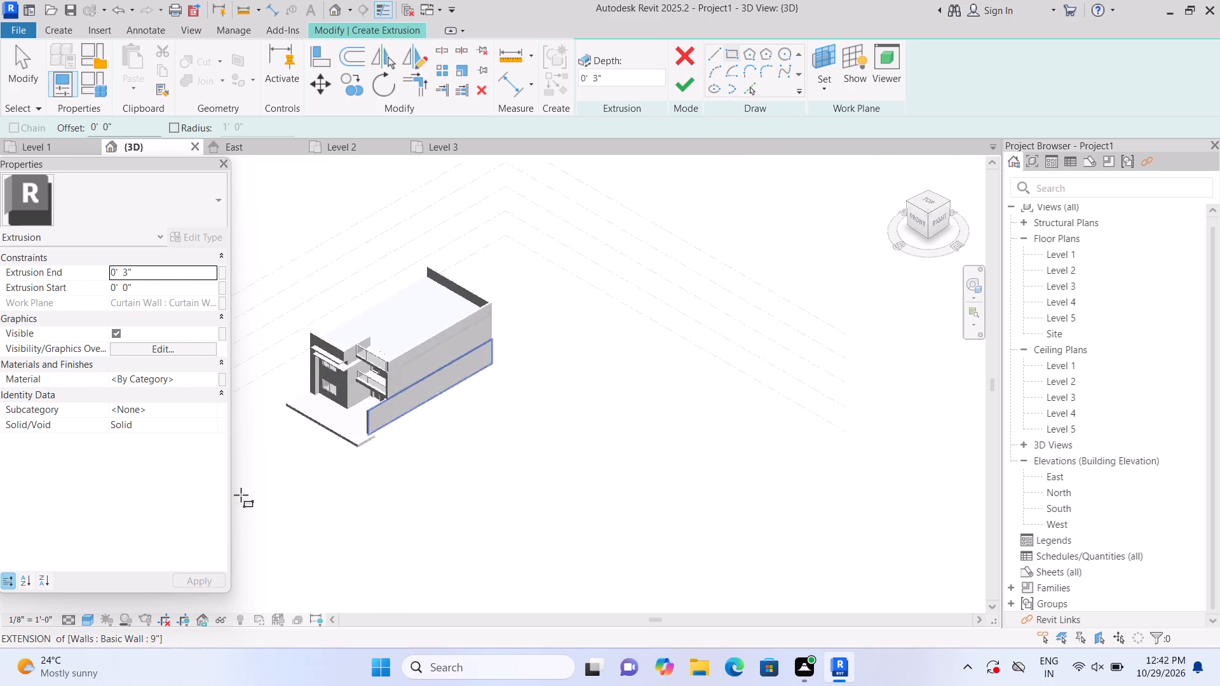
pyautogui.scroll(6, 241, 495)
pyautogui.moveTo(298, 332); pyautogui.dragTo(290, 407, button='middle')
pyautogui.scroll(2, 367, 419)
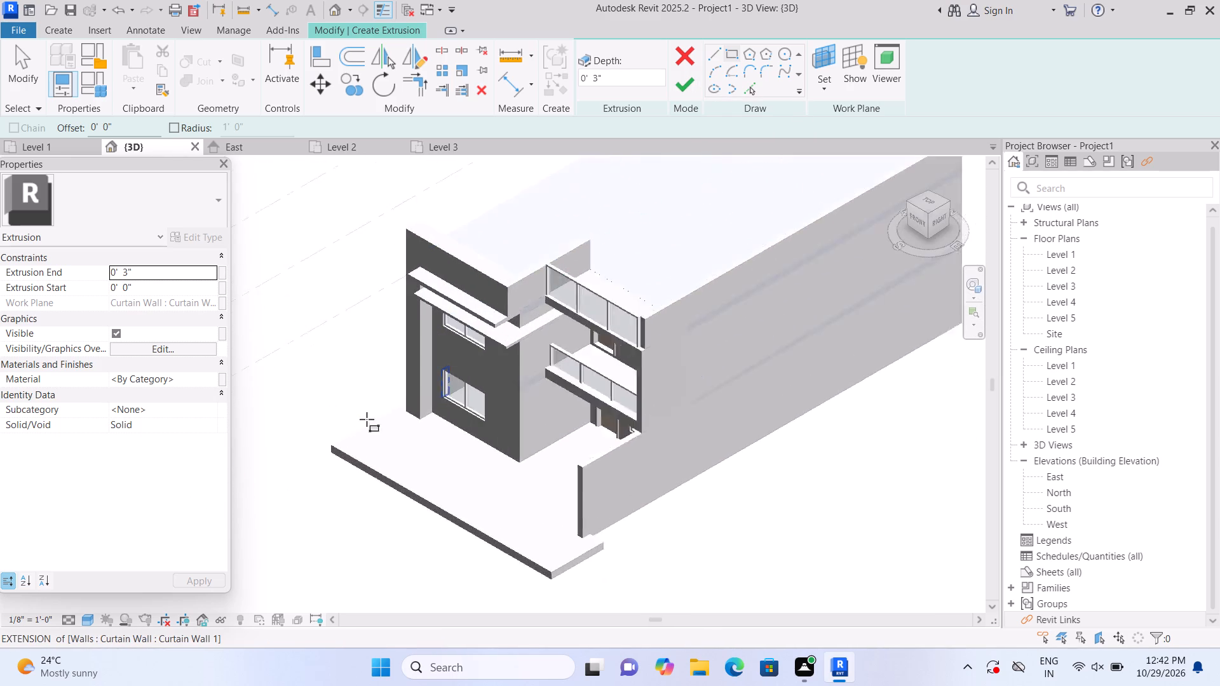
pyautogui.scroll(3, 367, 419)
pyautogui.moveTo(369, 410); pyautogui.dragTo(283, 433, button='middle')
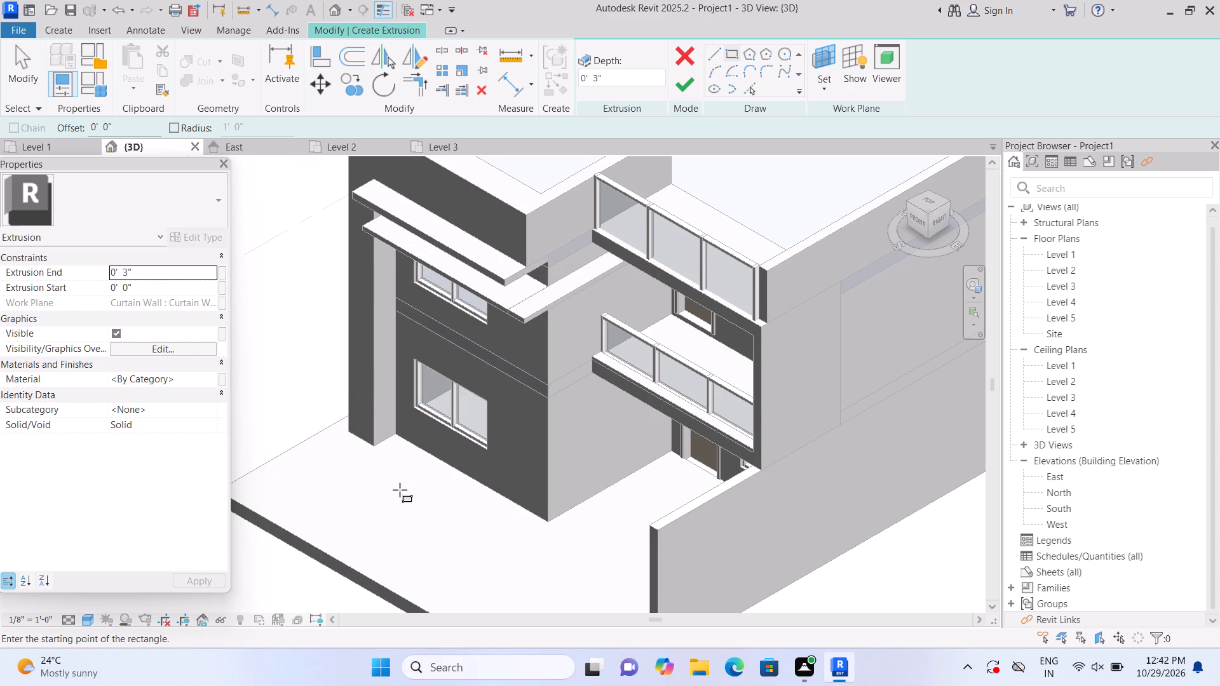
pyautogui.keyDown('shift'); pyautogui.moveTo(368, 504); pyautogui.dragTo(387, 419, button='middle'); pyautogui.keyUp('shift')
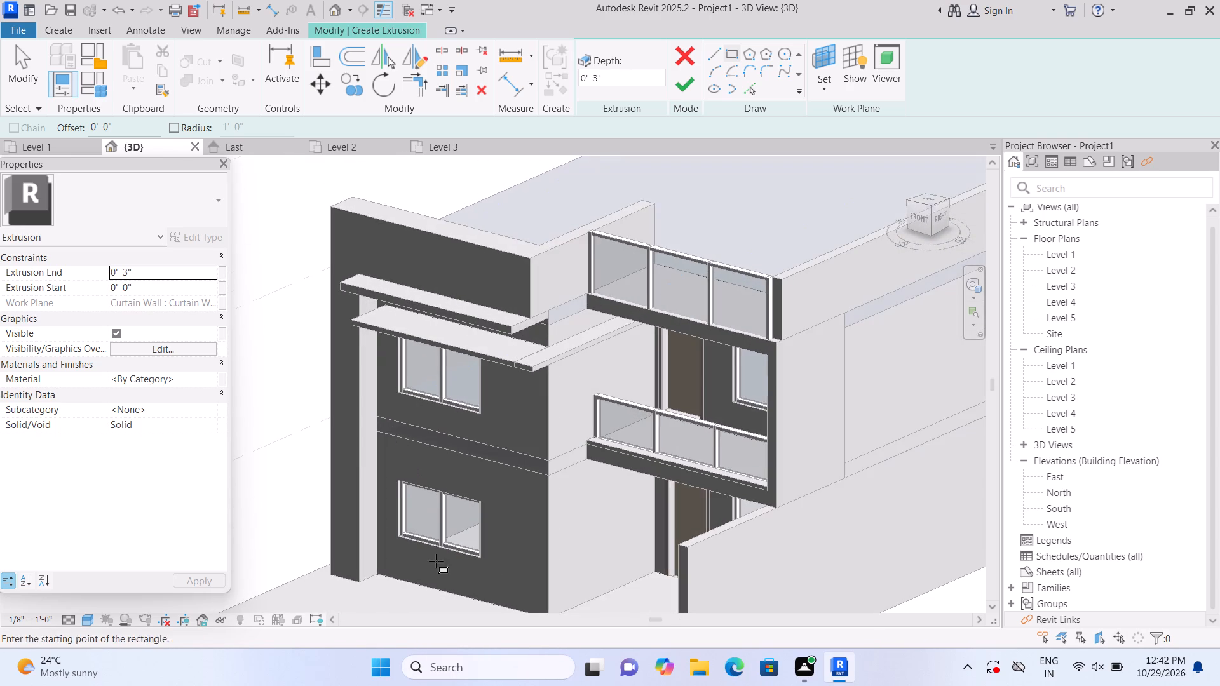
pyautogui.moveTo(437, 572); pyautogui.dragTo(464, 481, button='middle')
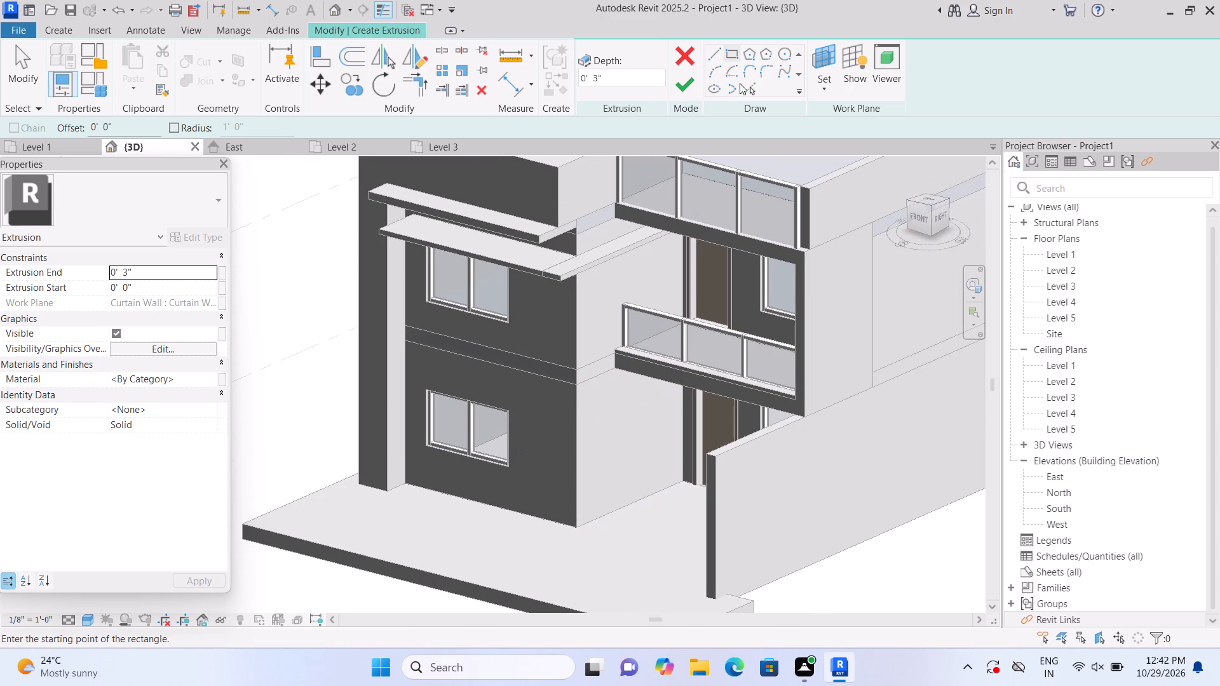
pyautogui.click(821, 84)
pyautogui.click(839, 149)
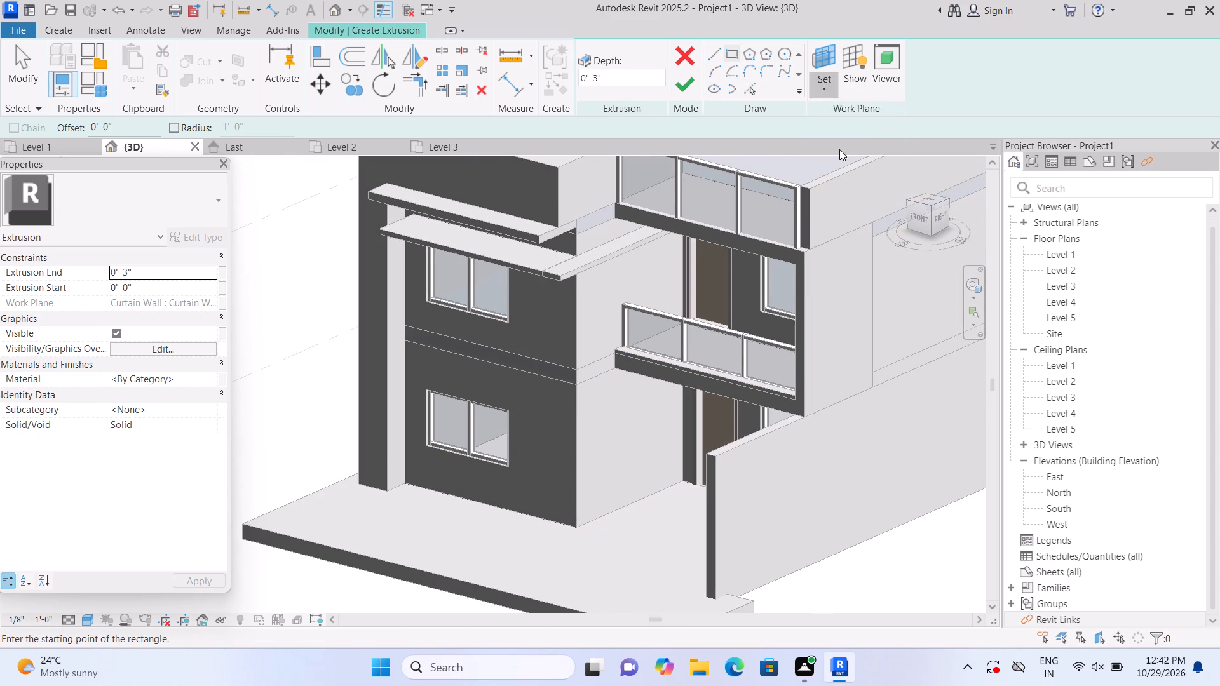
pyautogui.click(483, 416)
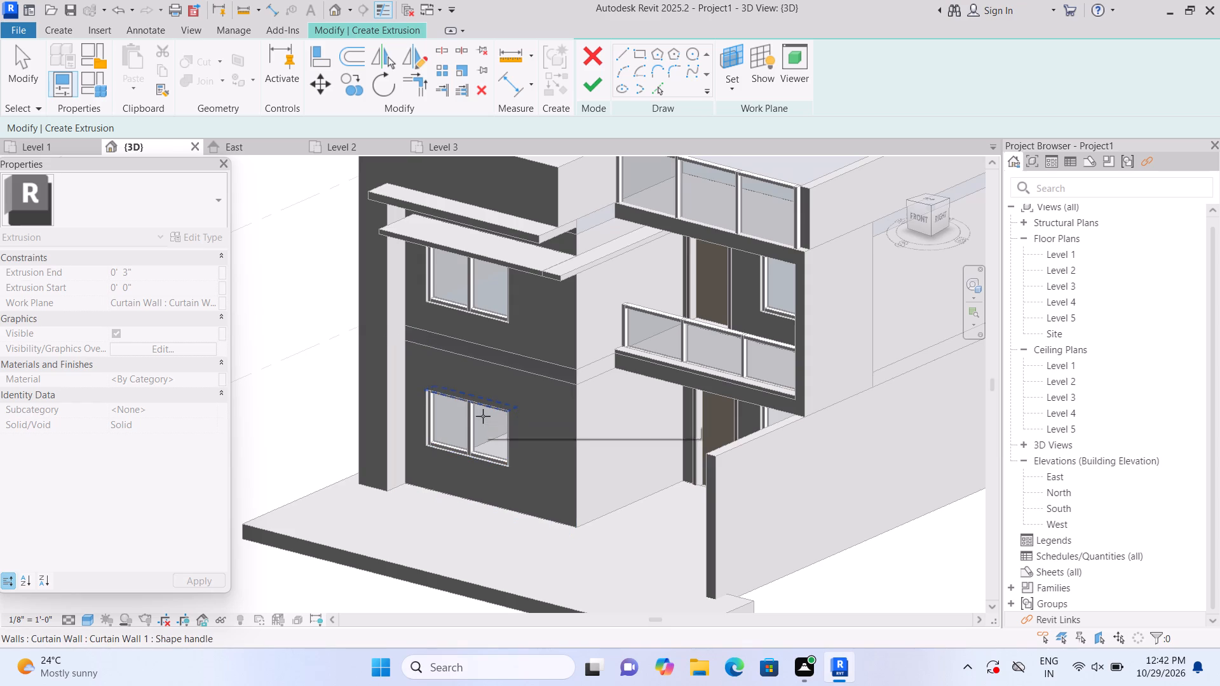
pyautogui.click(734, 52)
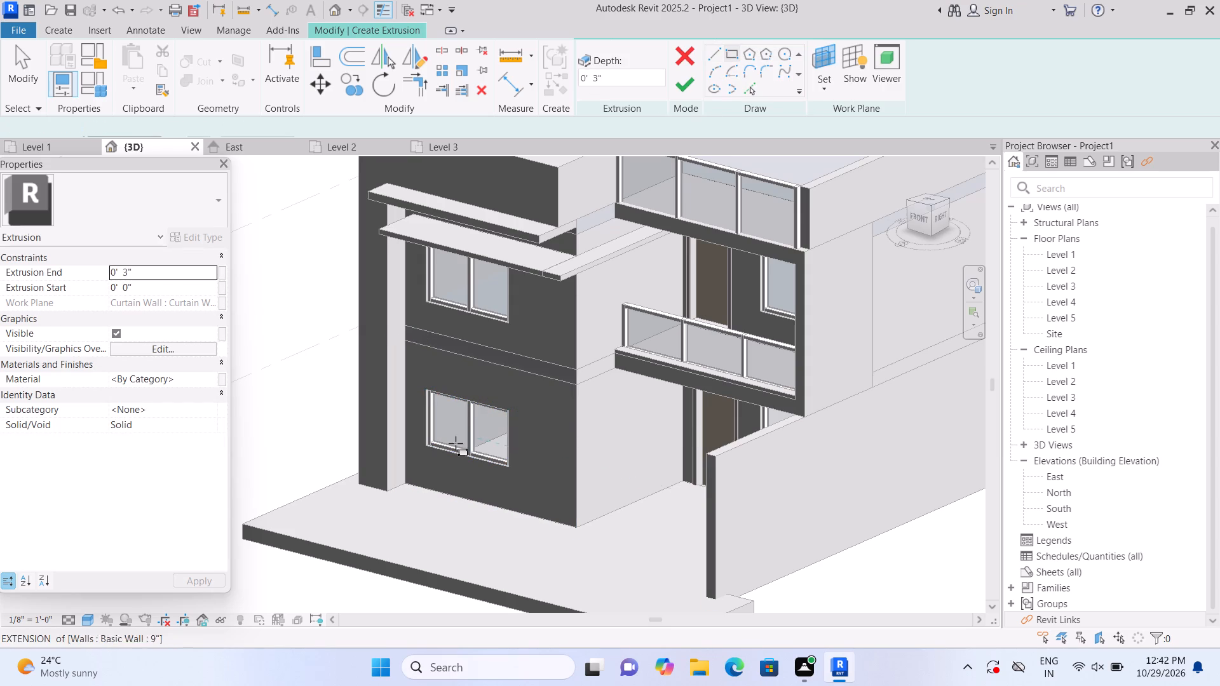
# Sketch a horizontal canopy rectangle above the ground-floor window, from the pillar to the wall corner, and finish the extrusion.
pyautogui.scroll(2, 452, 445)
pyautogui.scroll(2, 442, 394)
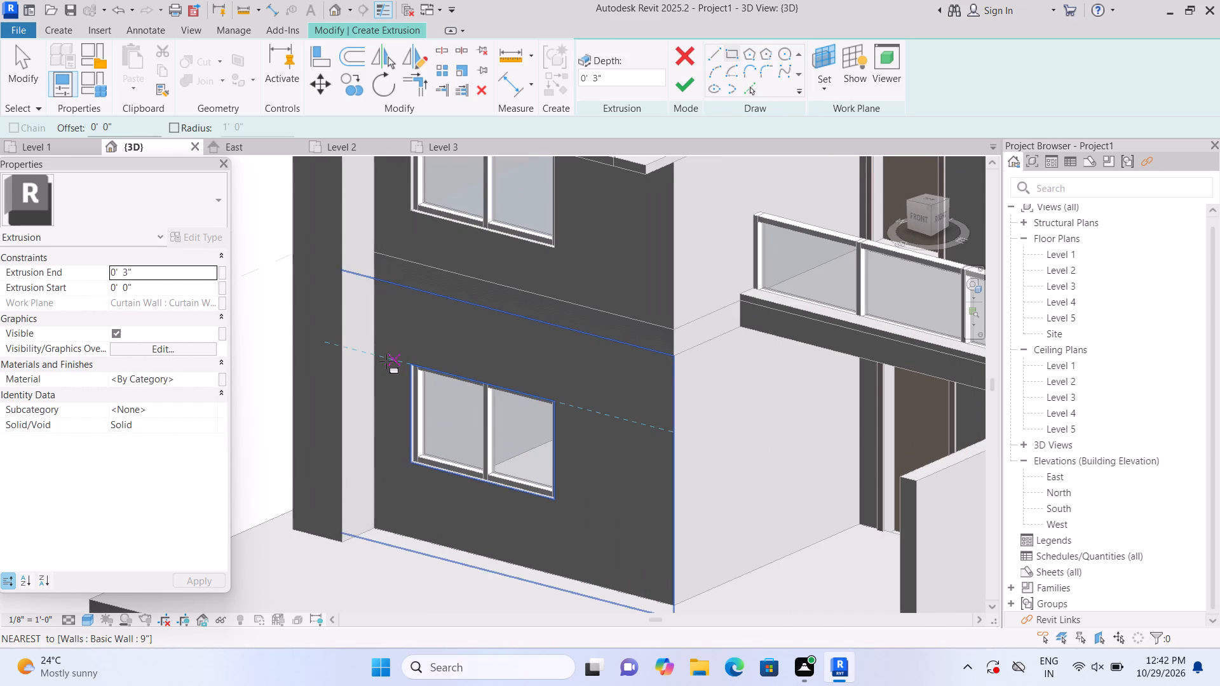
pyautogui.click(374, 357)
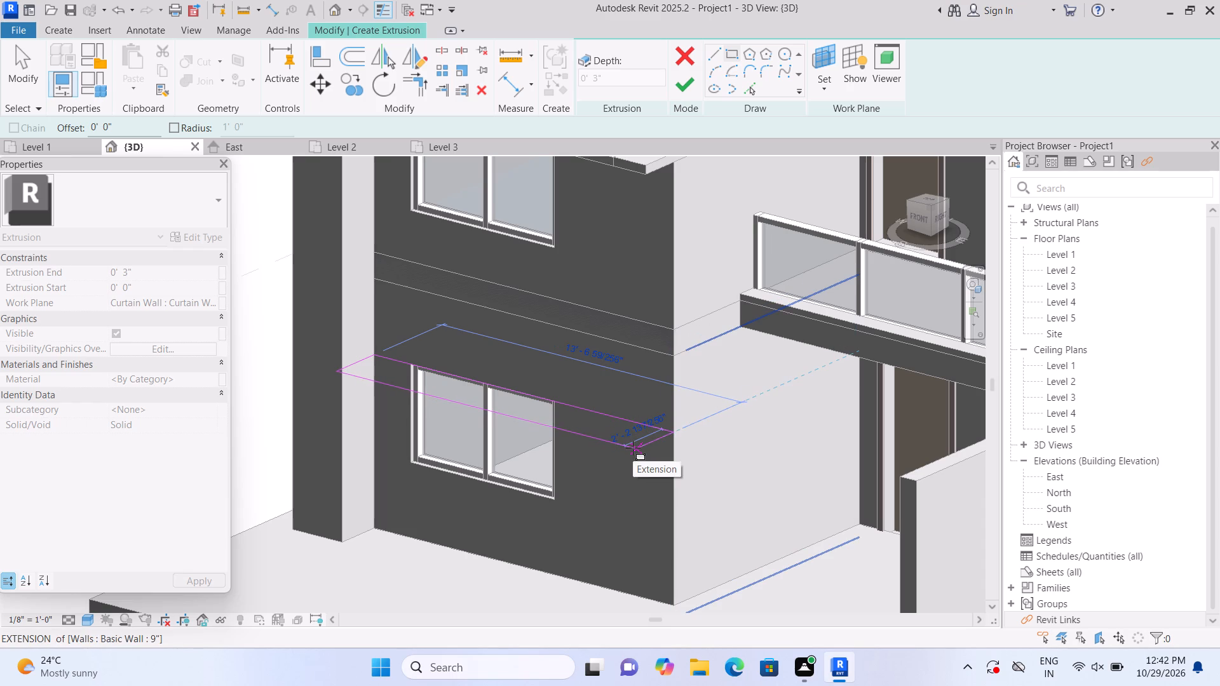
pyautogui.click(633, 448)
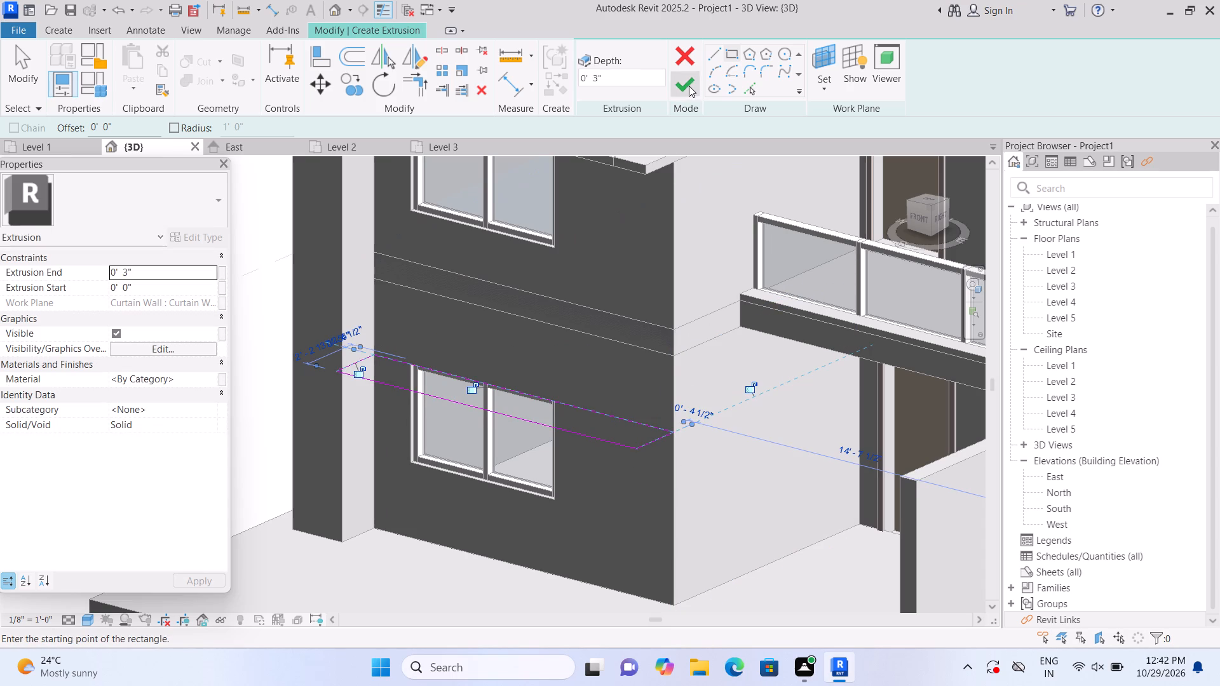
pyautogui.click(689, 86)
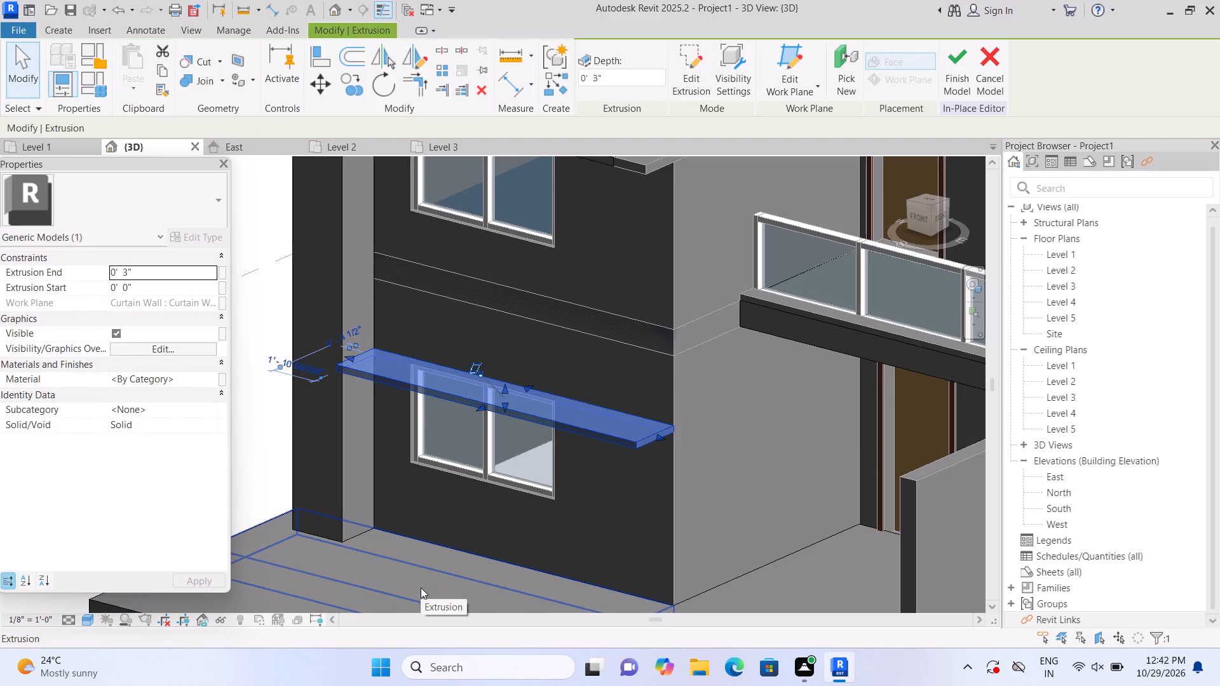
# Set the new ground-floor window canopy's extrusion end to 4".
pyautogui.scroll(-2, 298, 442)
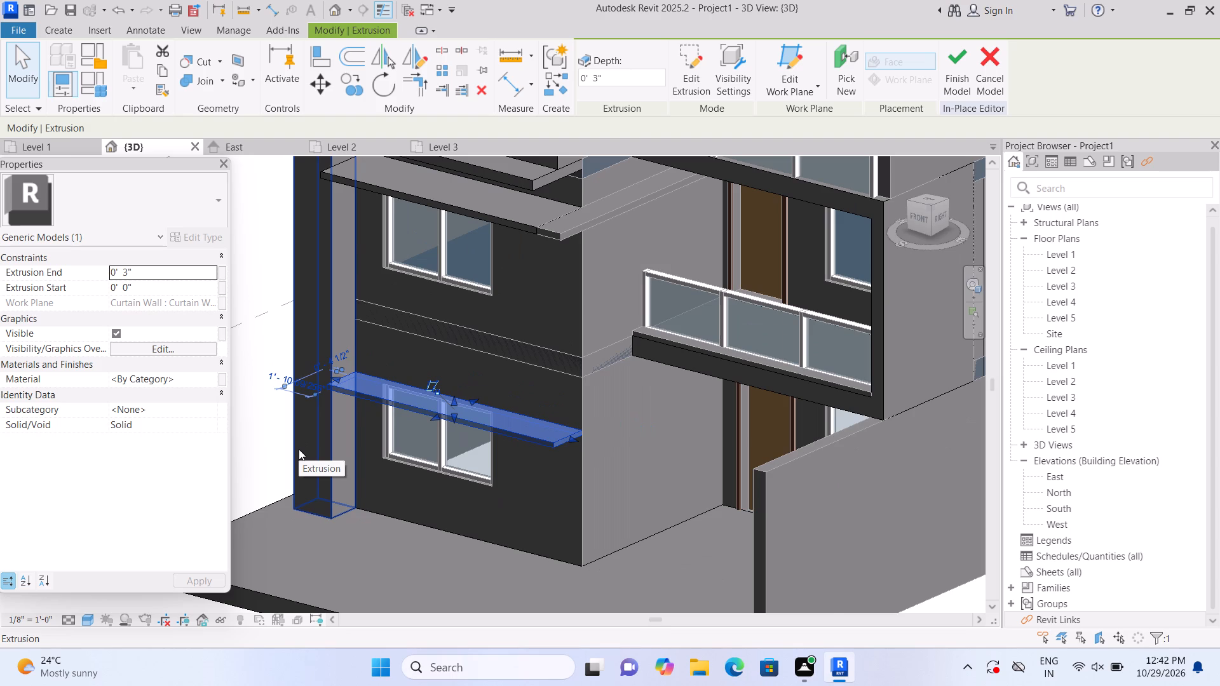
pyautogui.scroll(2, 299, 449)
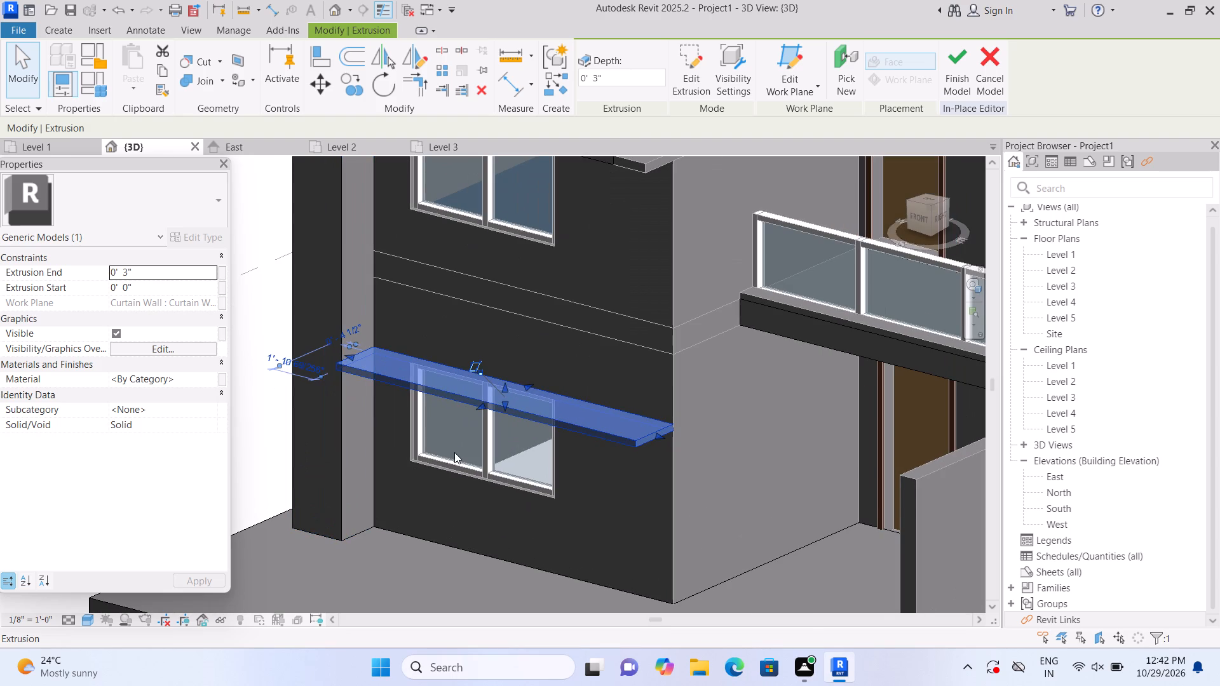
pyautogui.click(176, 276)
pyautogui.press('BackSpace')
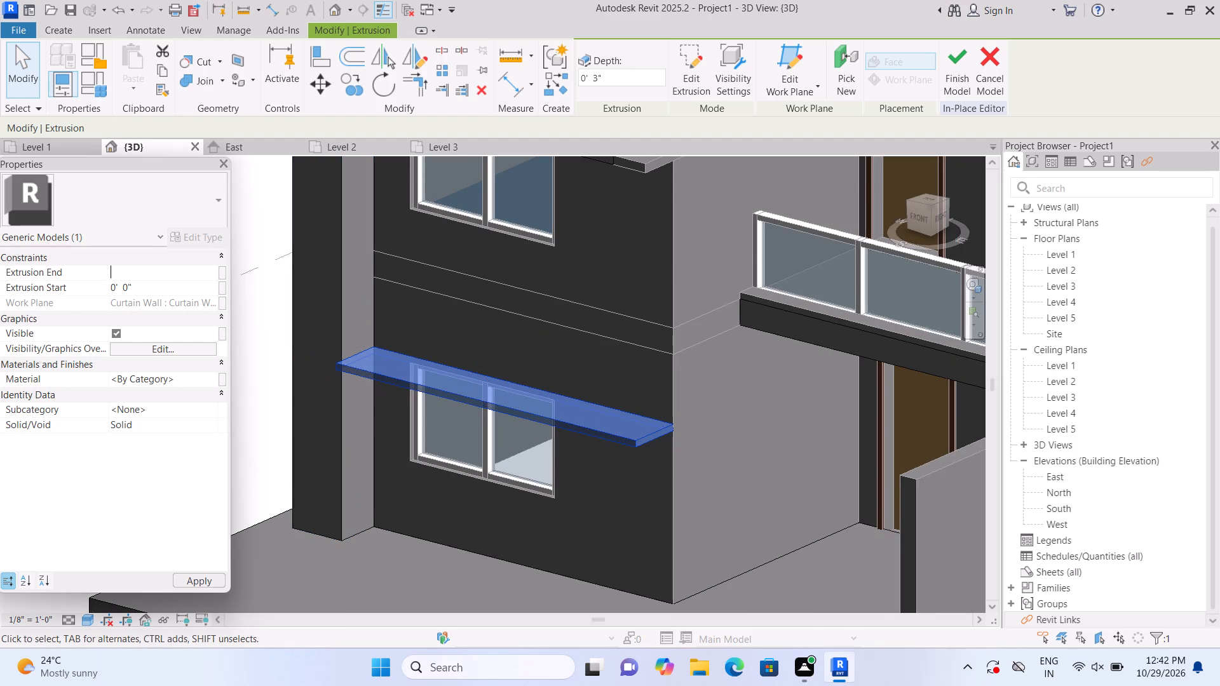
pyautogui.write('4"')
pyautogui.press('Return')
pyautogui.click(265, 334)
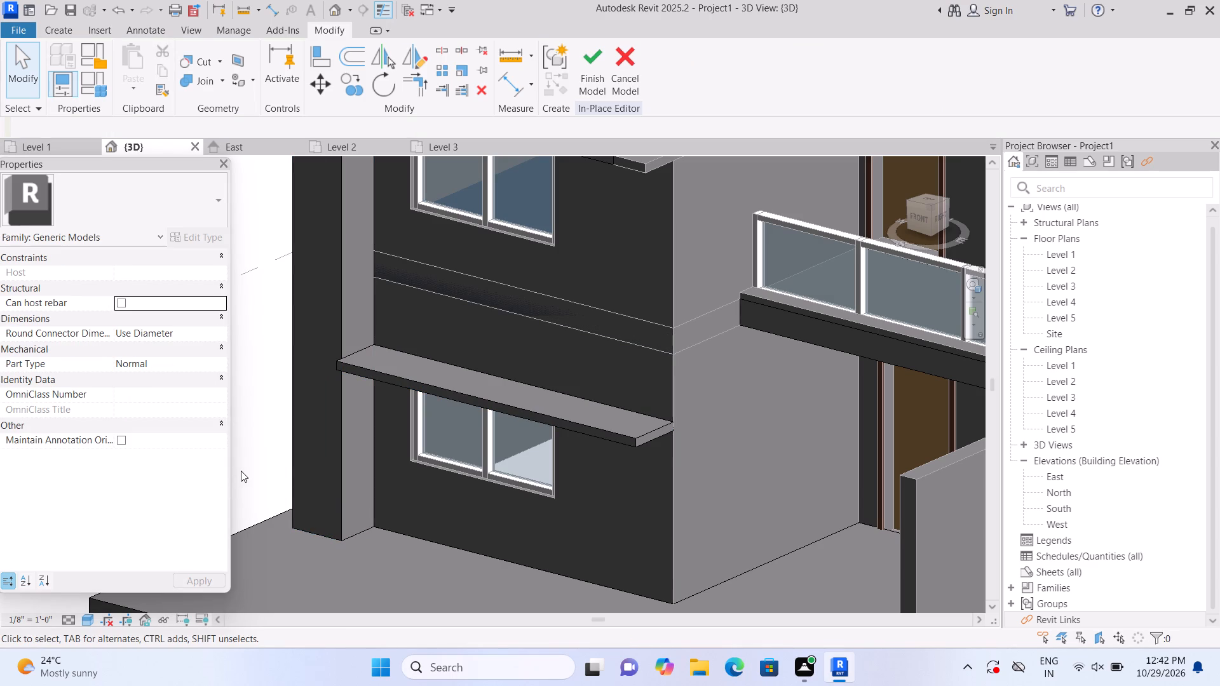
# Stretch the ground-floor canopy's front edge slightly farther out from the wall.
pyautogui.click(542, 428)
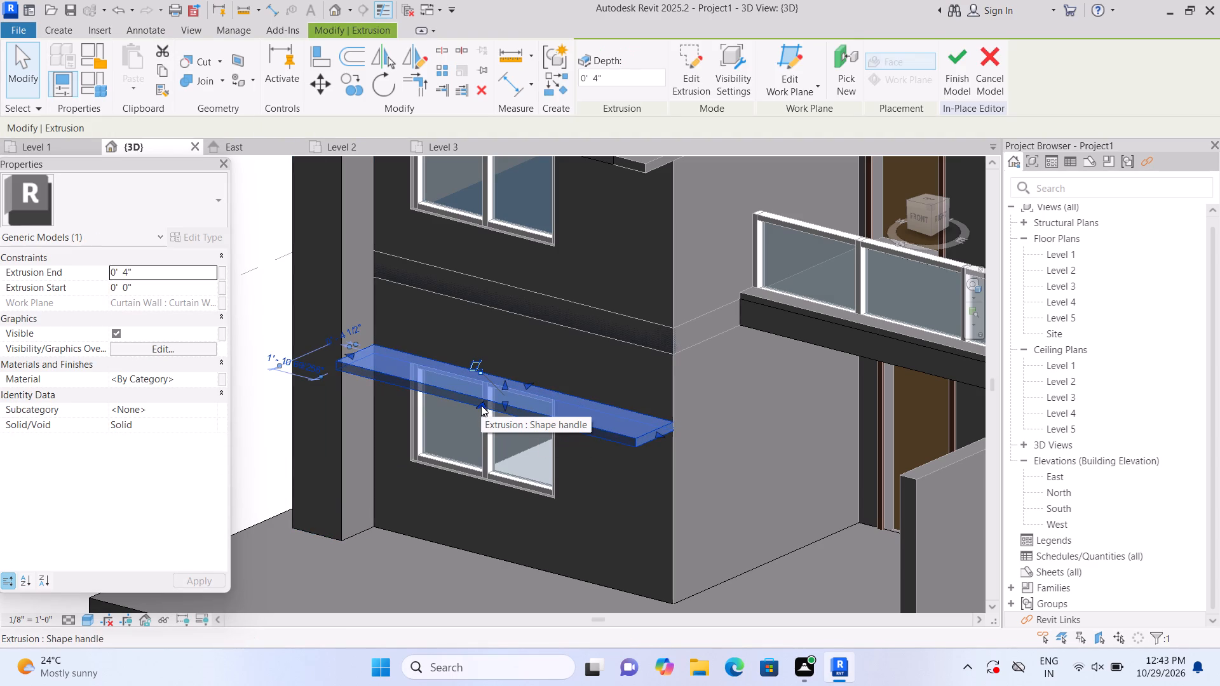
pyautogui.moveTo(481, 405); pyautogui.dragTo(475, 407)
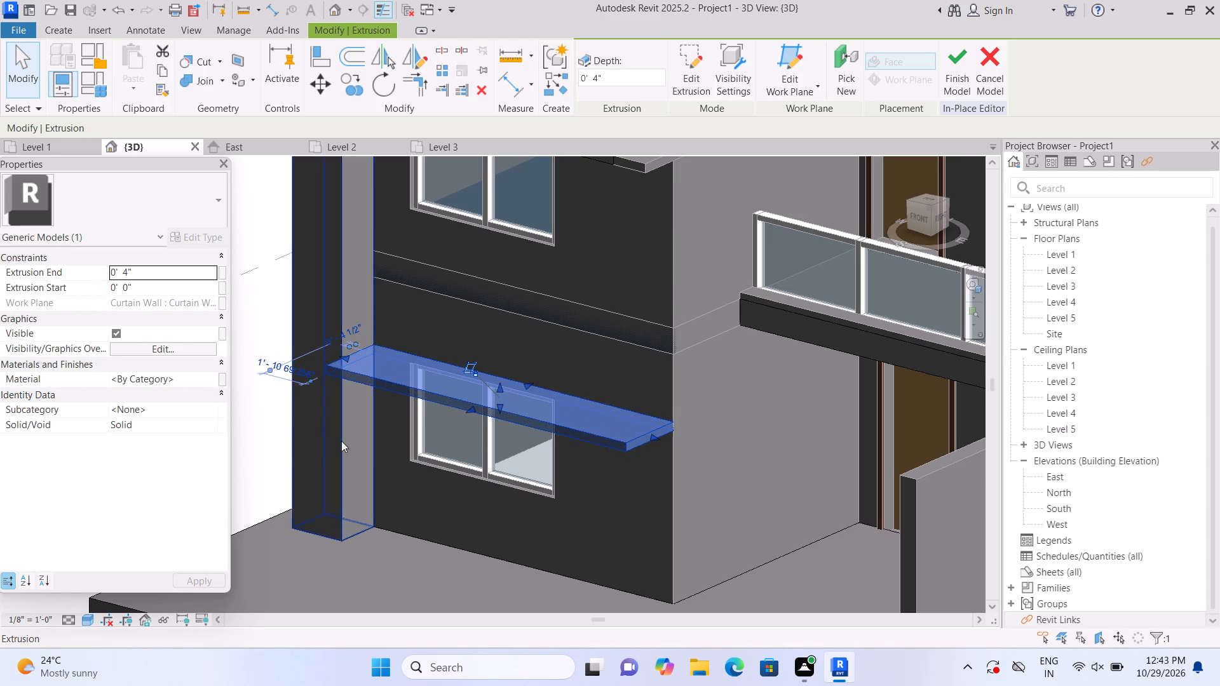
pyautogui.click(273, 452)
# Extrude a 4" high rectangle, about 9' 8" long, from the ground-floor canopy's end face plane along the side wall towards the balcony.
pyautogui.scroll(-3, 273, 452)
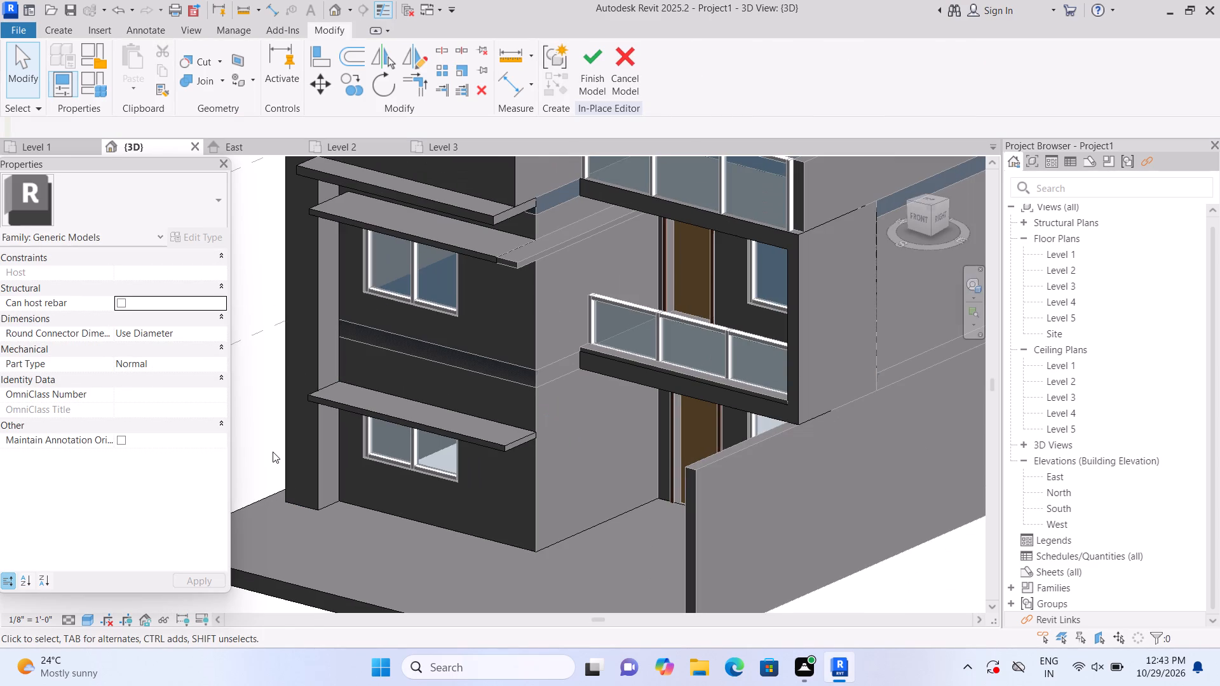
pyautogui.keyDown('shift'); pyautogui.moveTo(566, 526); pyautogui.dragTo(549, 530, button='middle'); pyautogui.keyUp('shift')
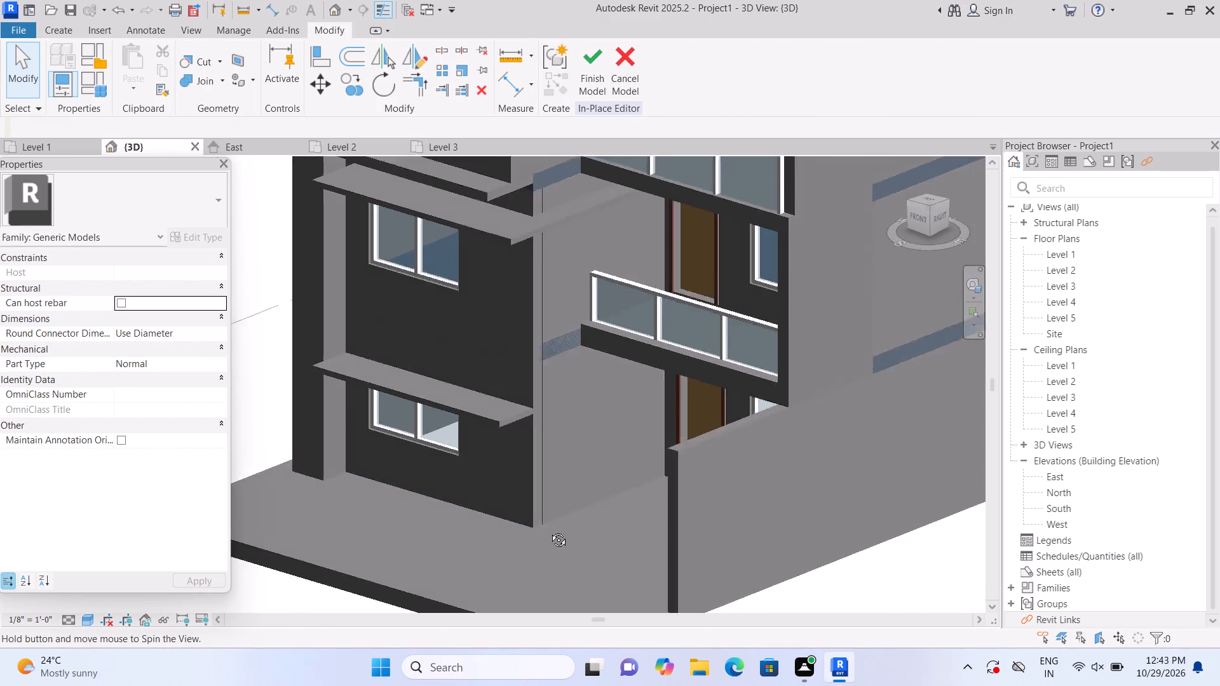
pyautogui.keyDown('shift'); pyautogui.moveTo(549, 530); pyautogui.dragTo(509, 538, button='middle'); pyautogui.keyUp('shift')
pyautogui.moveTo(494, 446); pyautogui.dragTo(507, 629, button='middle')
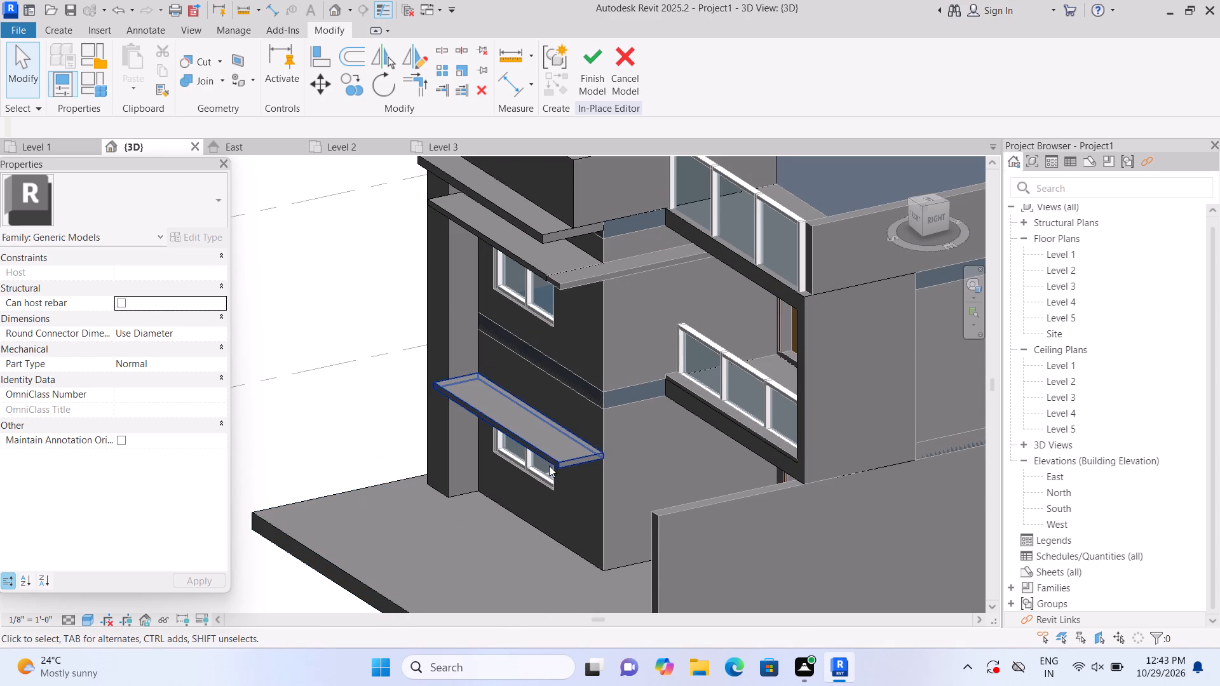
pyautogui.click(552, 458)
pyautogui.press('Escape')
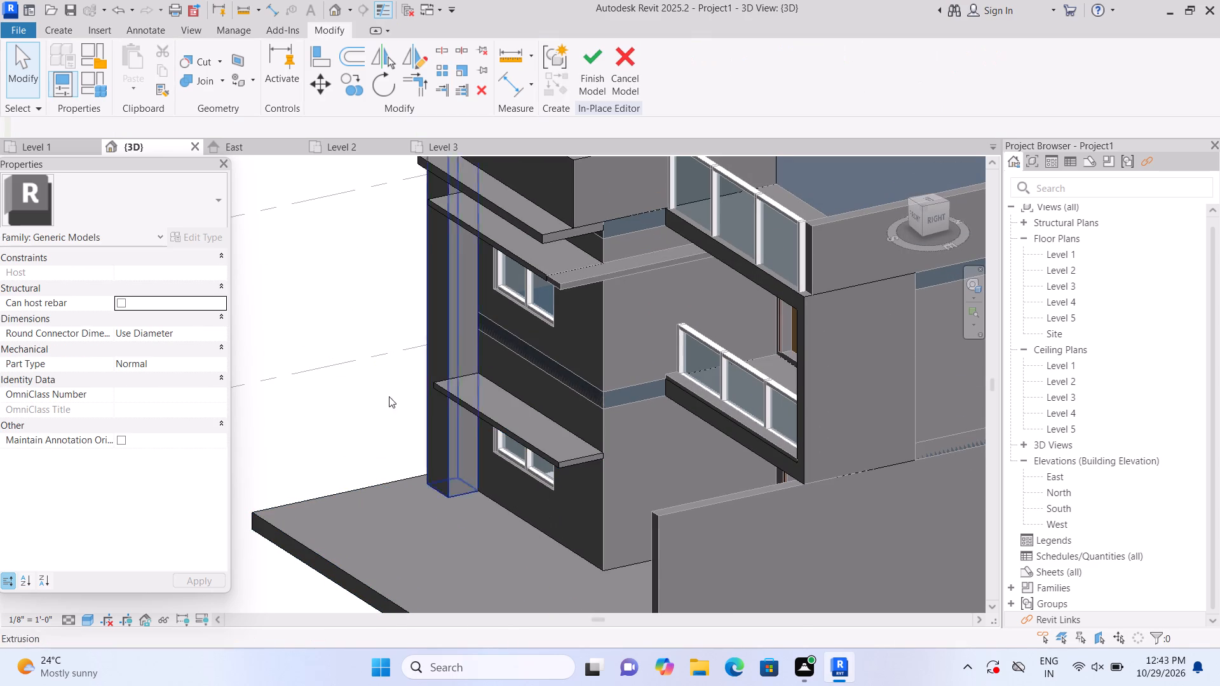
pyautogui.click(55, 29)
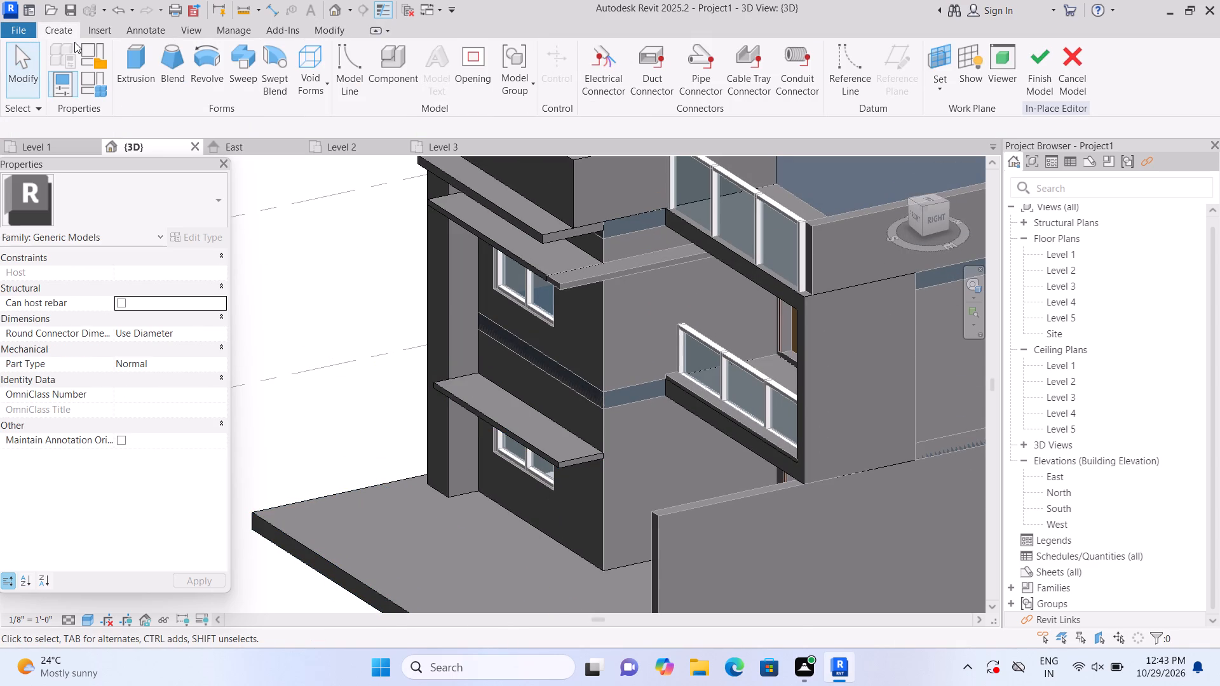
pyautogui.click(137, 63)
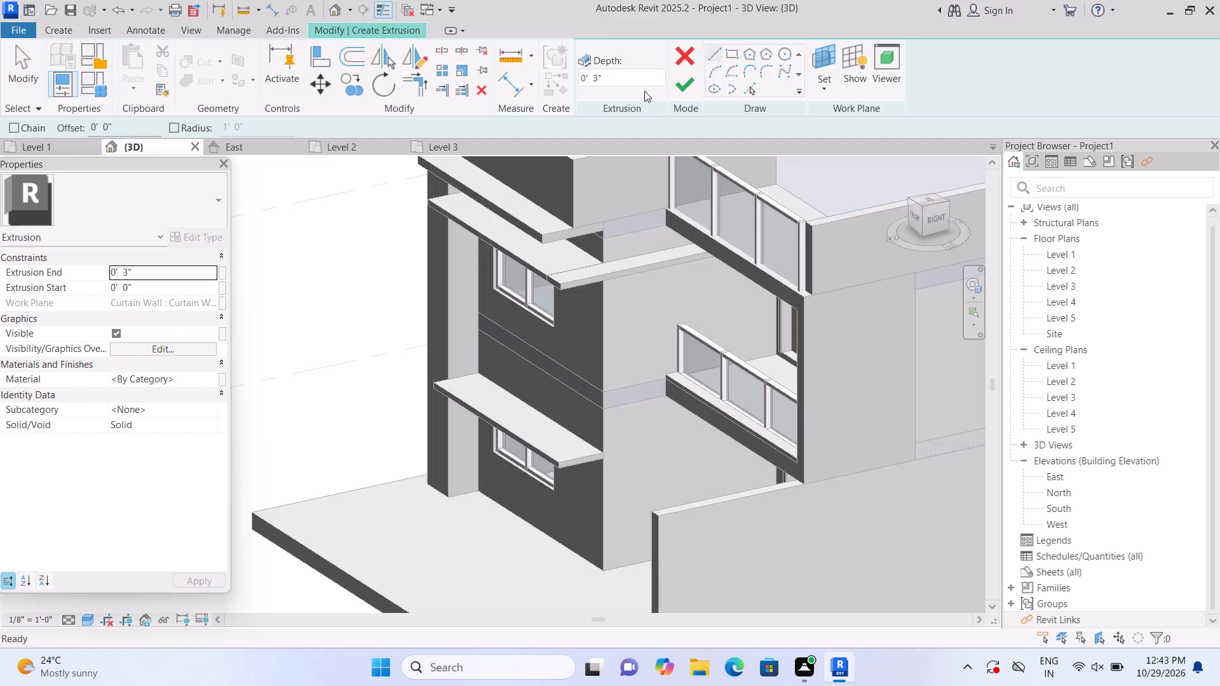
pyautogui.click(823, 94)
pyautogui.click(830, 154)
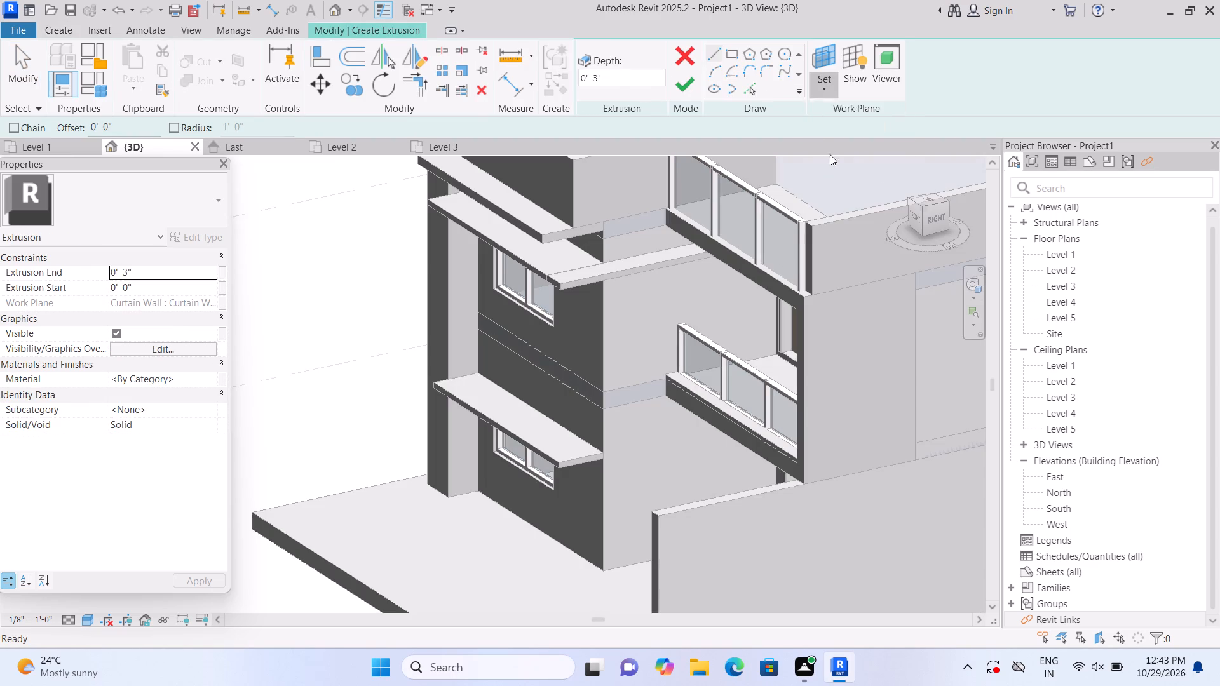
pyautogui.moveTo(618, 490); pyautogui.dragTo(505, 418, button='middle')
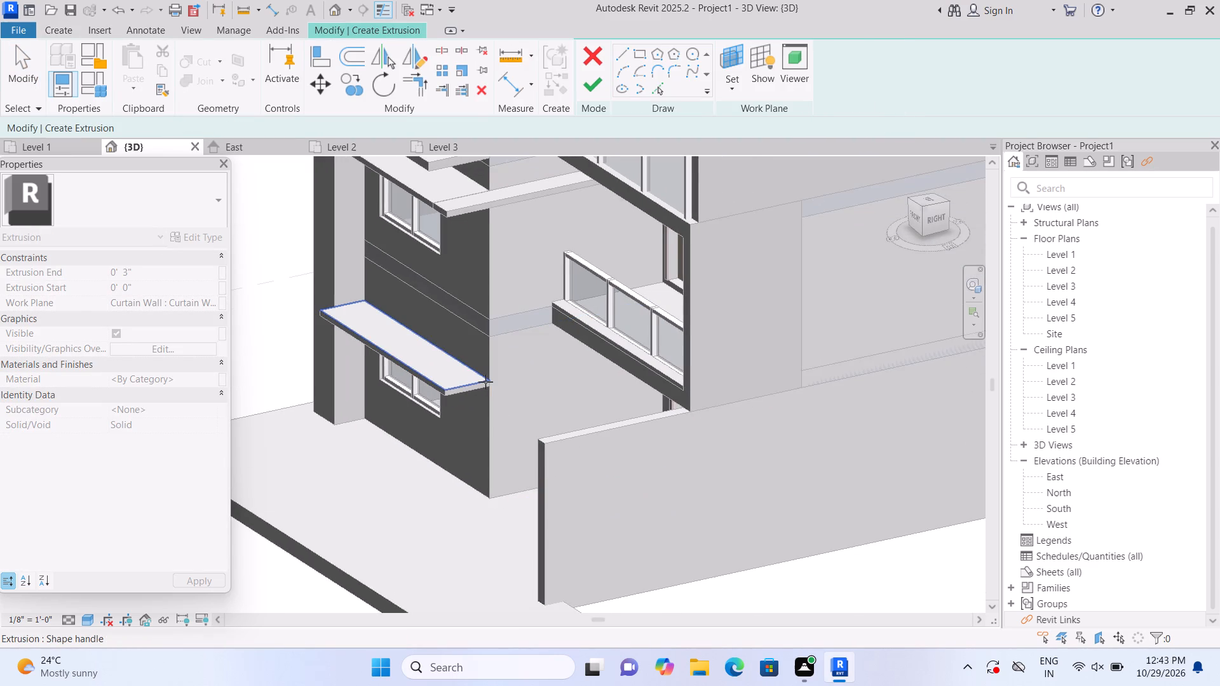
pyautogui.scroll(4, 485, 382)
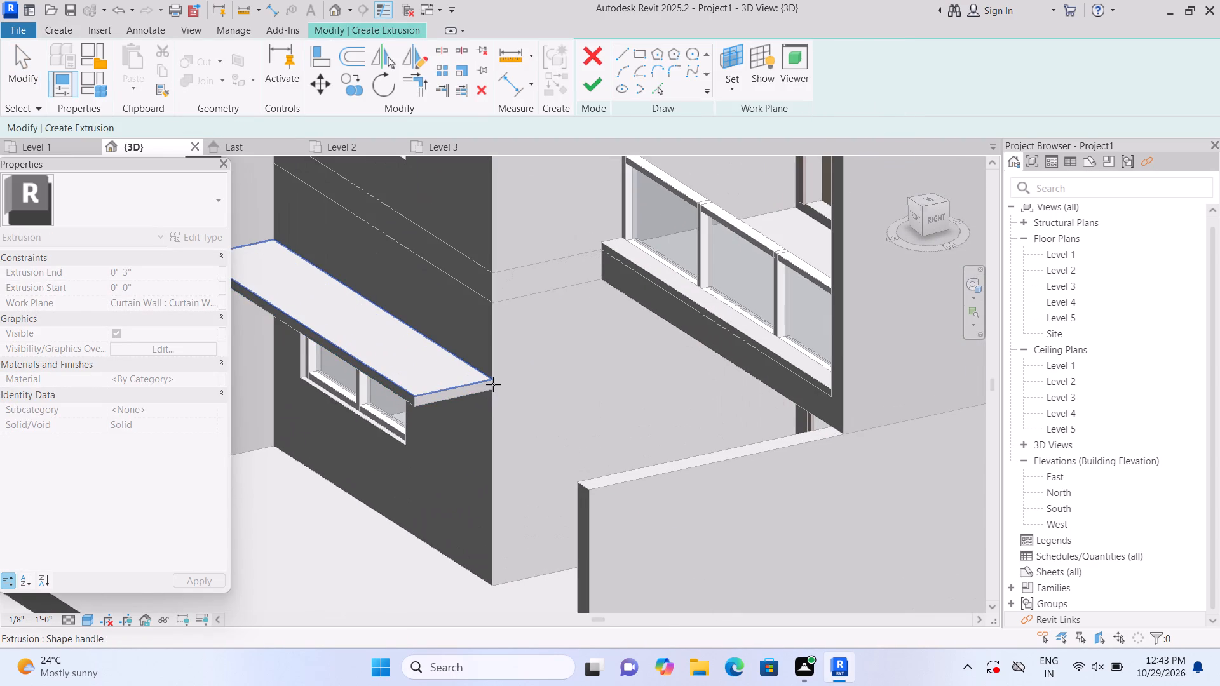
pyautogui.scroll(4, 494, 390)
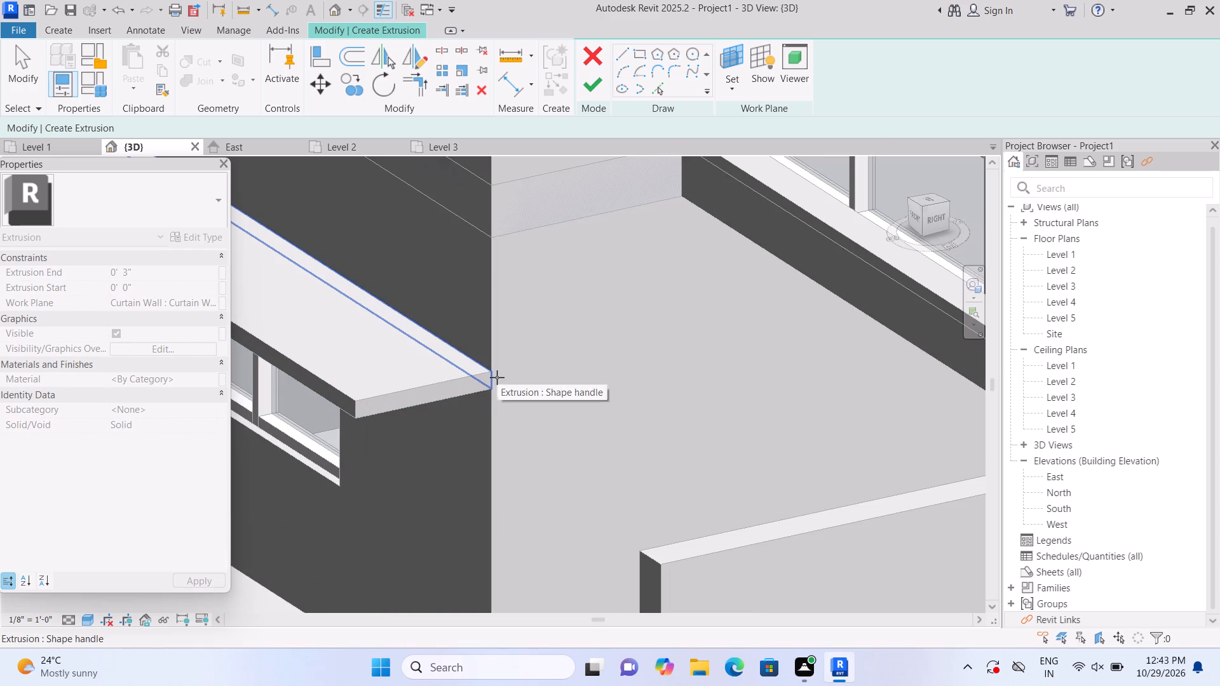
pyautogui.click(464, 386)
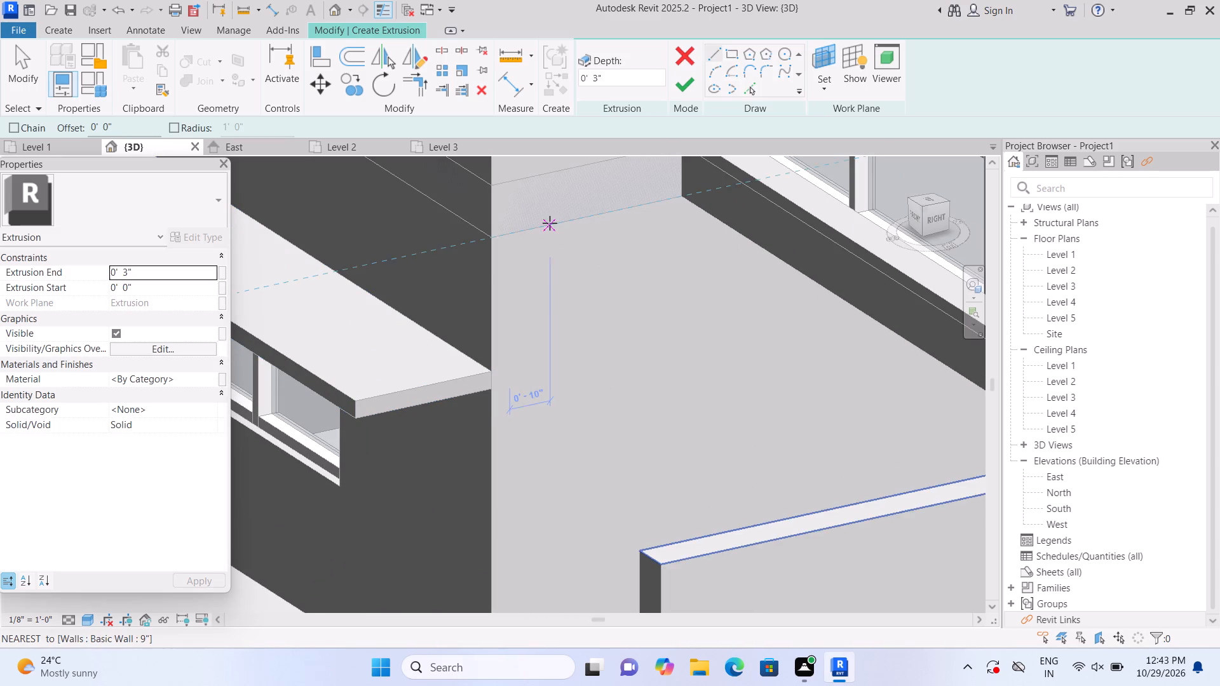
pyautogui.click(731, 51)
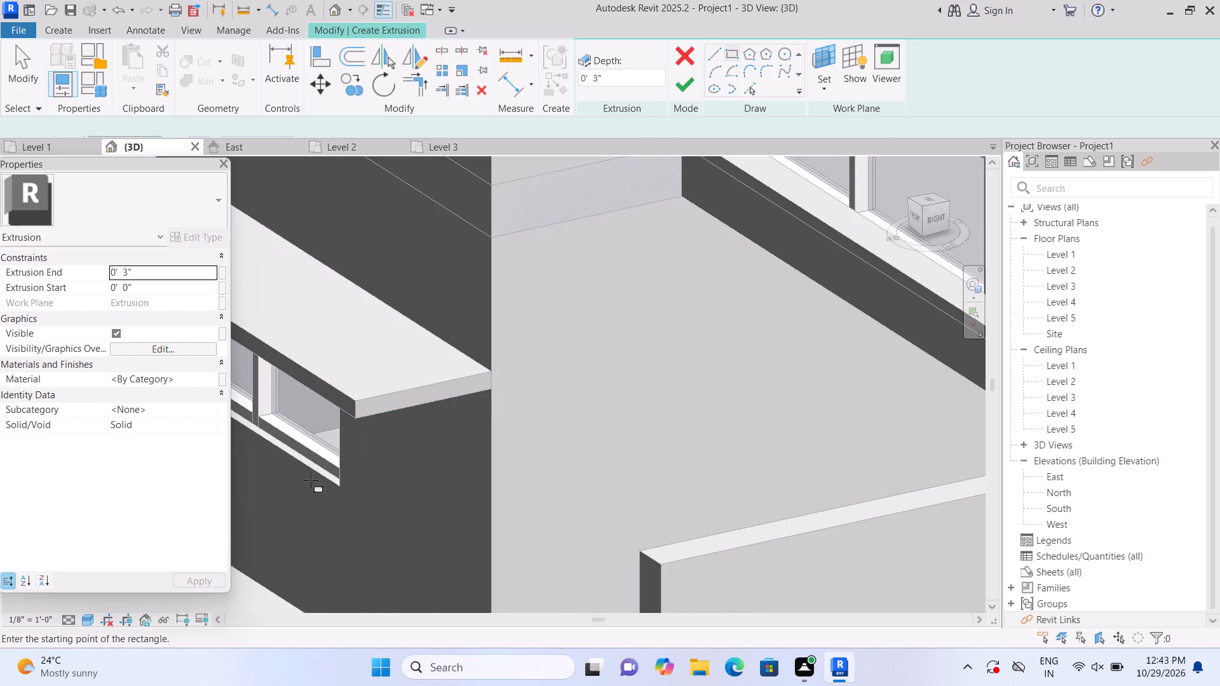
pyautogui.click(356, 398)
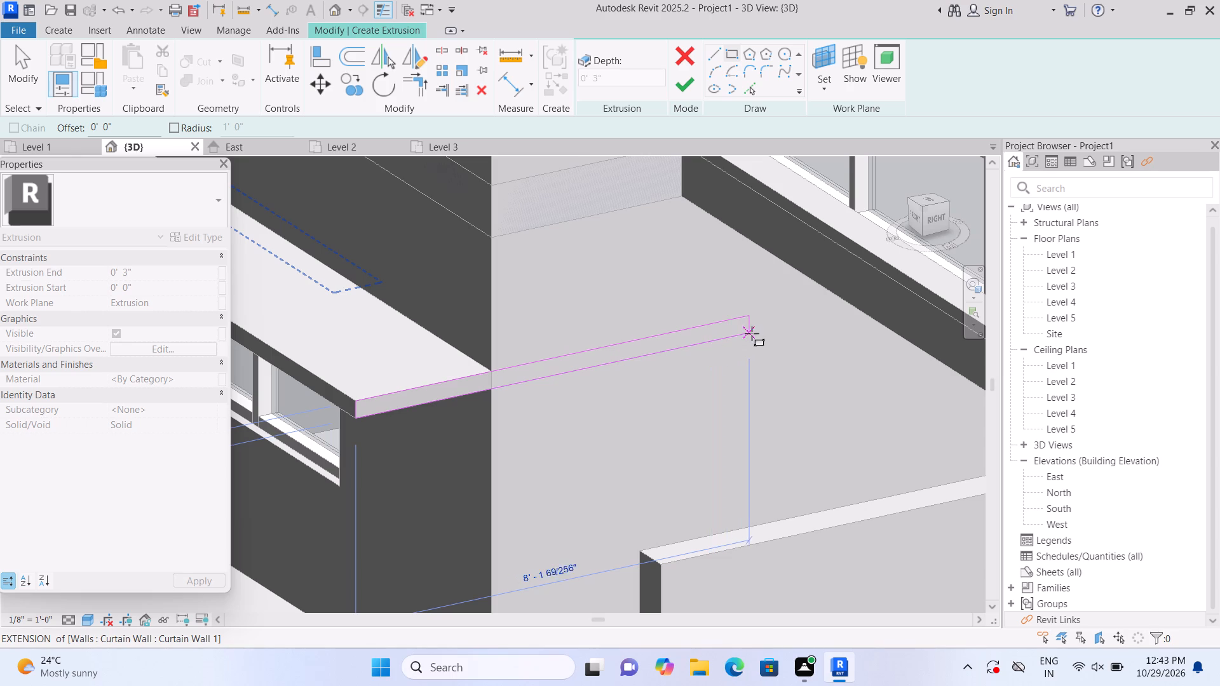
pyautogui.click(827, 322)
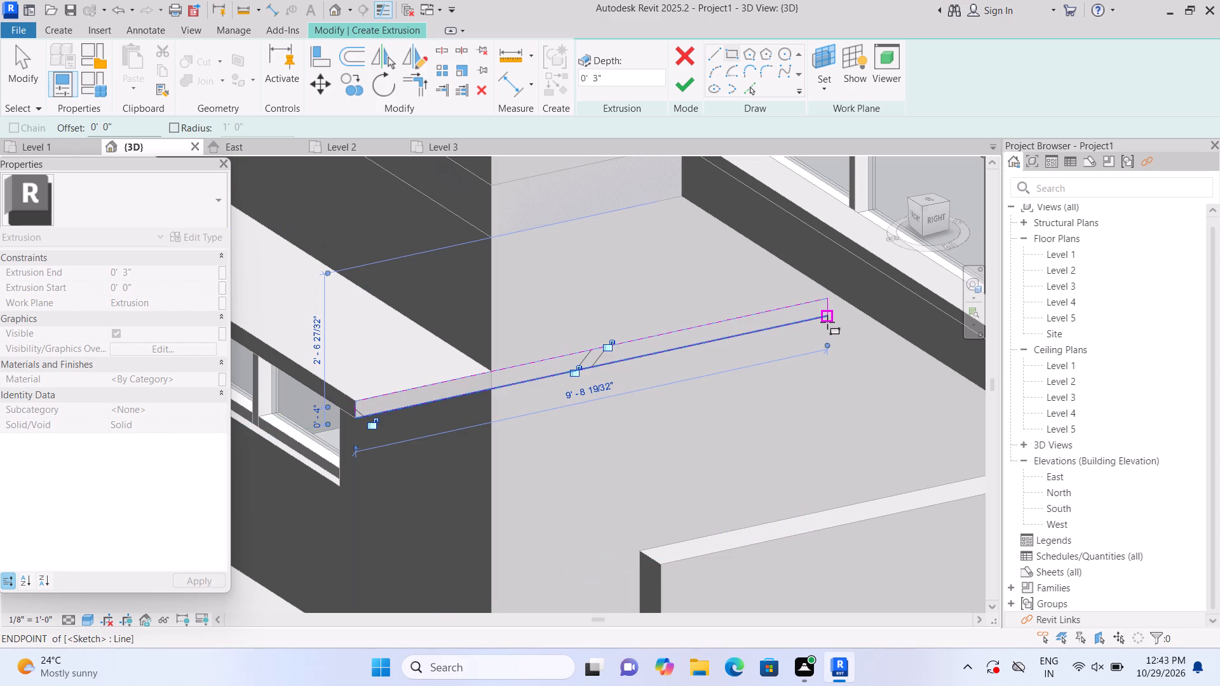
pyautogui.click(686, 91)
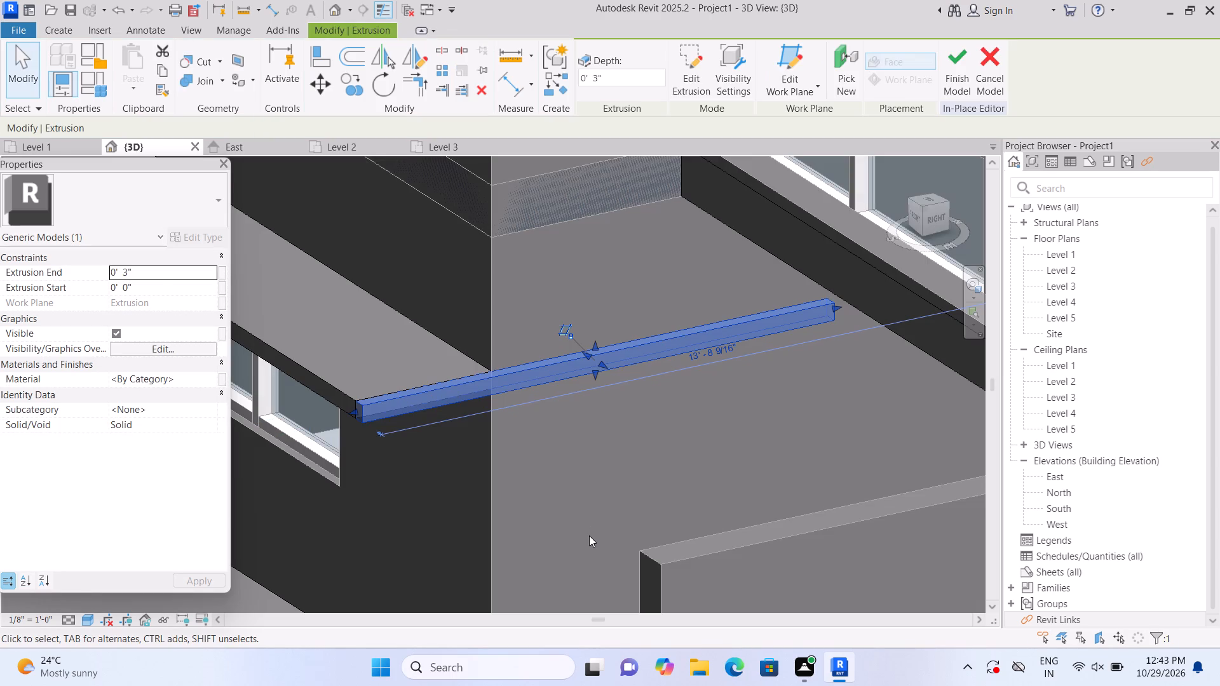
# Stretch the new side canopy strip's far end along the side wall to the wall's far edge below the balcony.
pyautogui.moveTo(594, 538); pyautogui.dragTo(644, 454, button='middle')
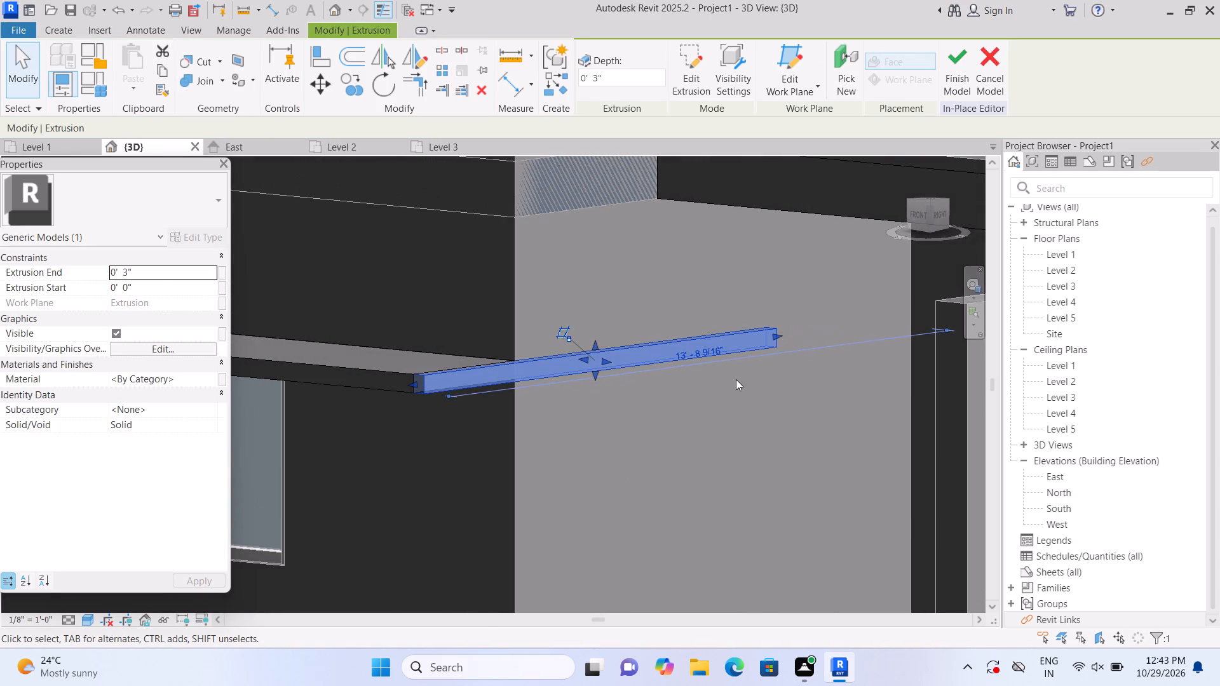
pyautogui.moveTo(780, 335); pyautogui.dragTo(850, 305)
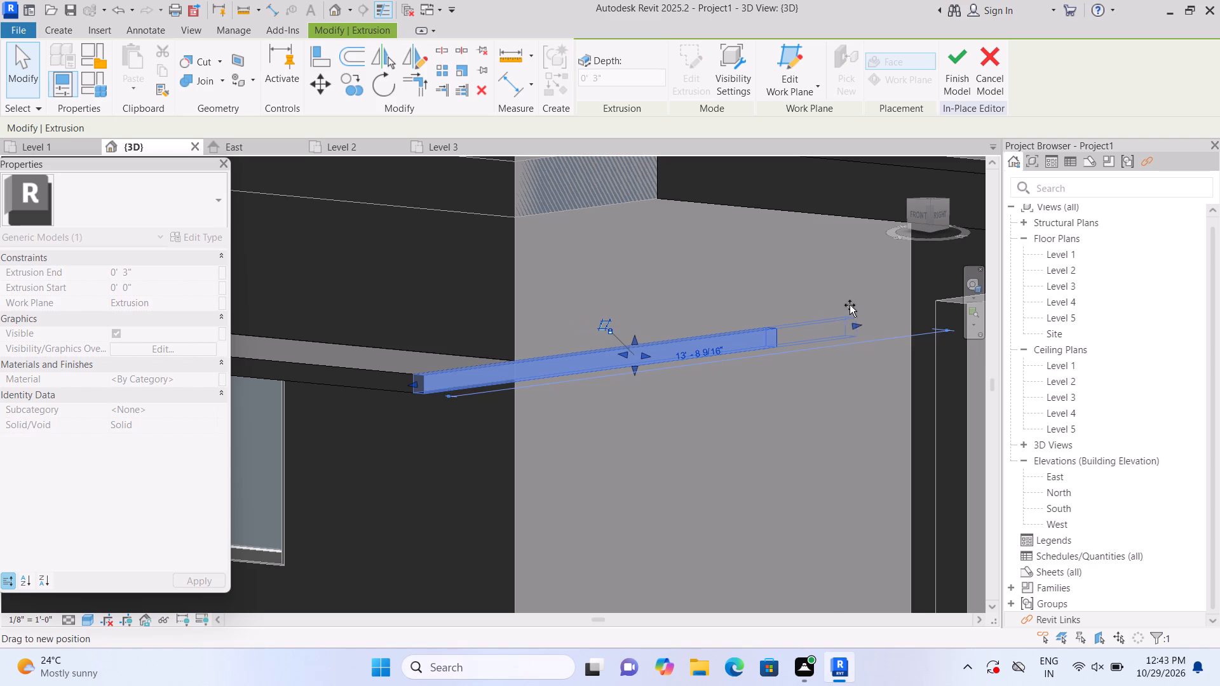
pyautogui.moveTo(850, 305); pyautogui.dragTo(907, 290)
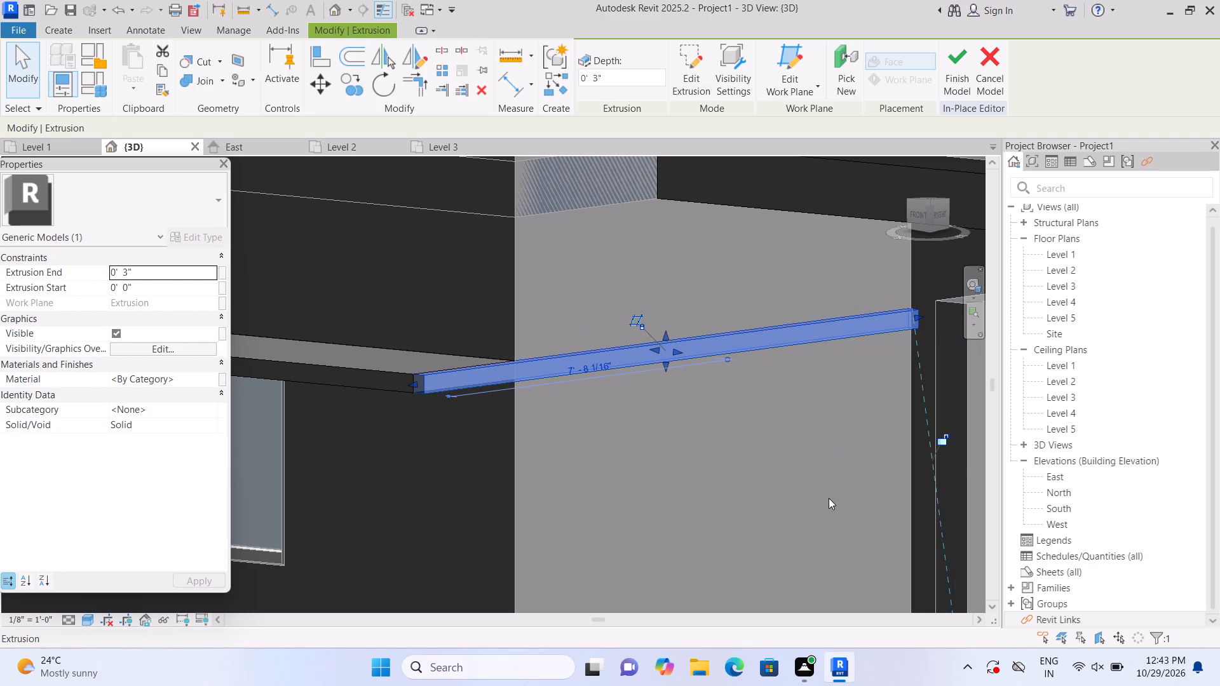
# Stretch the side canopy strip's outer face away from the side wall to a depth of about 1' 6".
pyautogui.keyDown('shift'); pyautogui.moveTo(828, 501); pyautogui.dragTo(764, 609, button='middle'); pyautogui.keyUp('shift')
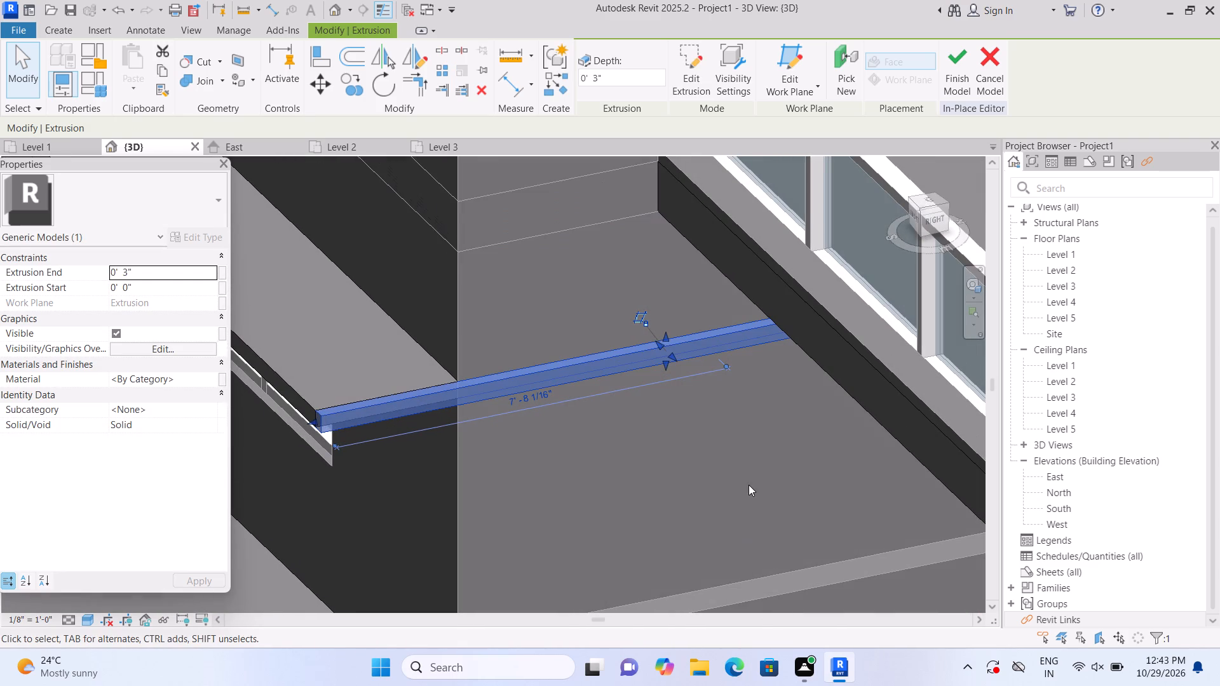
pyautogui.moveTo(672, 353); pyautogui.dragTo(695, 387)
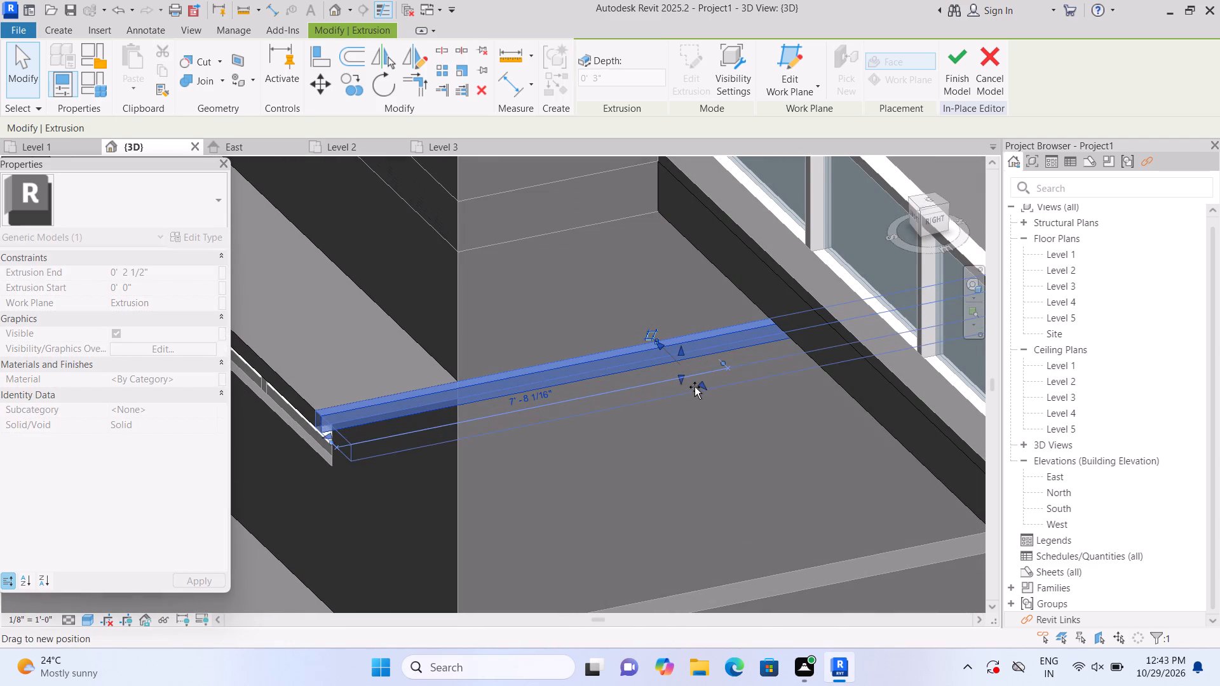
pyautogui.moveTo(695, 387); pyautogui.dragTo(697, 384)
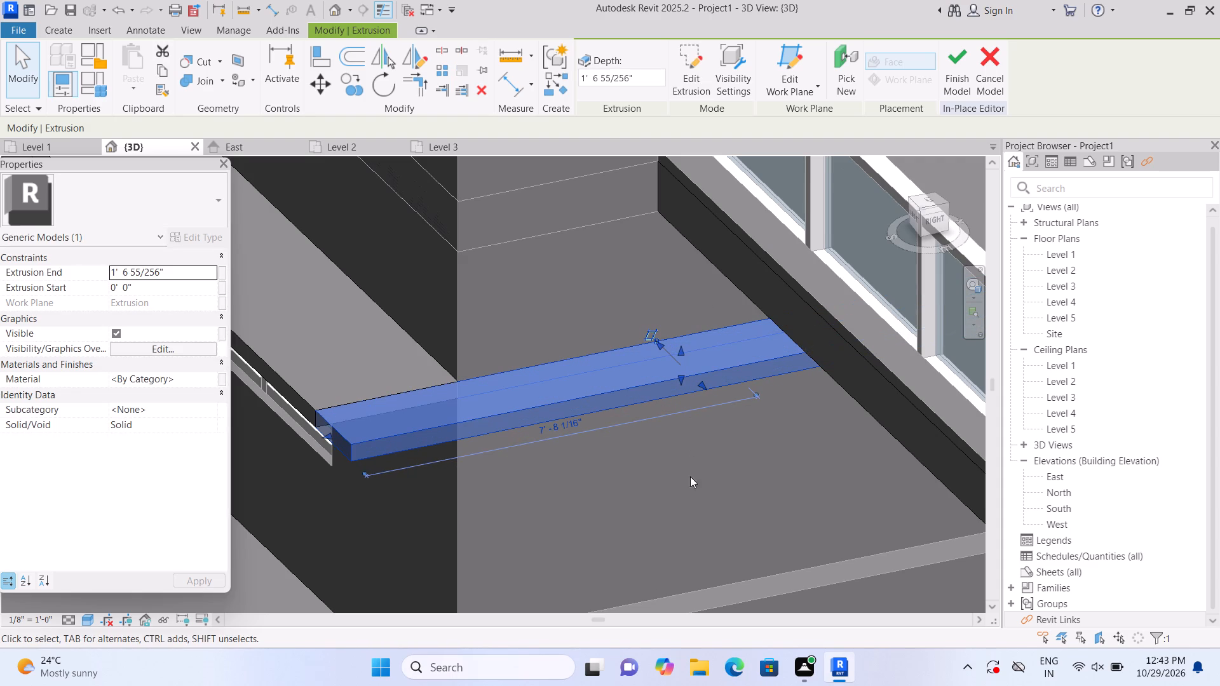
pyautogui.press('Escape')
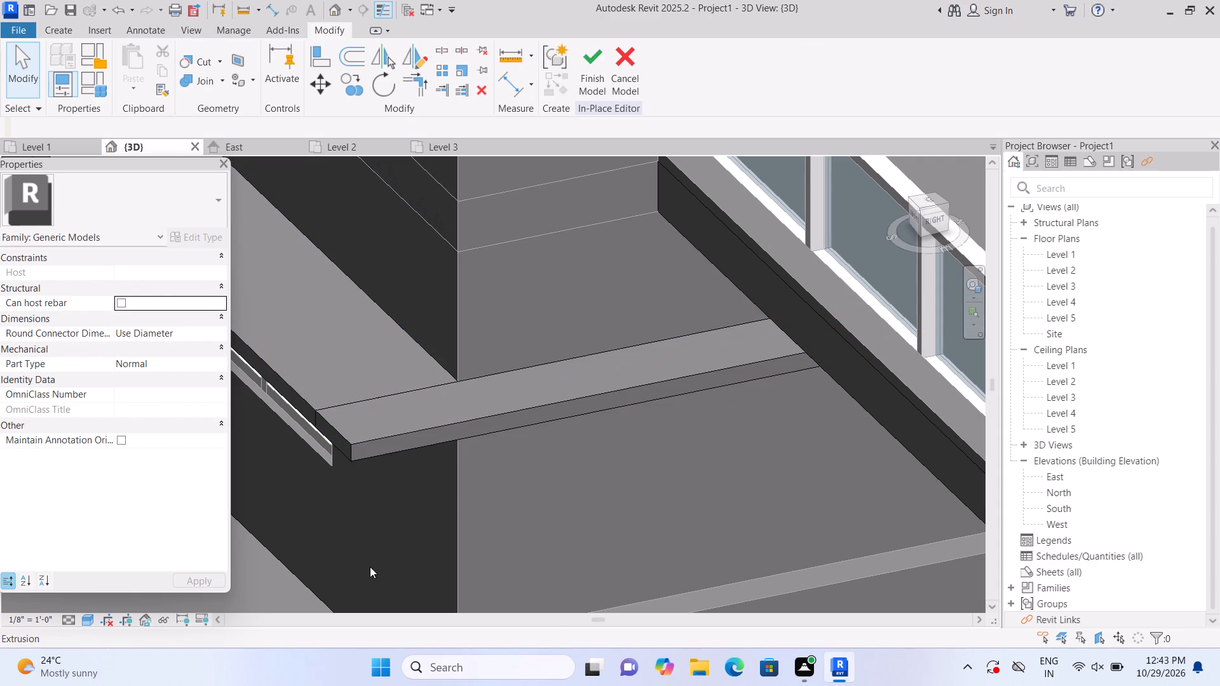
# Join the geometry of the ground-floor window canopy with the new side canopy strip at the corner.
pyautogui.moveTo(372, 567); pyautogui.dragTo(498, 549, button='middle')
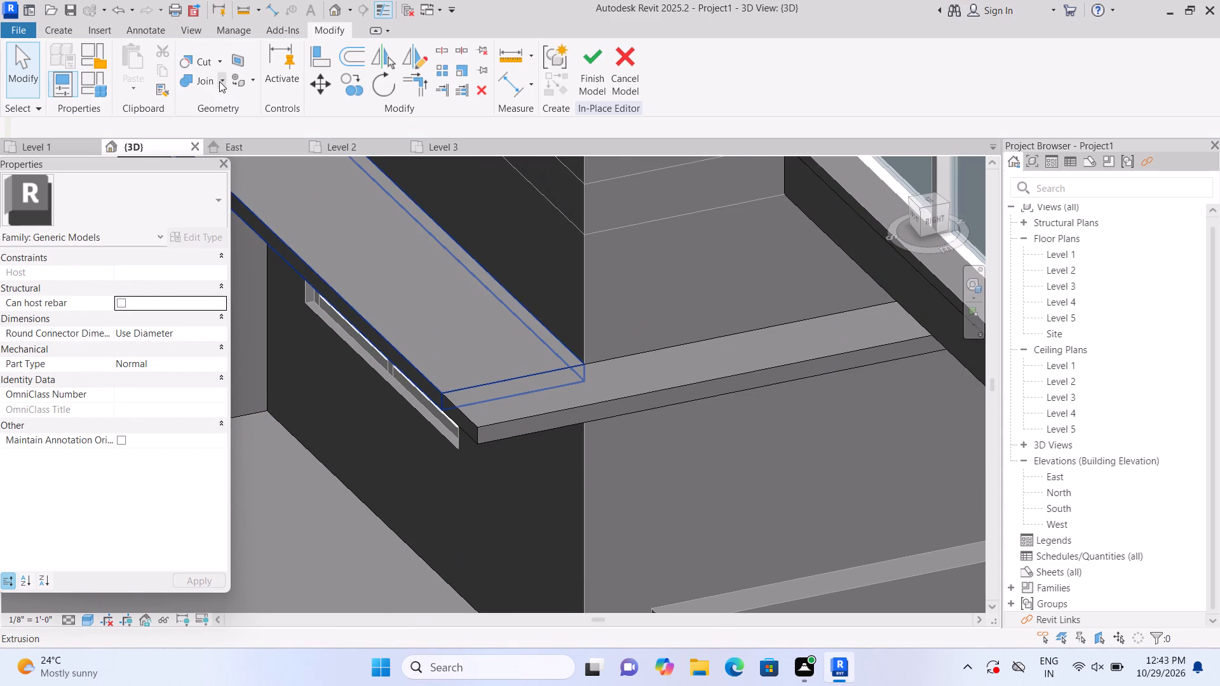
pyautogui.click(219, 81)
pyautogui.click(219, 104)
pyautogui.click(360, 286)
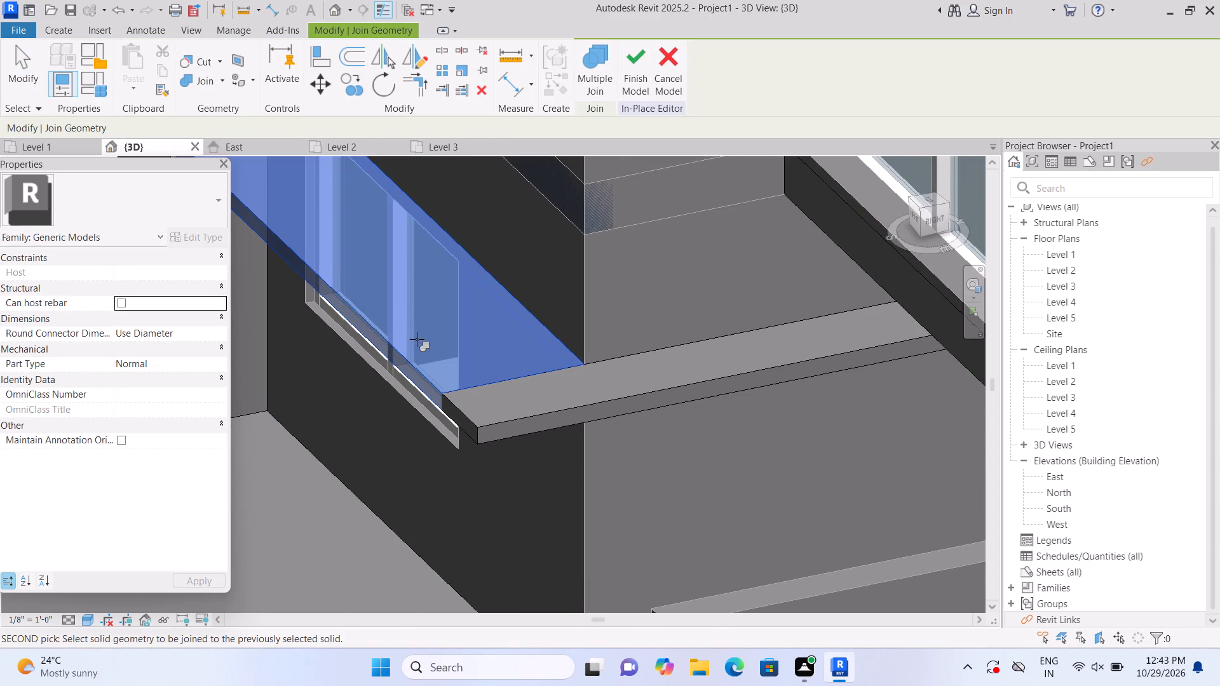
pyautogui.click(512, 390)
pyautogui.press('Escape')
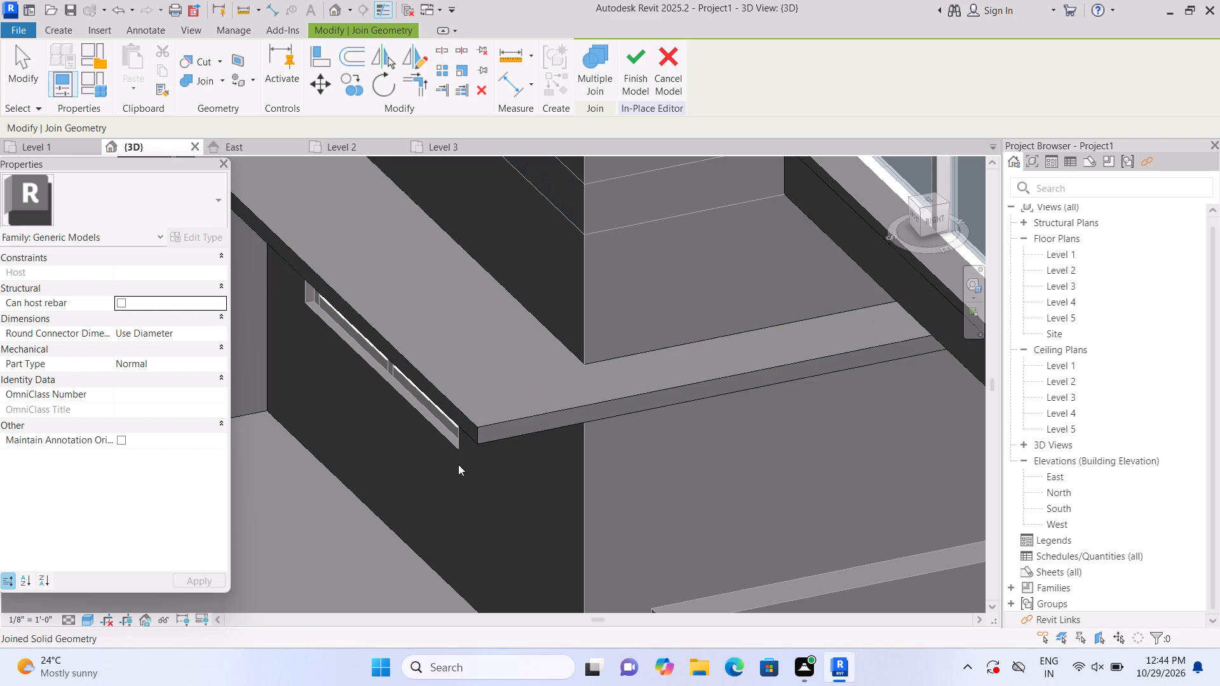
# Examine the corner where the window canopy meets the side canopy on the ground floor and on the floor above.
pyautogui.scroll(-8, 458, 464)
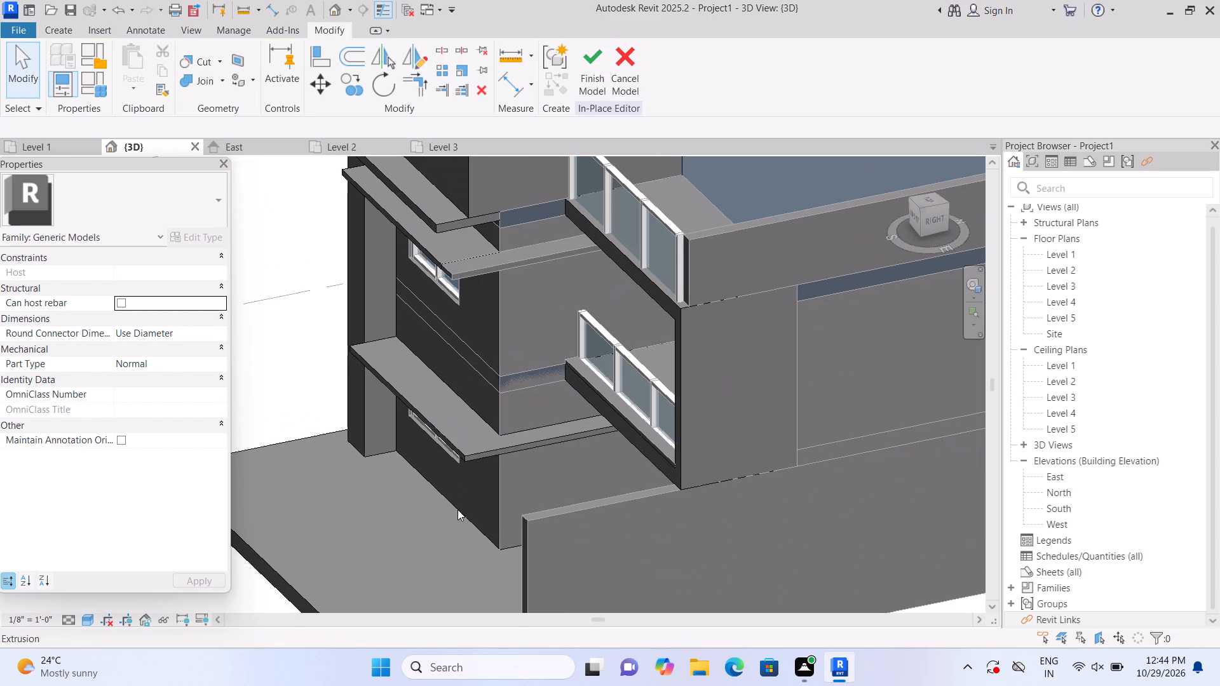
pyautogui.scroll(10, 455, 207)
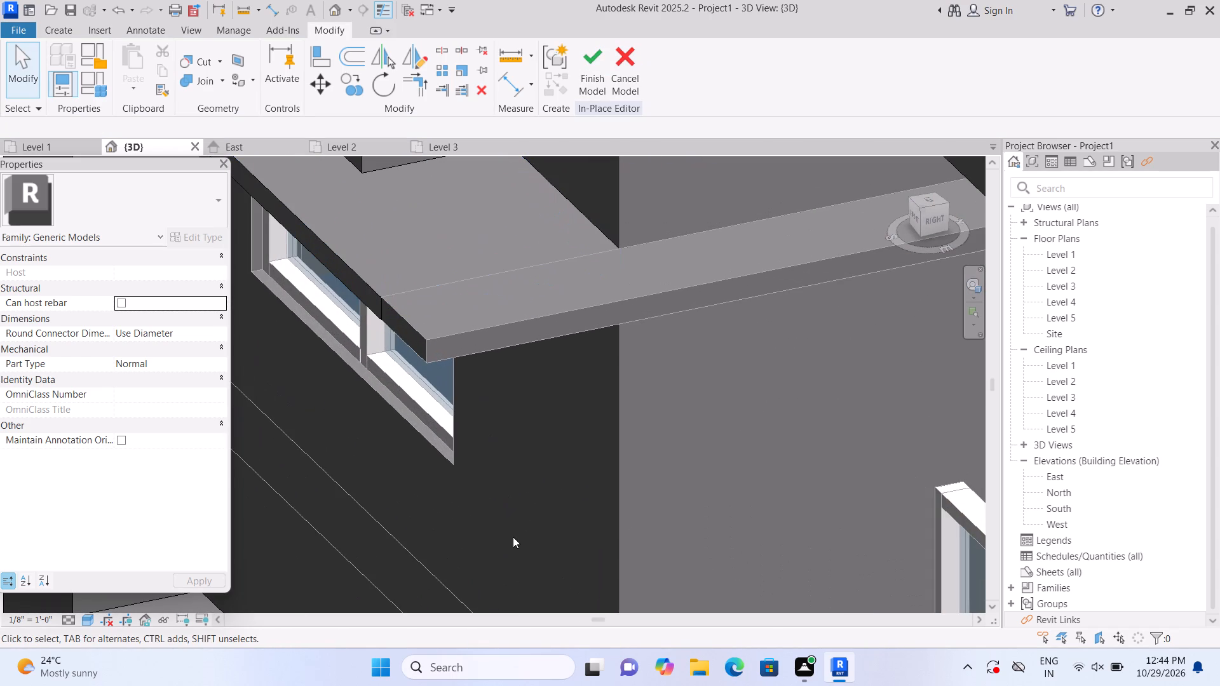
pyautogui.scroll(-5, 515, 560)
pyautogui.moveTo(515, 563); pyautogui.dragTo(518, 204, button='middle')
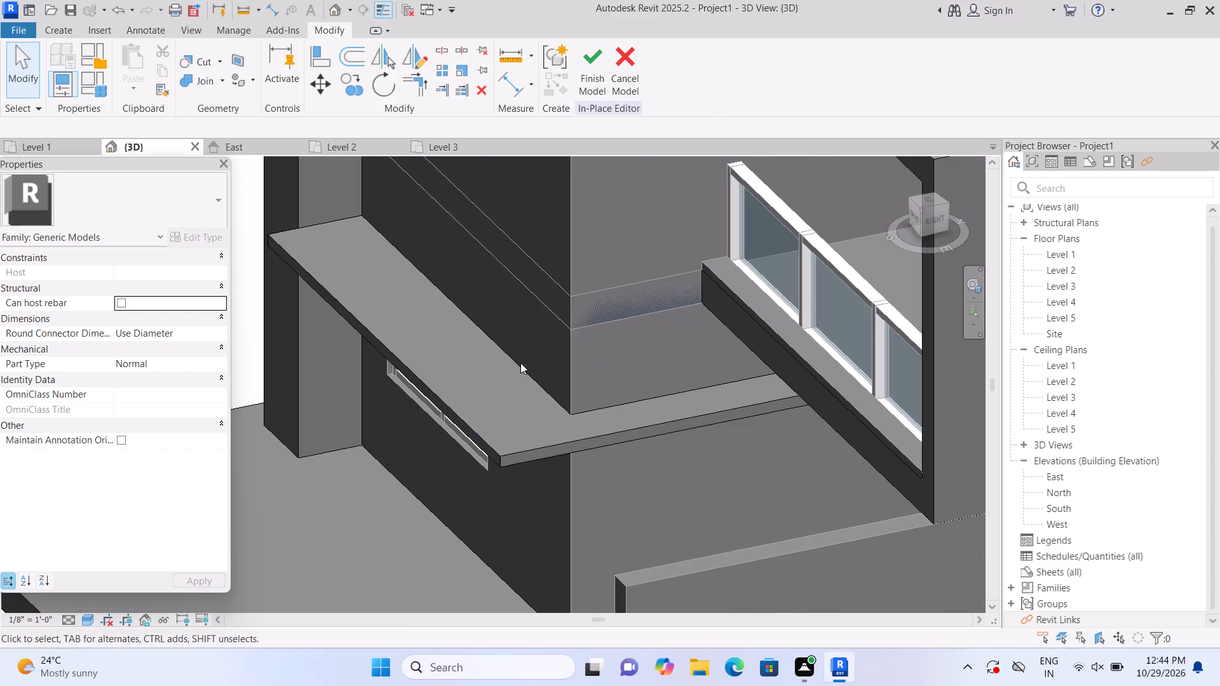
pyautogui.scroll(3, 522, 474)
pyautogui.moveTo(477, 79); pyautogui.dragTo(496, 334, button='middle')
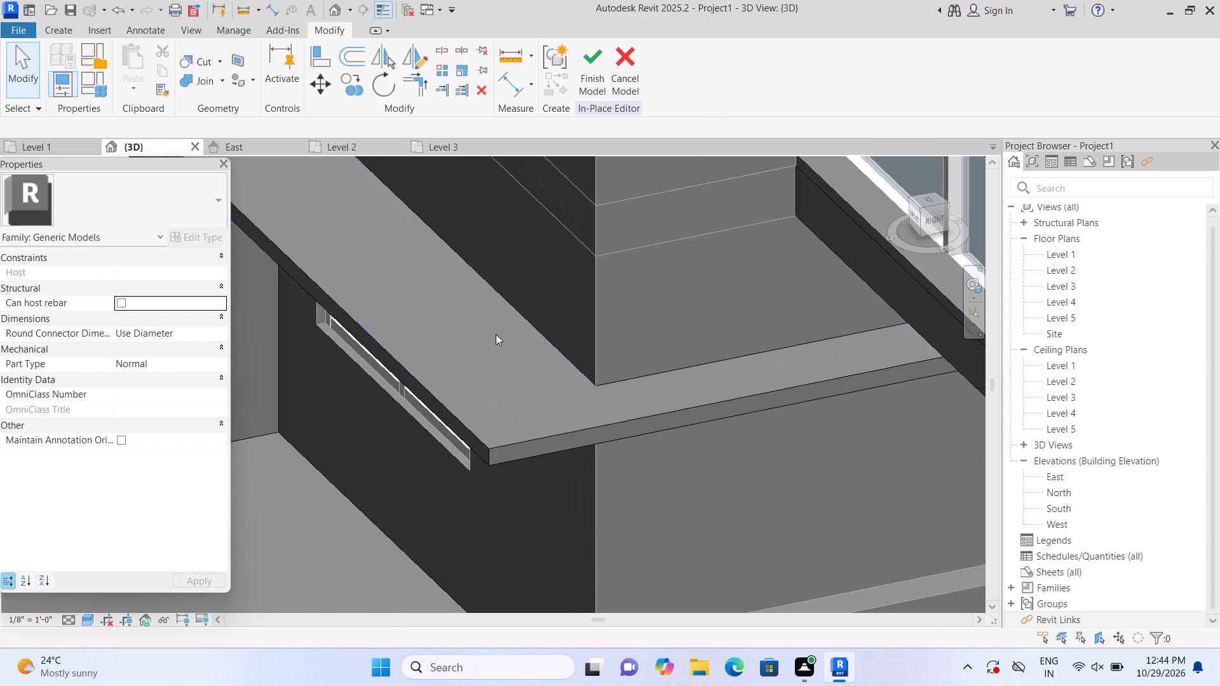
pyautogui.moveTo(496, 334); pyautogui.dragTo(498, 416, button='middle')
pyautogui.scroll(-6, 499, 363)
pyautogui.moveTo(510, 288); pyautogui.dragTo(513, 498, button='middle')
pyautogui.scroll(3, 514, 408)
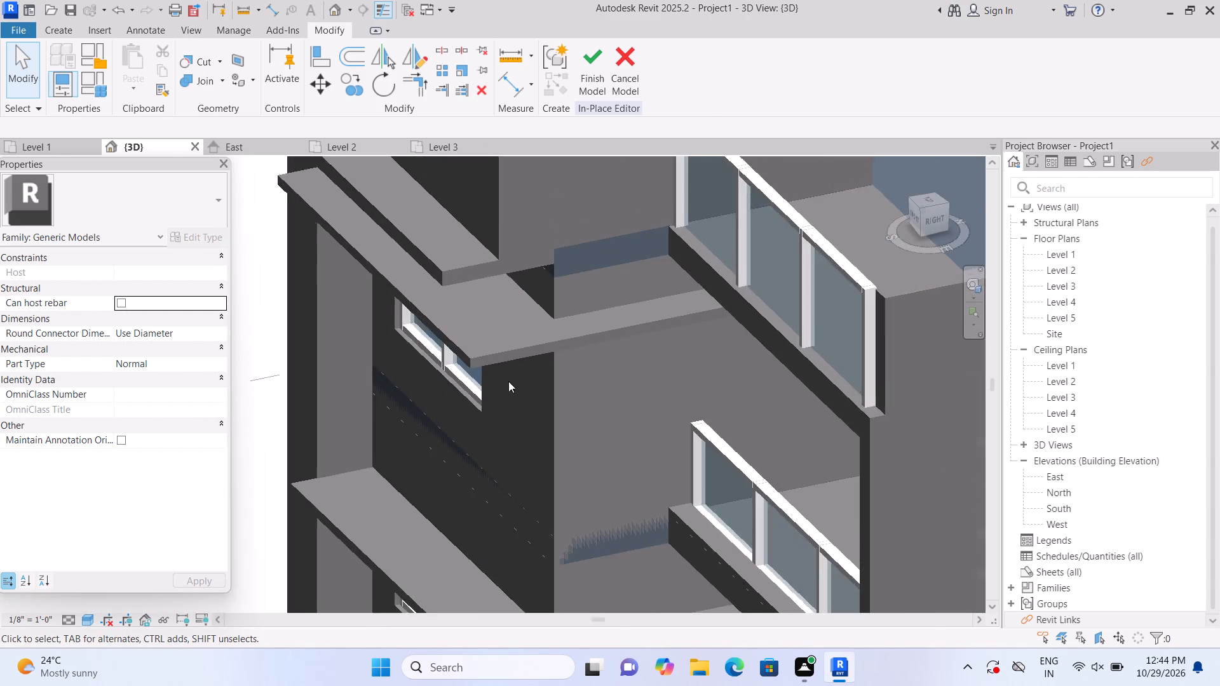
pyautogui.scroll(4, 508, 381)
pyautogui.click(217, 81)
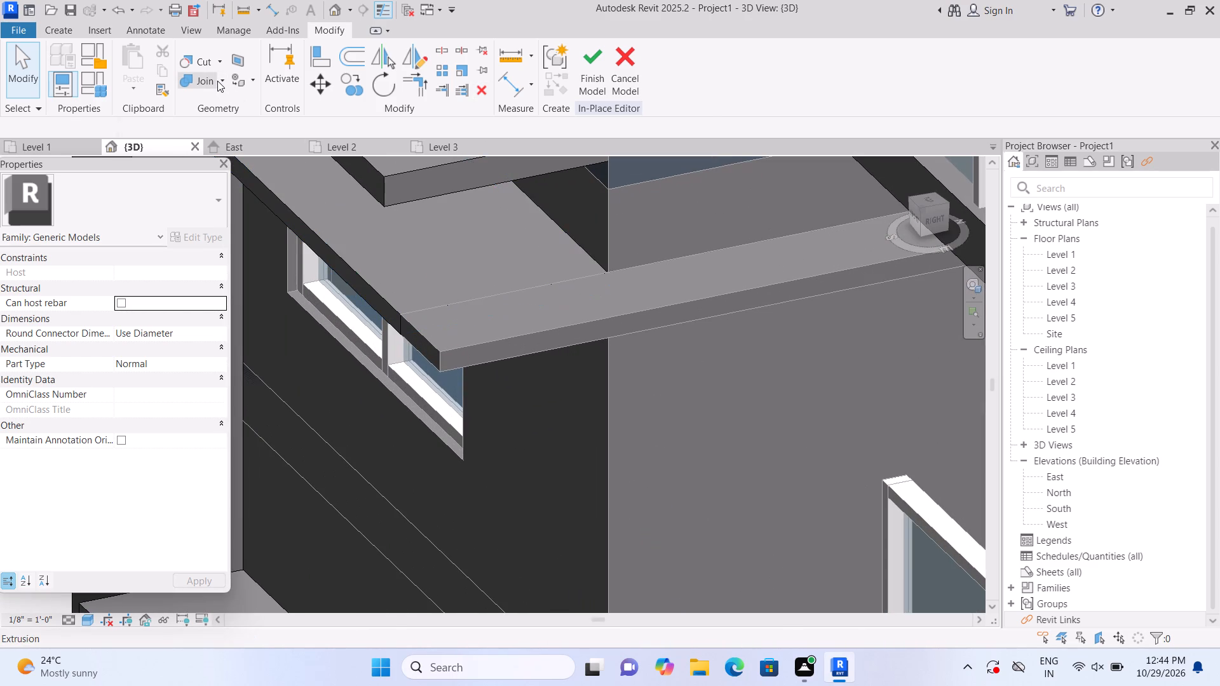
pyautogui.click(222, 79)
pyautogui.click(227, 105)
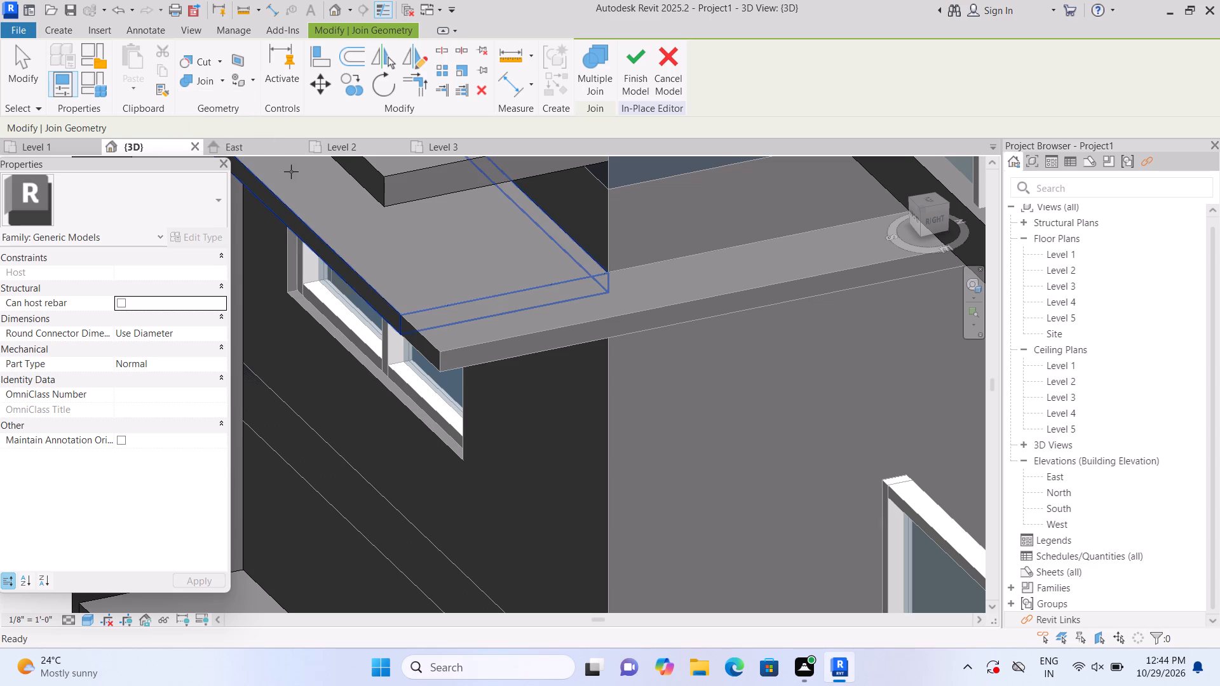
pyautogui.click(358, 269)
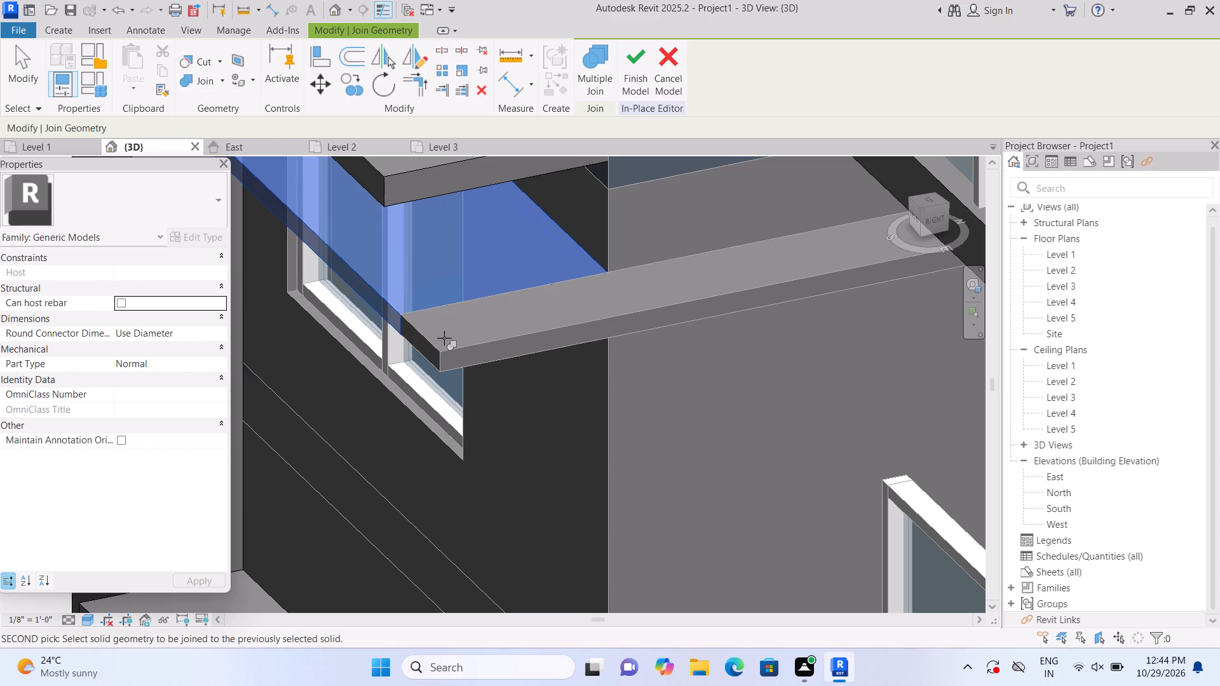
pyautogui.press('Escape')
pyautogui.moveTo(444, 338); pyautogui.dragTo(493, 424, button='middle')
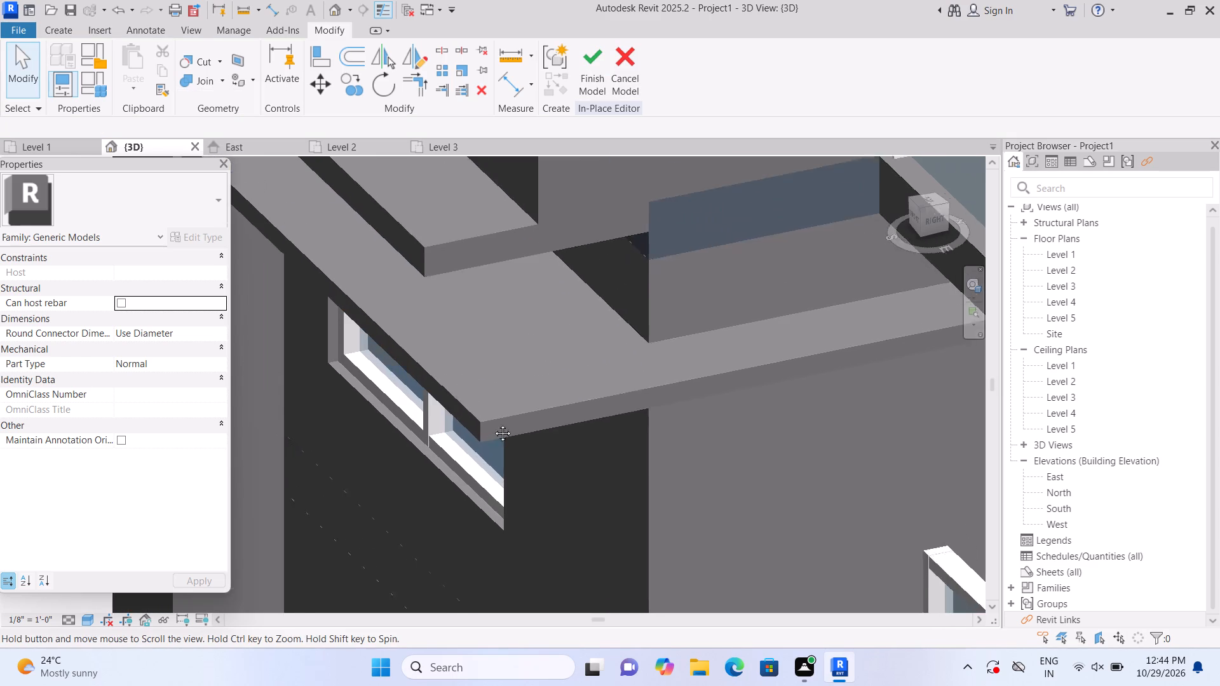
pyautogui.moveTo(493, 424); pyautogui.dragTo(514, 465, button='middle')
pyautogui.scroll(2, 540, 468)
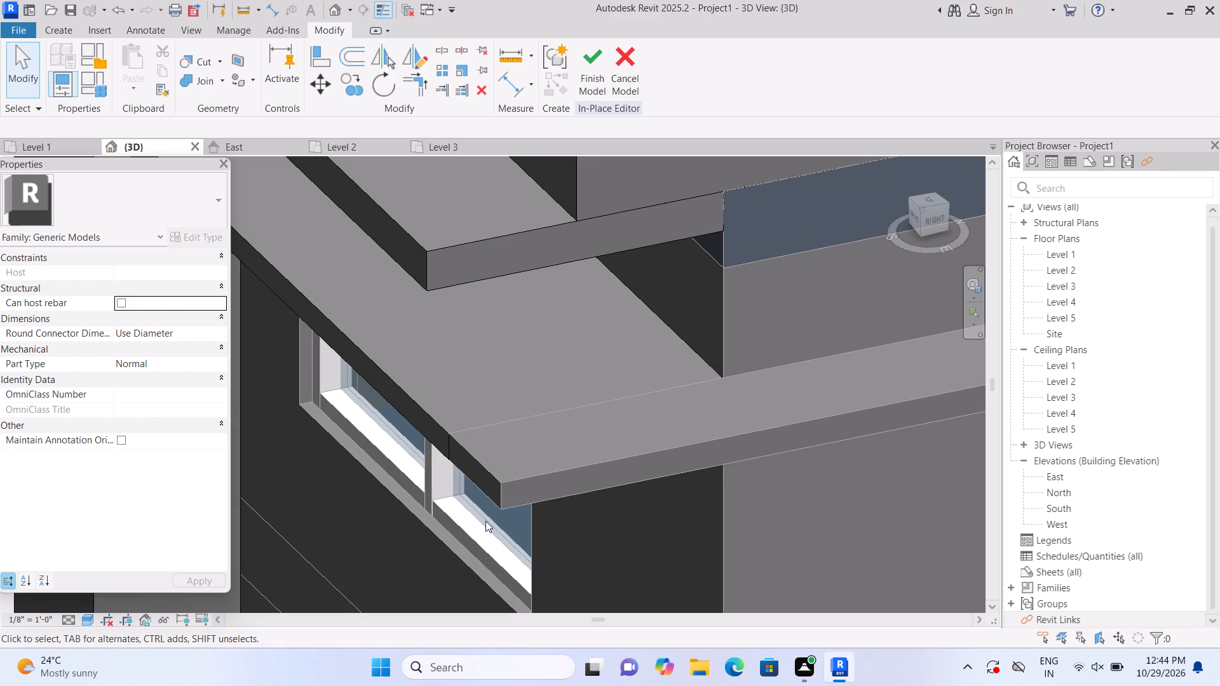
# Examine the front of the ground-floor window canopy and its corner seam with the side canopy strip.
pyautogui.keyDown('shift'); pyautogui.moveTo(407, 549); pyautogui.dragTo(604, 599, button='middle'); pyautogui.keyUp('shift')
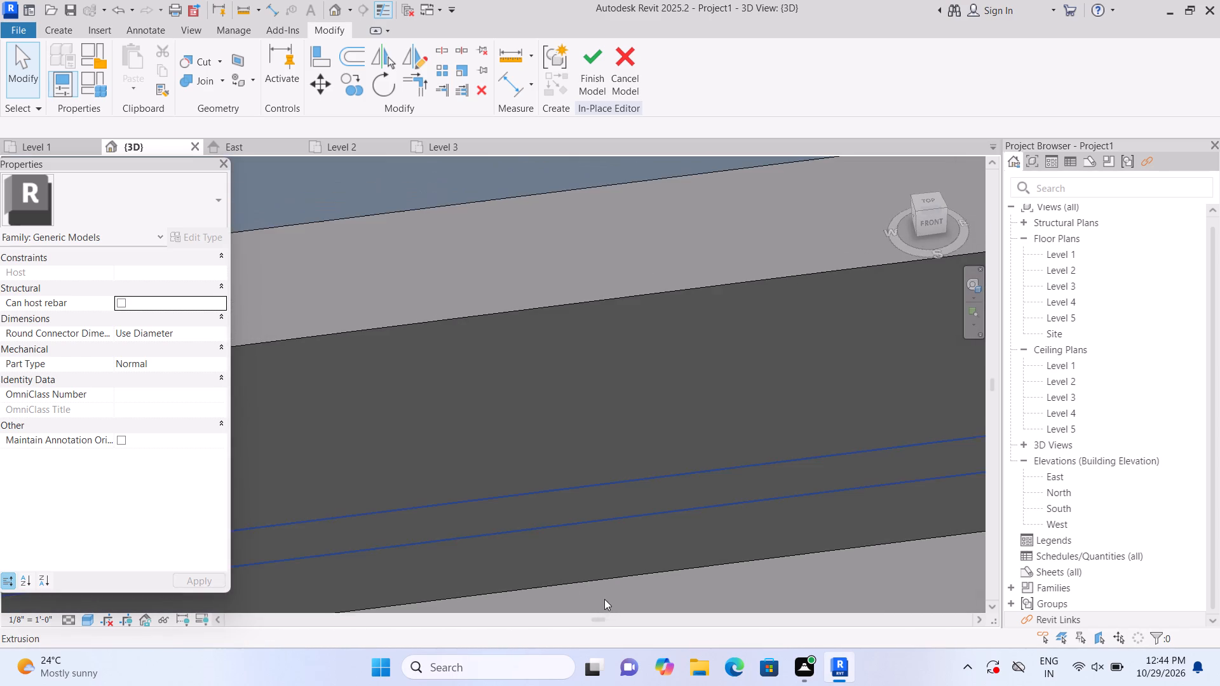
pyautogui.moveTo(576, 561); pyautogui.dragTo(393, 302, button='middle')
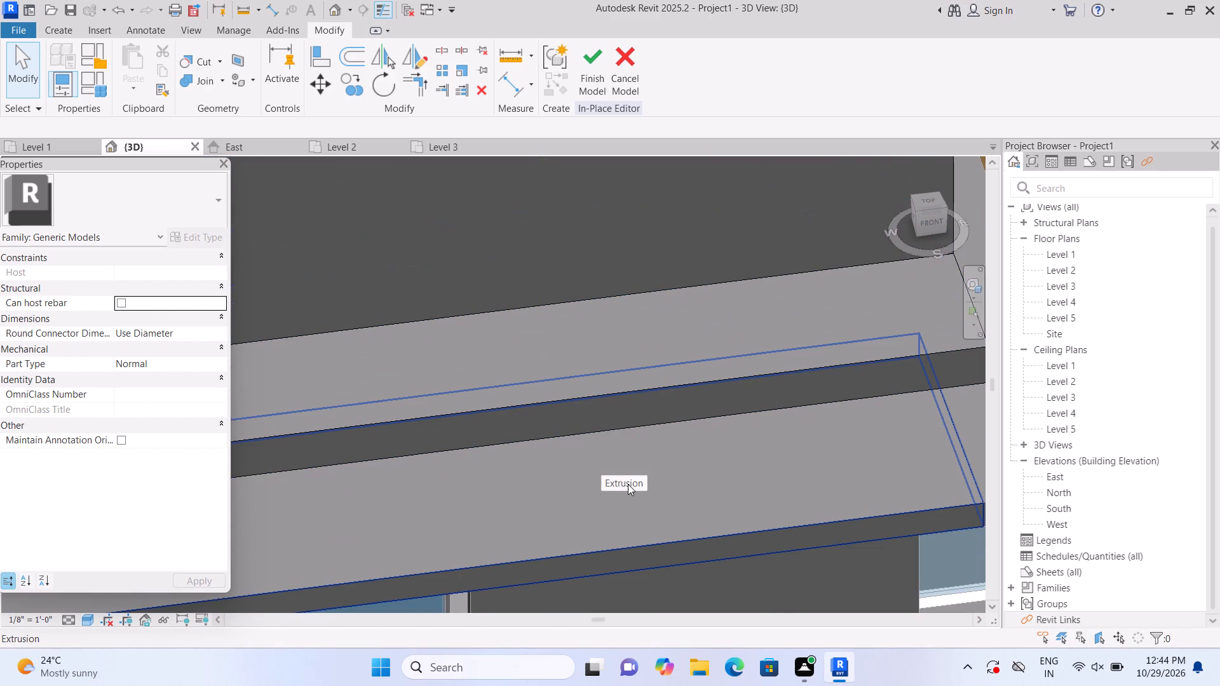
pyautogui.keyDown('shift'); pyautogui.moveTo(628, 484); pyautogui.dragTo(539, 422, button='middle'); pyautogui.keyUp('shift')
pyautogui.keyDown('shift'); pyautogui.moveTo(539, 422); pyautogui.dragTo(620, 457, button='middle'); pyautogui.keyUp('shift')
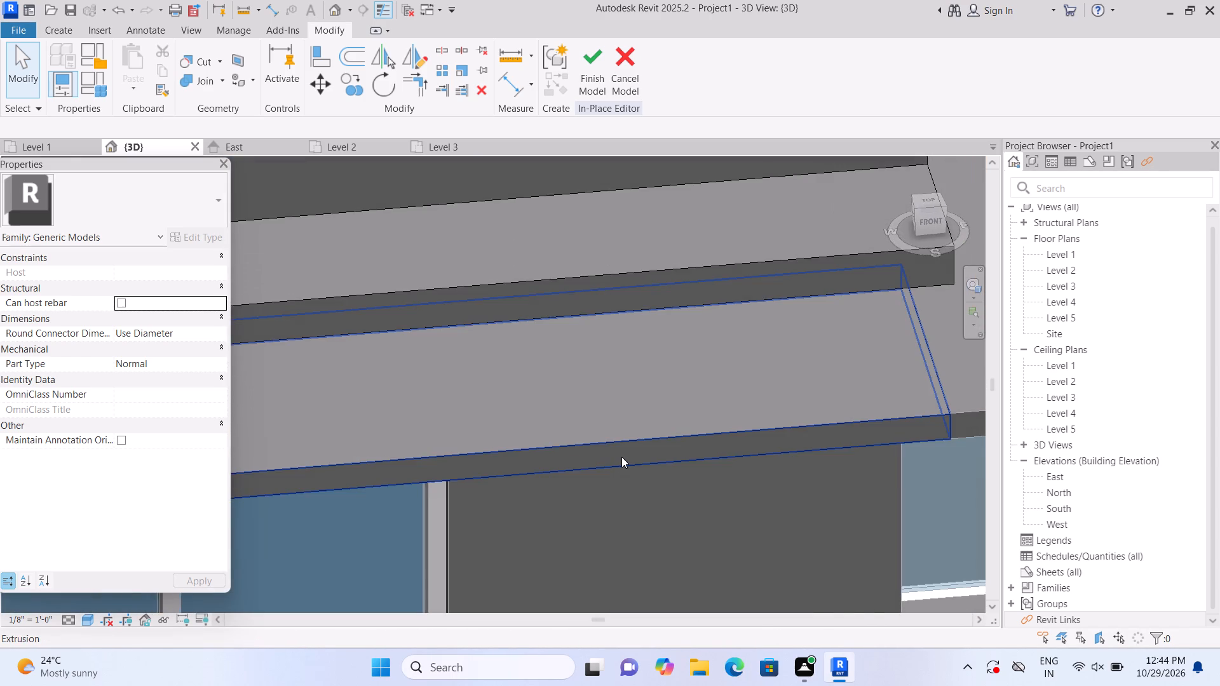
pyautogui.moveTo(621, 457); pyautogui.dragTo(541, 310, button='middle')
pyautogui.keyDown('shift'); pyautogui.moveTo(597, 459); pyautogui.dragTo(586, 405, button='middle'); pyautogui.keyUp('shift')
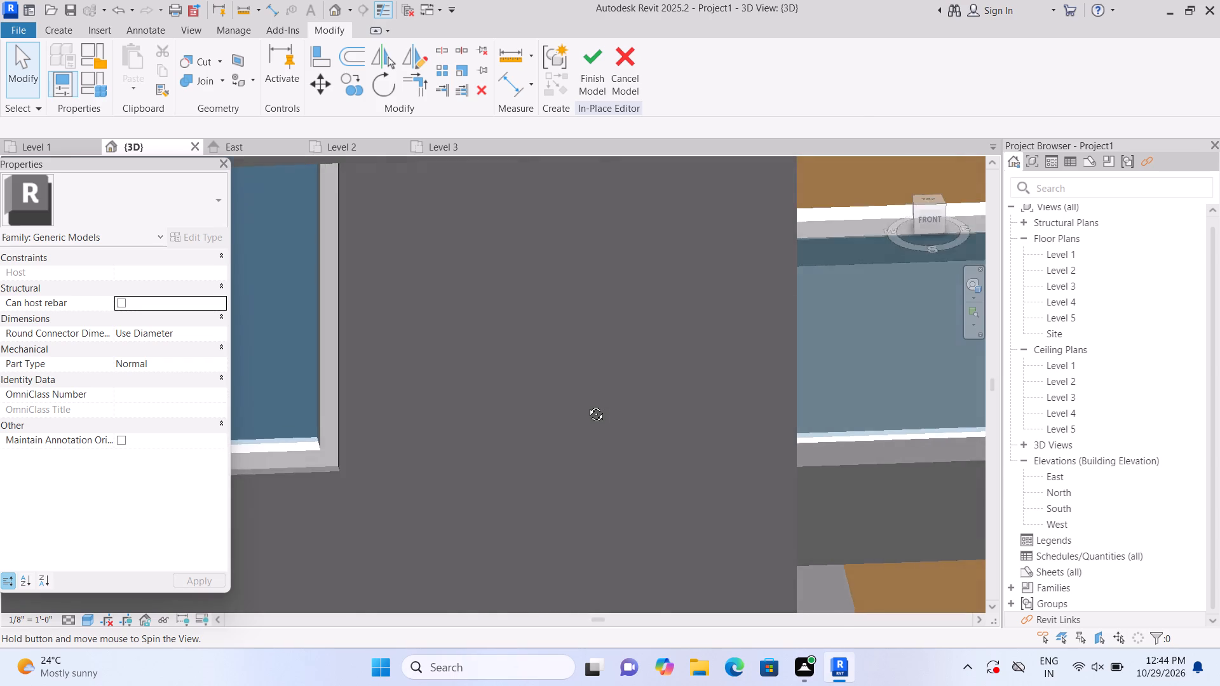
pyautogui.keyDown('shift'); pyautogui.moveTo(586, 405); pyautogui.dragTo(586, 404, button='middle'); pyautogui.keyUp('shift')
pyautogui.moveTo(592, 329); pyautogui.dragTo(586, 555, button='middle')
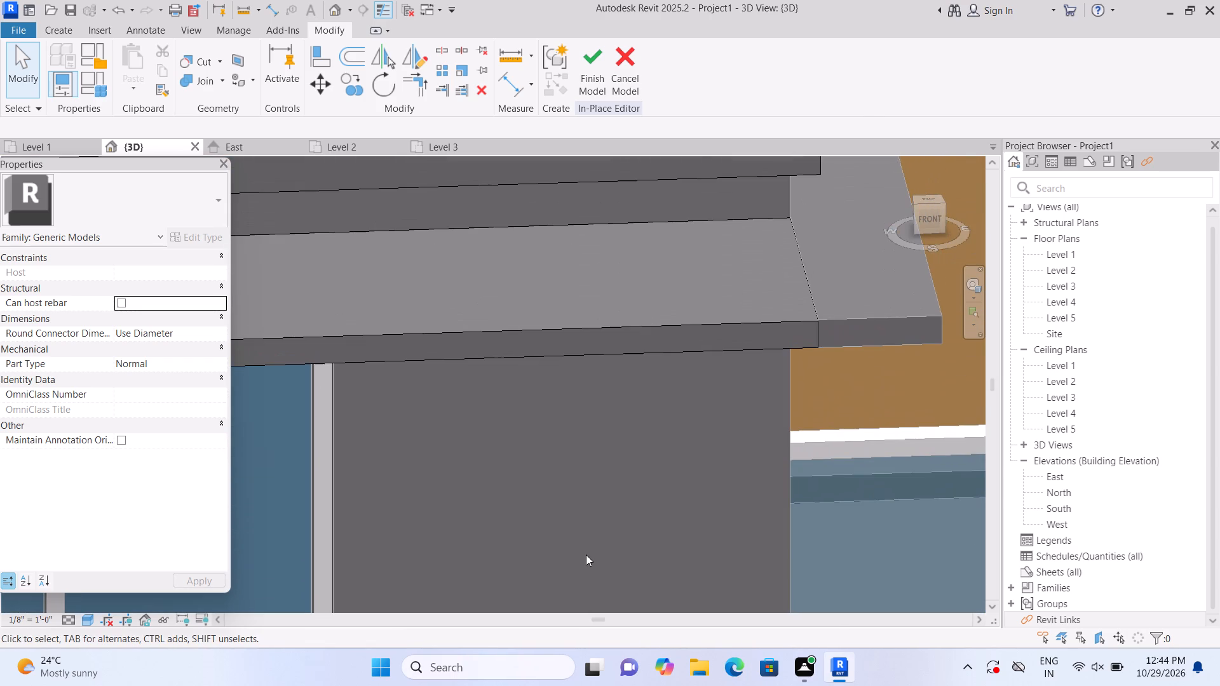
pyautogui.scroll(1, 810, 374)
pyautogui.moveTo(804, 405); pyautogui.dragTo(780, 487, button='middle')
pyautogui.scroll(3, 822, 412)
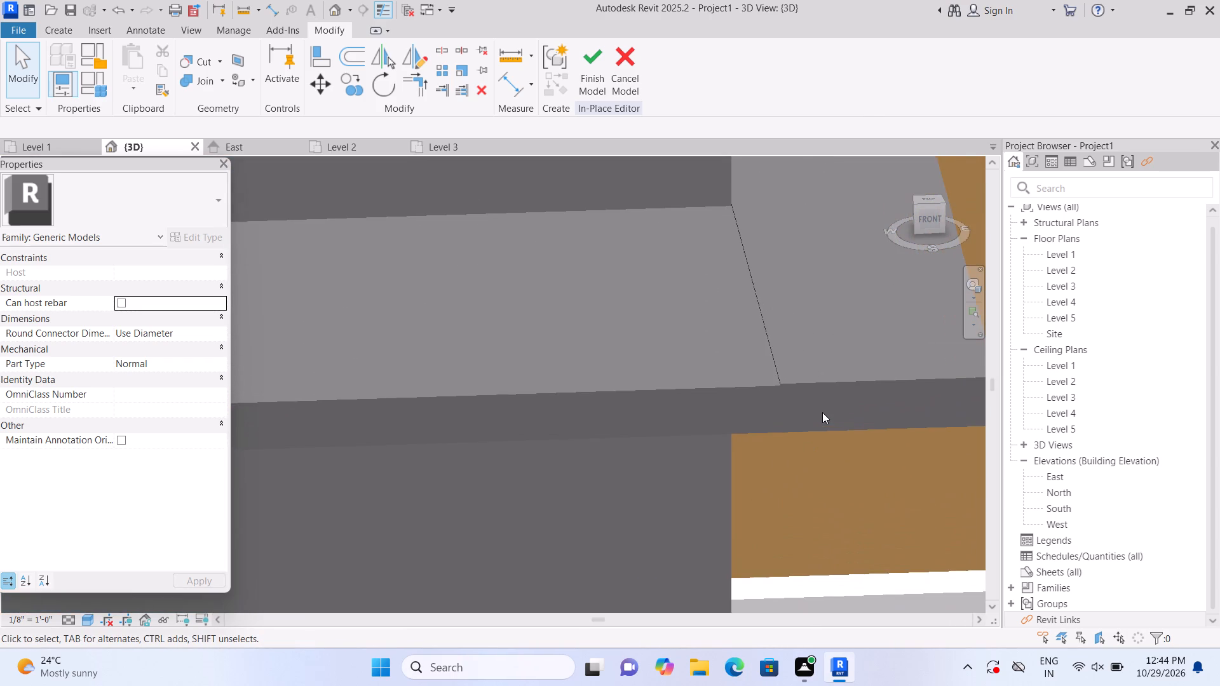
pyautogui.scroll(2, 822, 412)
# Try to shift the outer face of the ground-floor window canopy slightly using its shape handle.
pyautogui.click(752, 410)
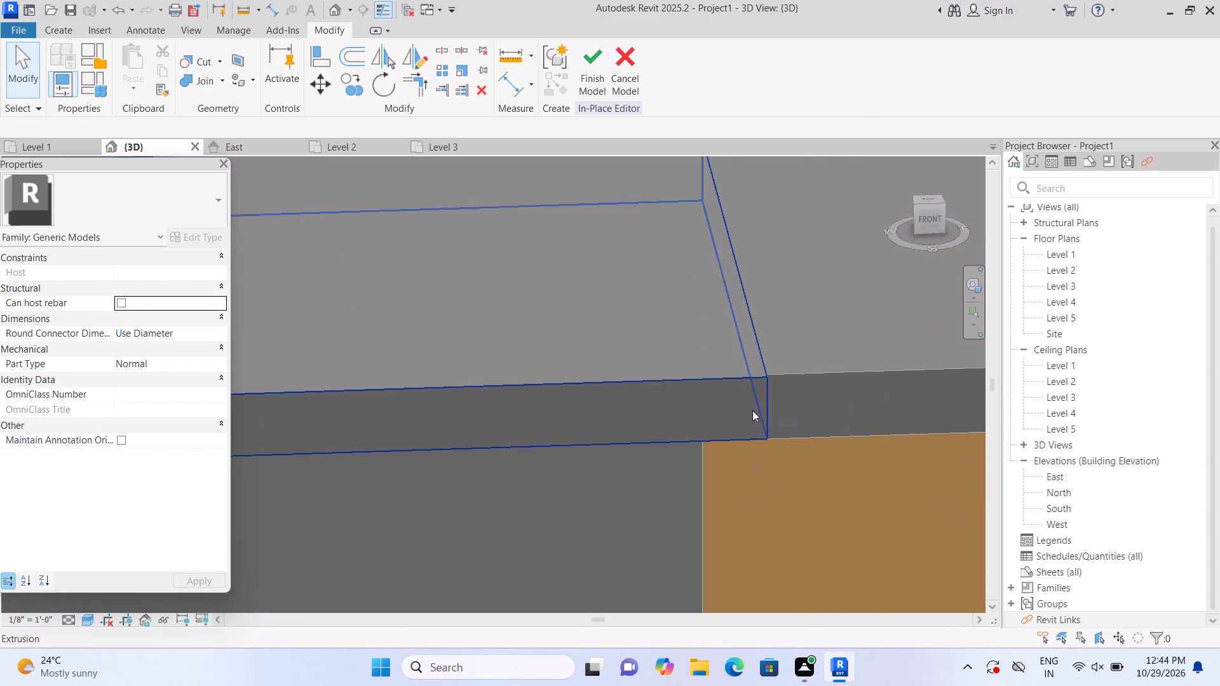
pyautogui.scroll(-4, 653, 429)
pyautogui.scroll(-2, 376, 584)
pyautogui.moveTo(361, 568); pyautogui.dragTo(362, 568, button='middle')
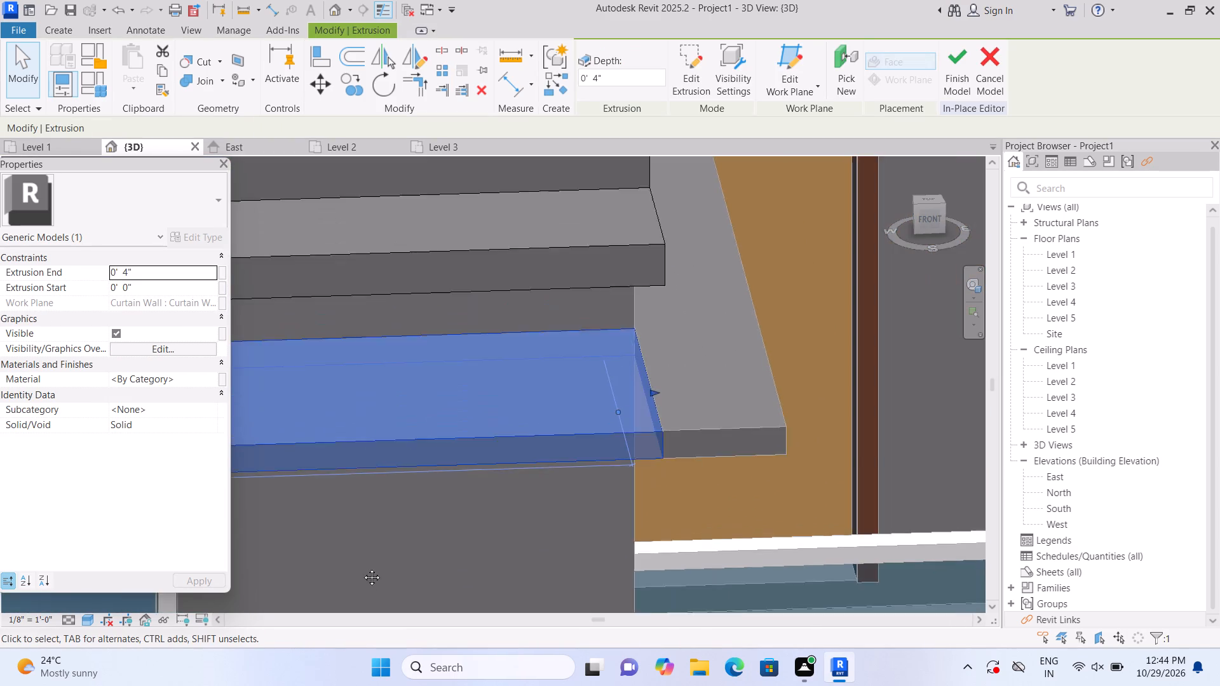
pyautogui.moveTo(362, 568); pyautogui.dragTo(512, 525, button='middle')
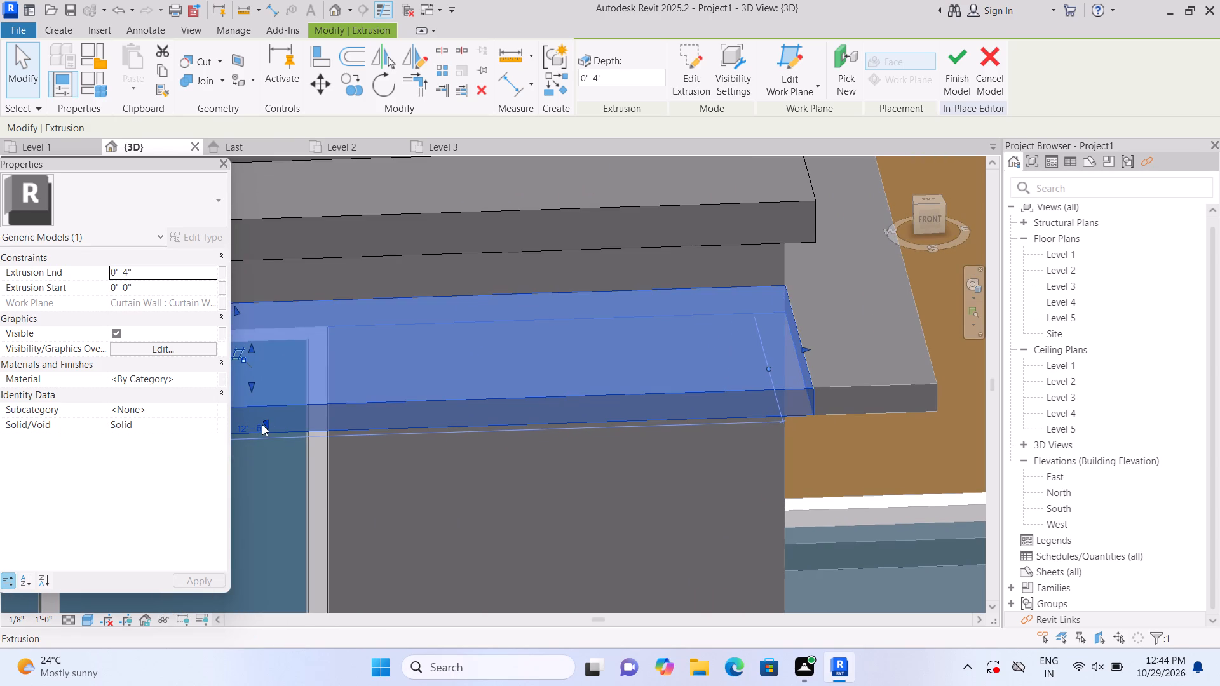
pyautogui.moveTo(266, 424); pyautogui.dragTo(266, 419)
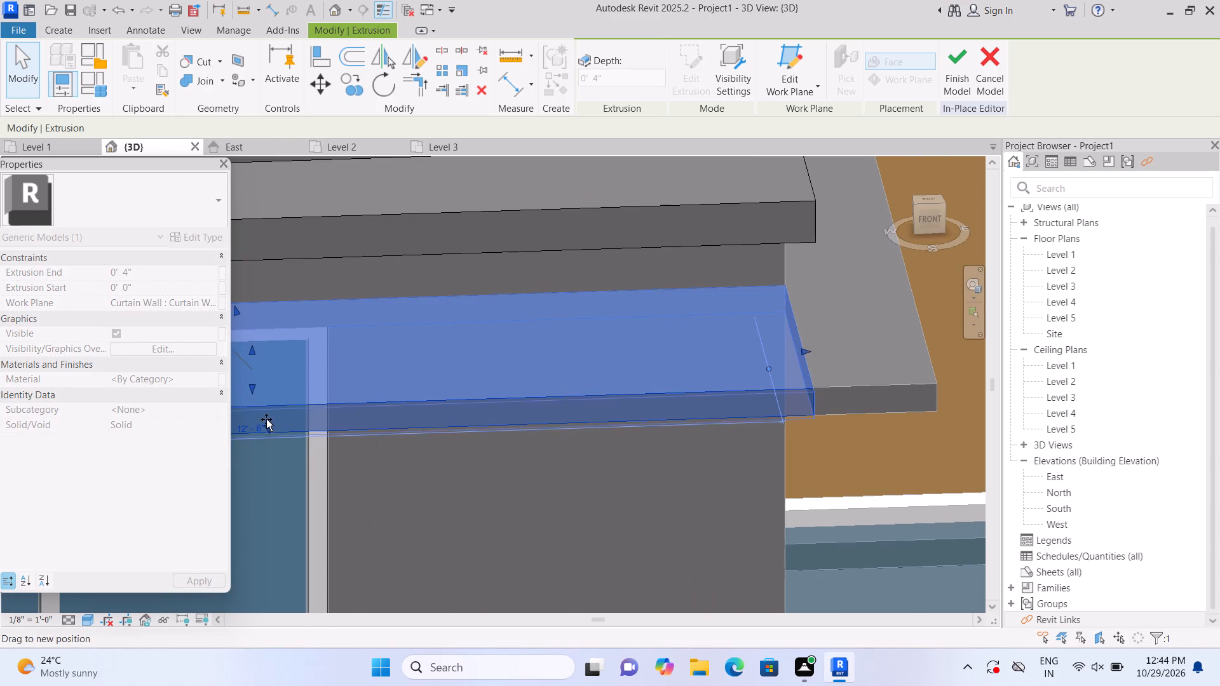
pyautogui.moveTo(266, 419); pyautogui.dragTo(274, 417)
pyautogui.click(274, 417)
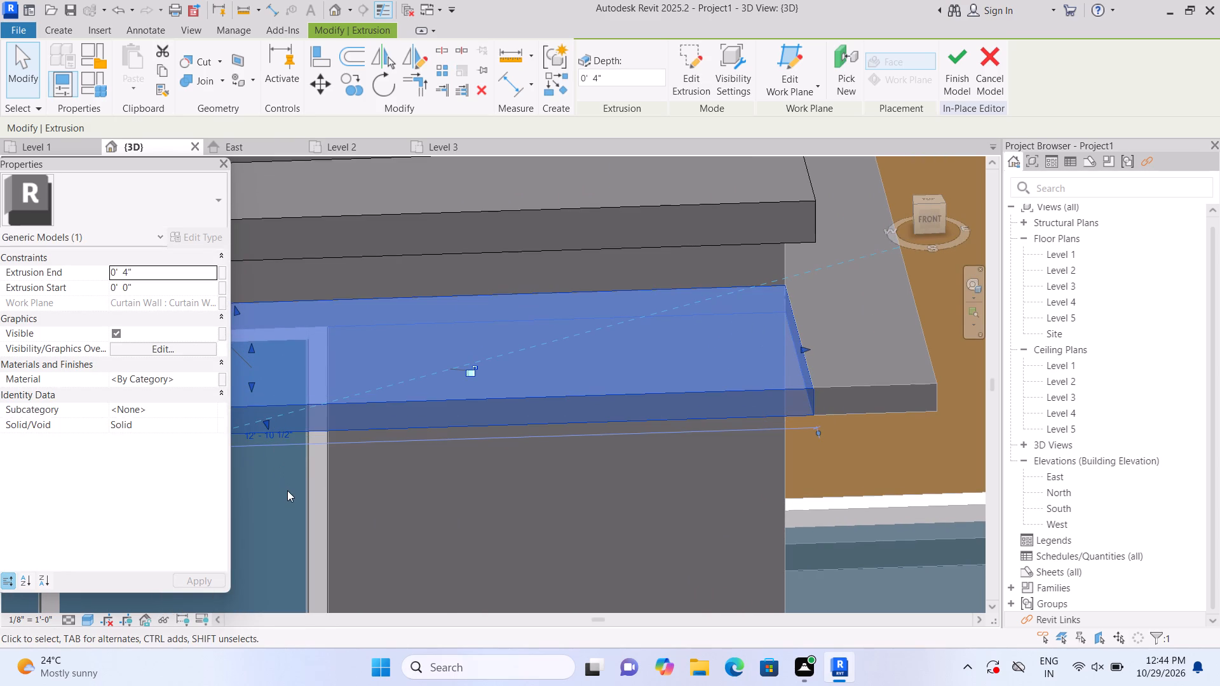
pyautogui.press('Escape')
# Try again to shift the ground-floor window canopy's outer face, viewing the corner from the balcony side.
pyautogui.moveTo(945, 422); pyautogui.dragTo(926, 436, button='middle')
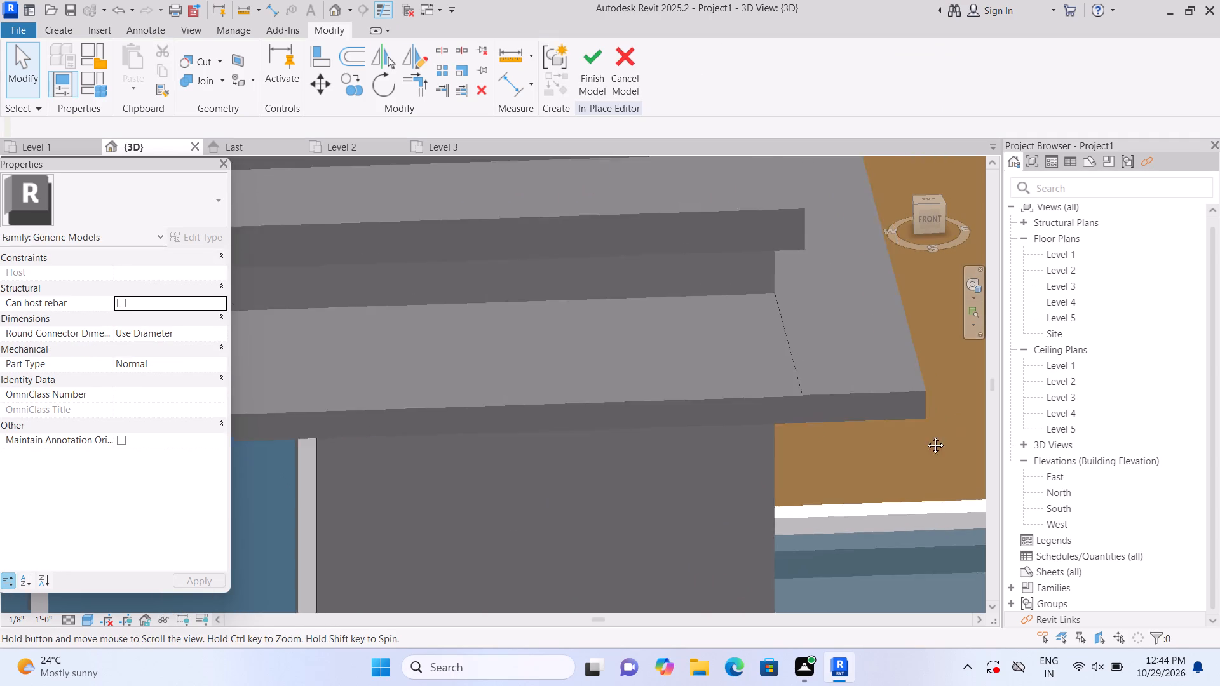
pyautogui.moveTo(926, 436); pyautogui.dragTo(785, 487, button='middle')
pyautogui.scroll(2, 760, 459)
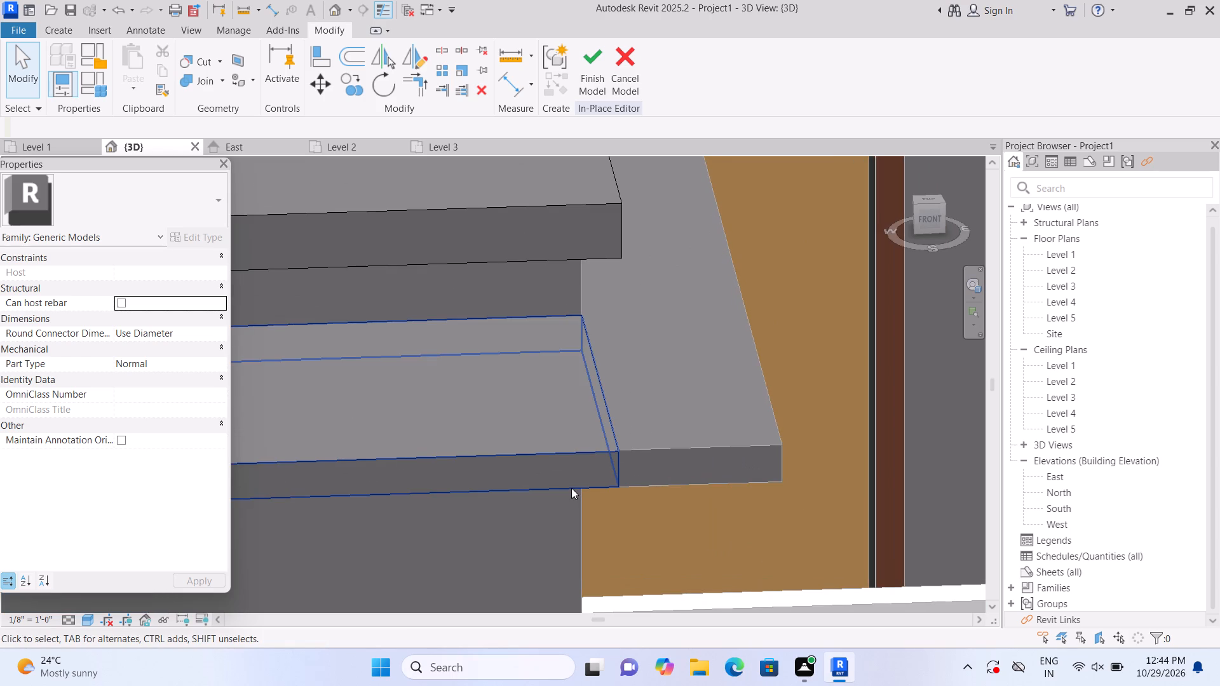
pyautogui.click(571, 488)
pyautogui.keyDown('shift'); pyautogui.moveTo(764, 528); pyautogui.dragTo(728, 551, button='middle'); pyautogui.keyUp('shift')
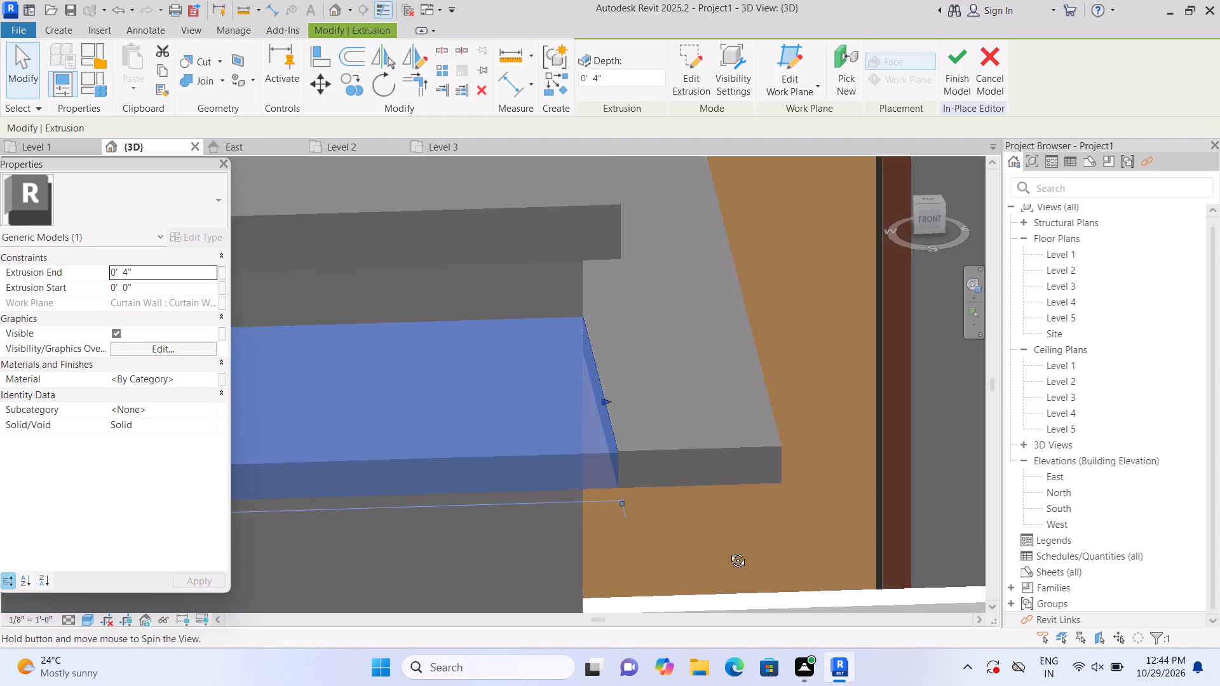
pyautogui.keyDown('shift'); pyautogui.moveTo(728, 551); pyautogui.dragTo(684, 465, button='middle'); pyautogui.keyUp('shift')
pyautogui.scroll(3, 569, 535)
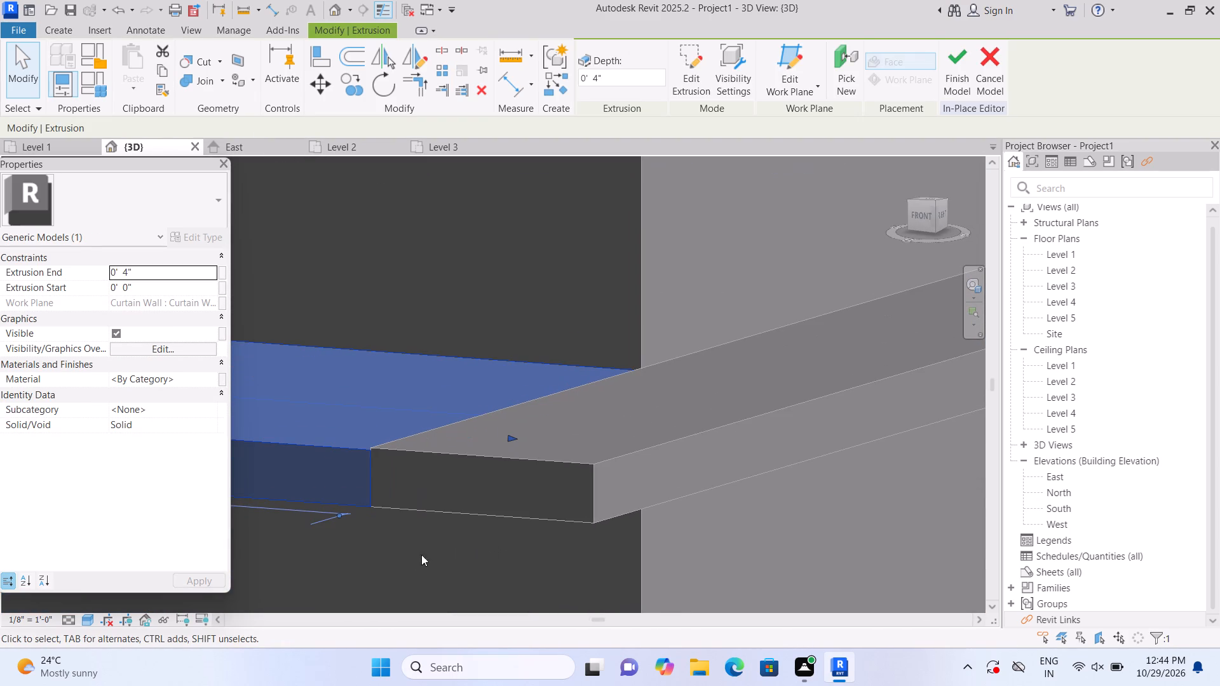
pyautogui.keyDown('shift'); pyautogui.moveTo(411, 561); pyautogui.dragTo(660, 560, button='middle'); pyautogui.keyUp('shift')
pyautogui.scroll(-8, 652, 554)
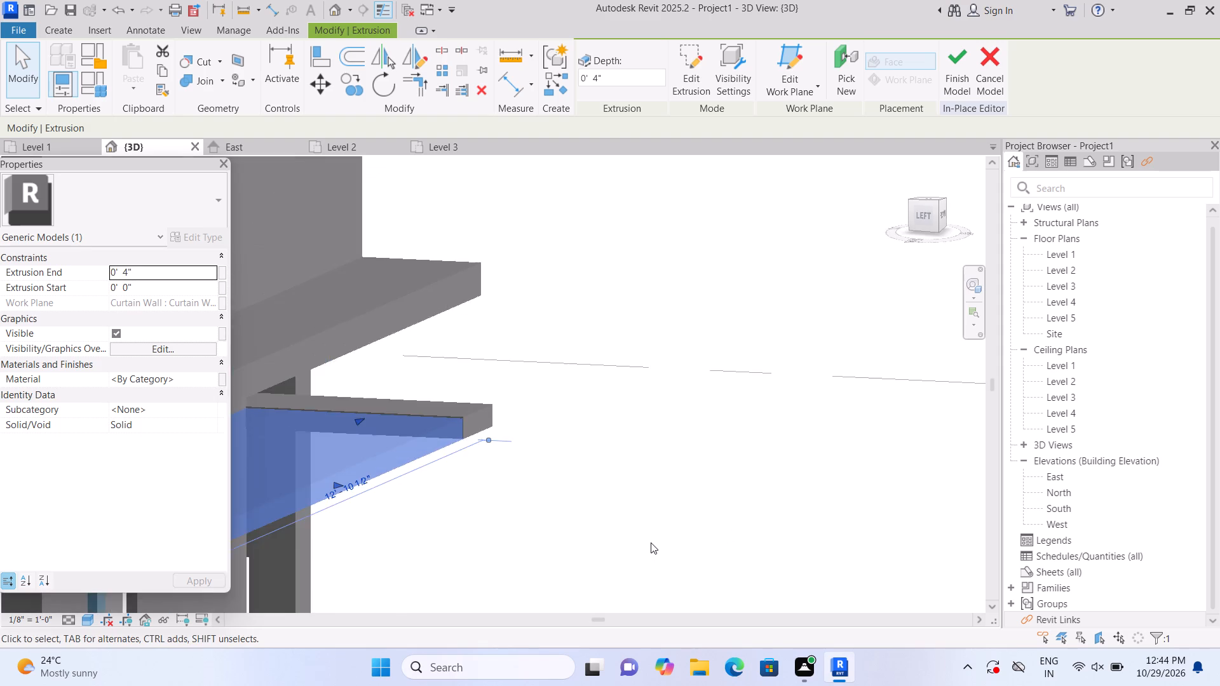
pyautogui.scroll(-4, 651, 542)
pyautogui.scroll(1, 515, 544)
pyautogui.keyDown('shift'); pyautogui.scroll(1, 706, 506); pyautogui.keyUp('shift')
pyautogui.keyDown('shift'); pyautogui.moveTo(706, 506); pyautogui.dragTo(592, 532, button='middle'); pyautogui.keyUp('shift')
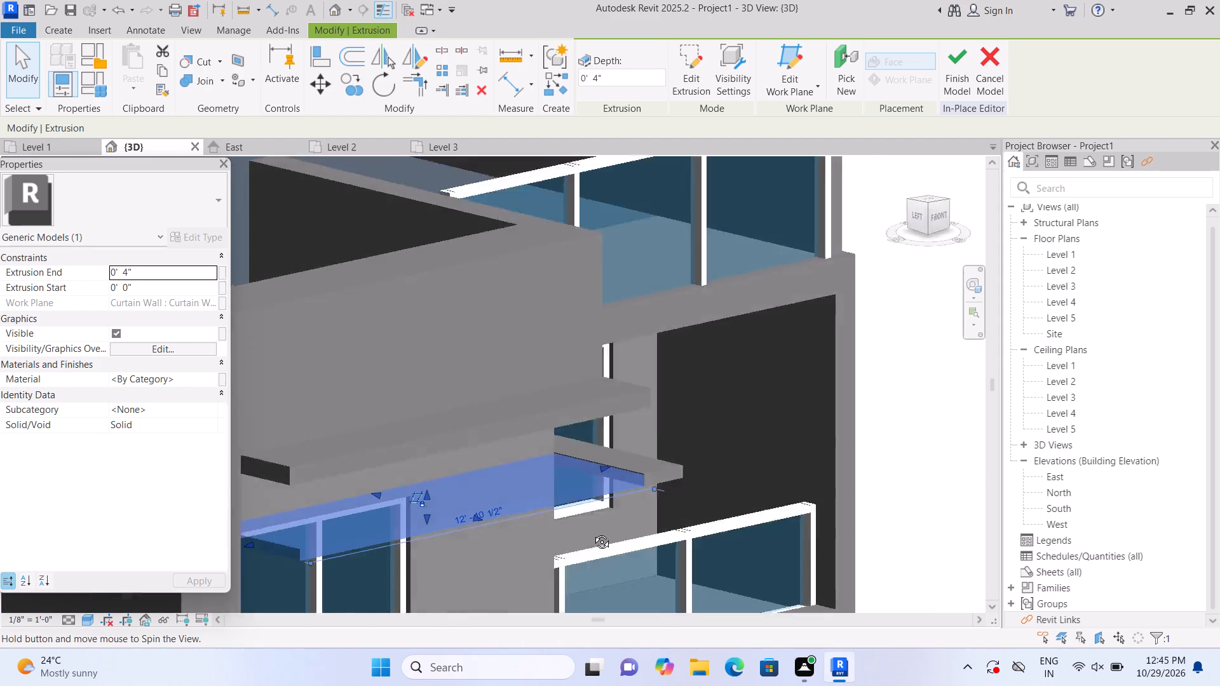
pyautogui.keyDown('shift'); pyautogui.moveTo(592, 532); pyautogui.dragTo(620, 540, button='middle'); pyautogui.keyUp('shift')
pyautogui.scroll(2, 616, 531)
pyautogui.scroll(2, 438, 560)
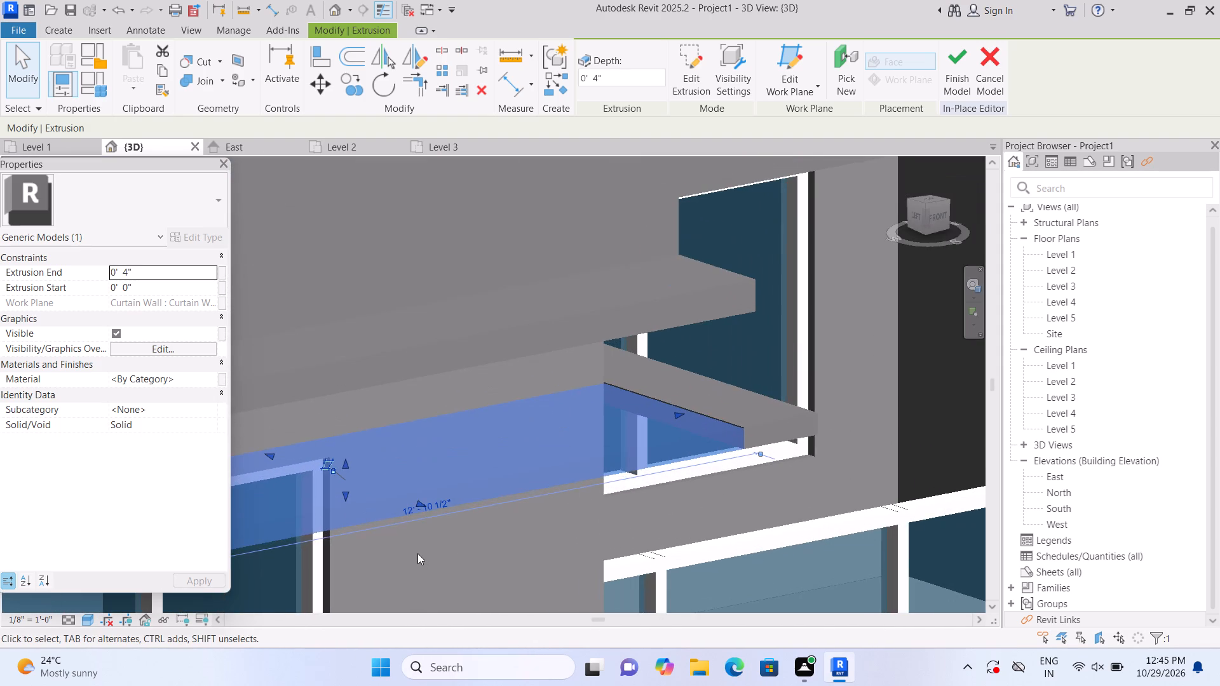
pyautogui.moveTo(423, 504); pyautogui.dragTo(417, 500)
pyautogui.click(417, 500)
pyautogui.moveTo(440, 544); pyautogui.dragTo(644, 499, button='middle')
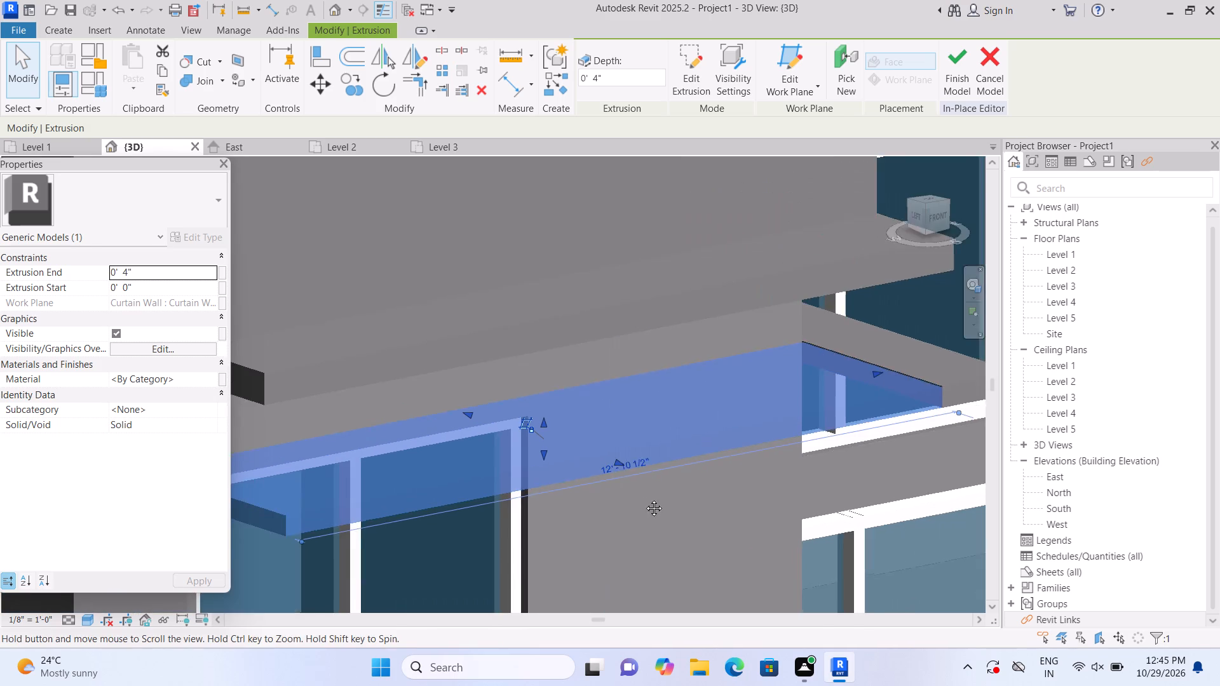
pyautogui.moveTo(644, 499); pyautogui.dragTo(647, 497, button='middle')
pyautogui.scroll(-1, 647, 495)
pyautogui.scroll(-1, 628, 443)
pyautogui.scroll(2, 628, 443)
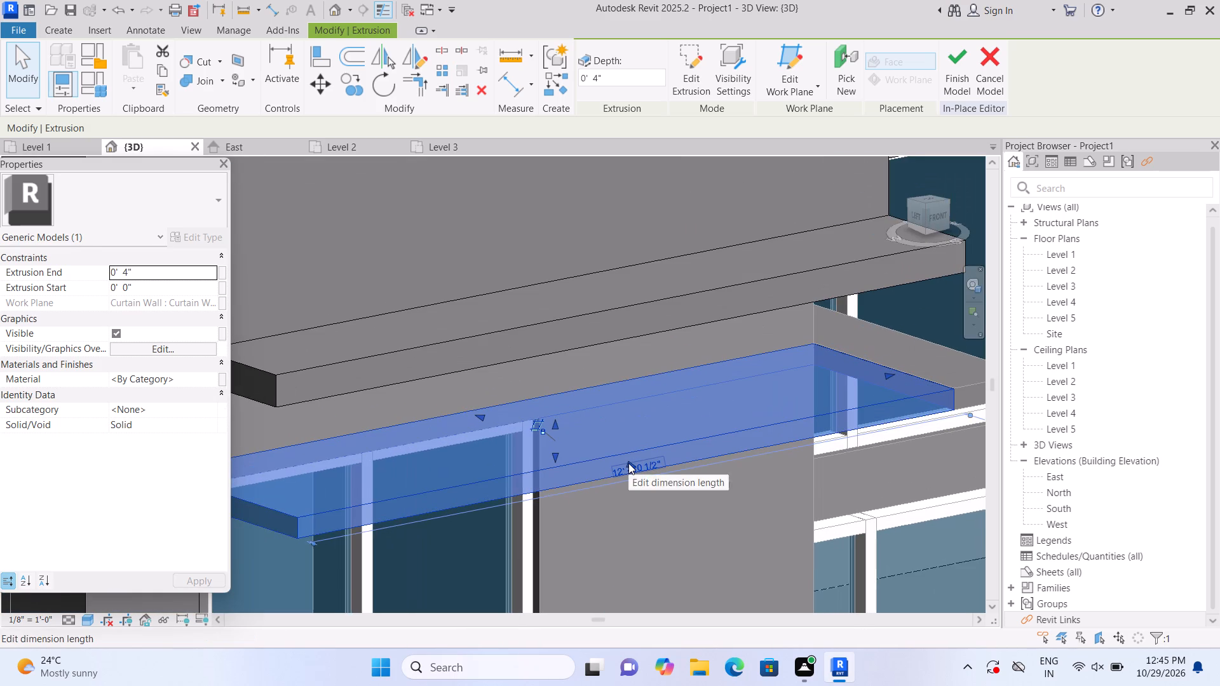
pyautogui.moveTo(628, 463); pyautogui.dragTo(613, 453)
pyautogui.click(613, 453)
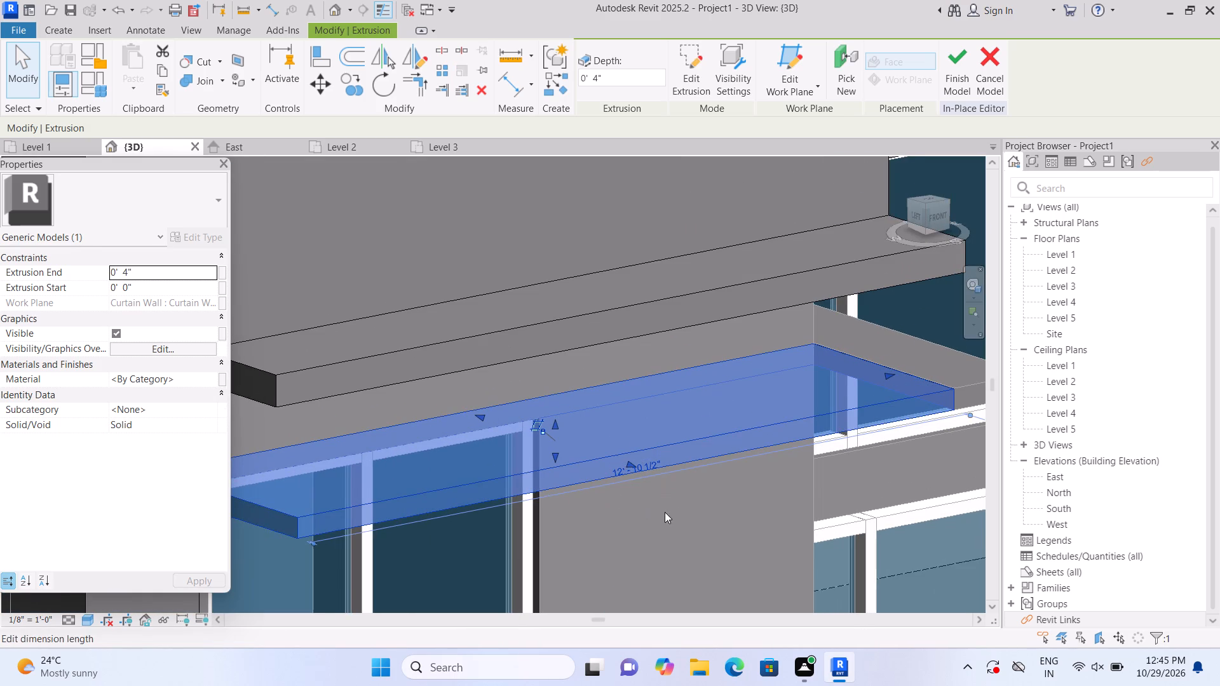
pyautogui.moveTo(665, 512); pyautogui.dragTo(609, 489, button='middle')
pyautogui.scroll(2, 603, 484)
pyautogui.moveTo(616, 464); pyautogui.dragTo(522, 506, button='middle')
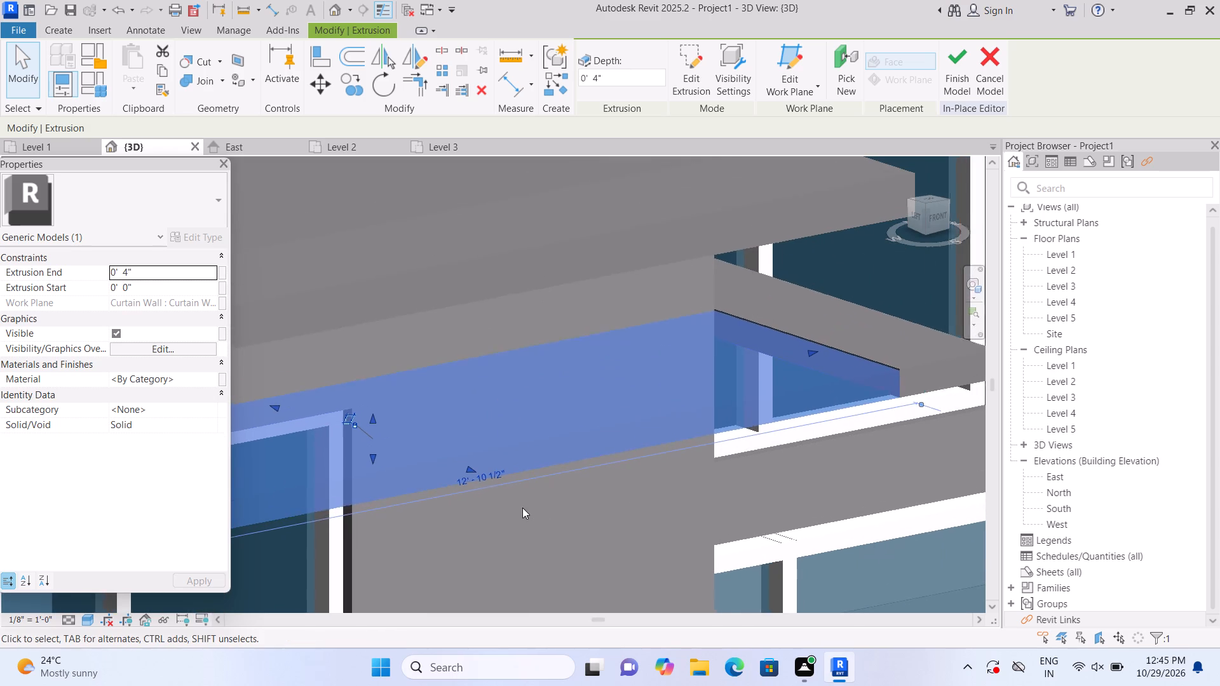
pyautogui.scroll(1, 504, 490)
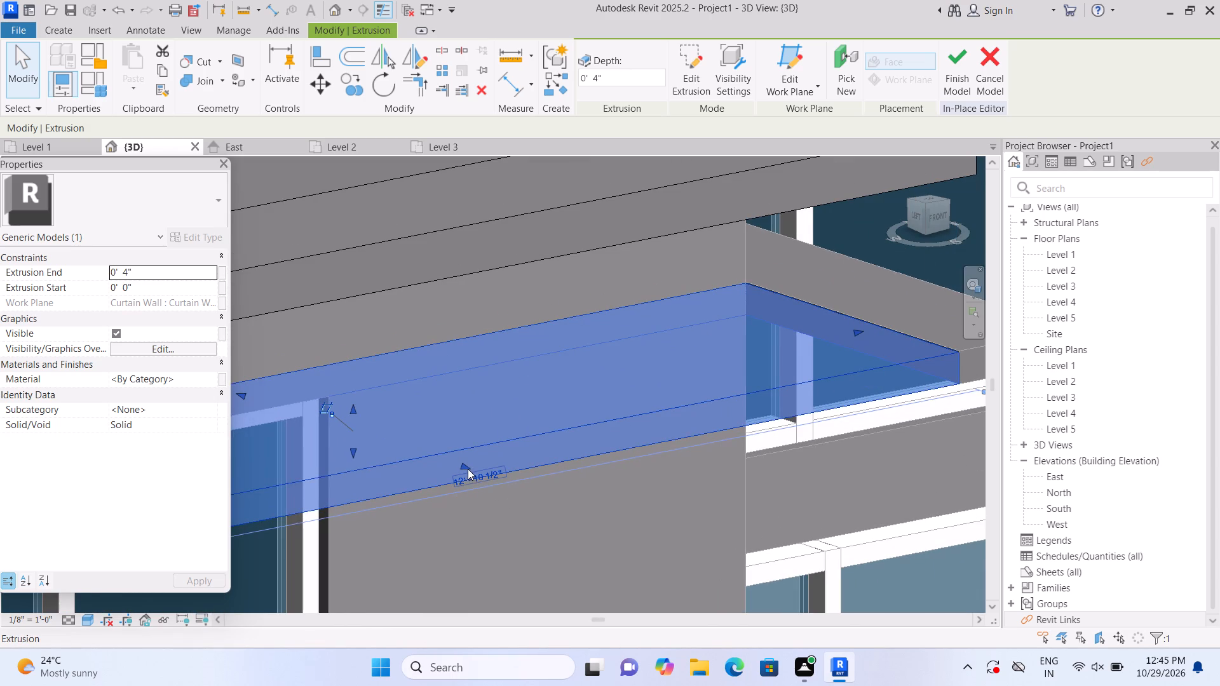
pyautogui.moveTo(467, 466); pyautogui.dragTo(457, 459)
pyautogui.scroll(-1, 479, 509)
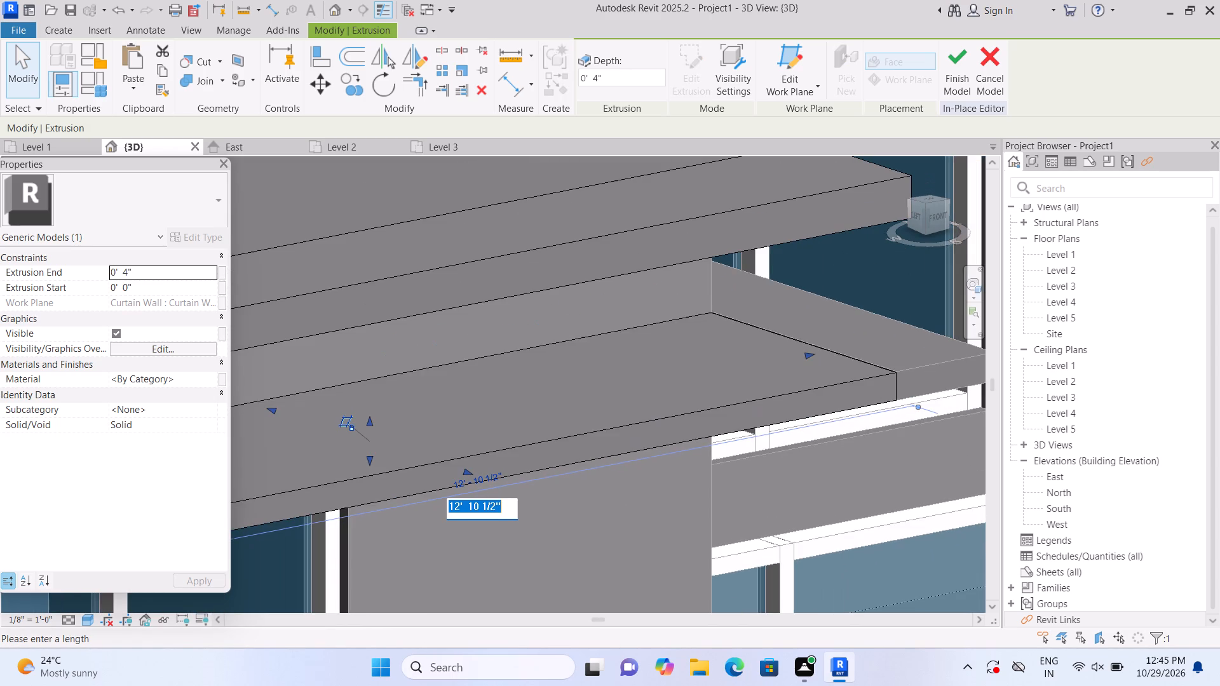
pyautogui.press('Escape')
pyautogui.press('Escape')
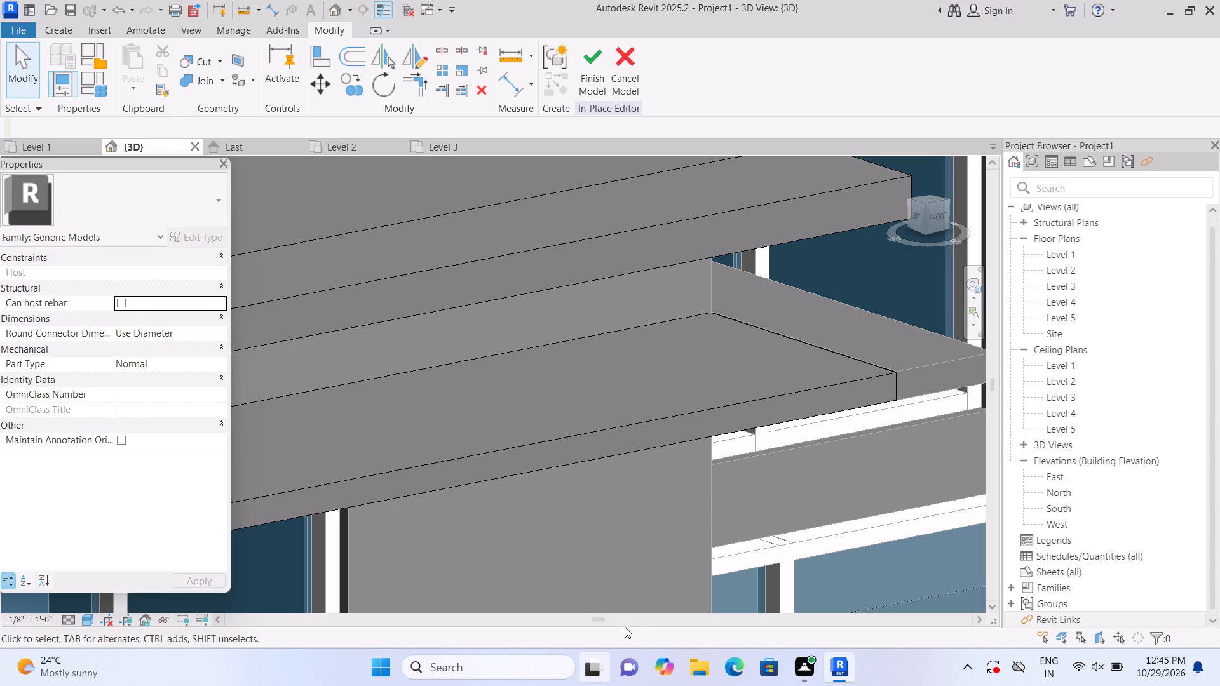
# Raise the ground-floor window canopy's top face slightly with its shape handle, to an extrusion end of 0' 4 41/256".
pyautogui.scroll(1, 743, 408)
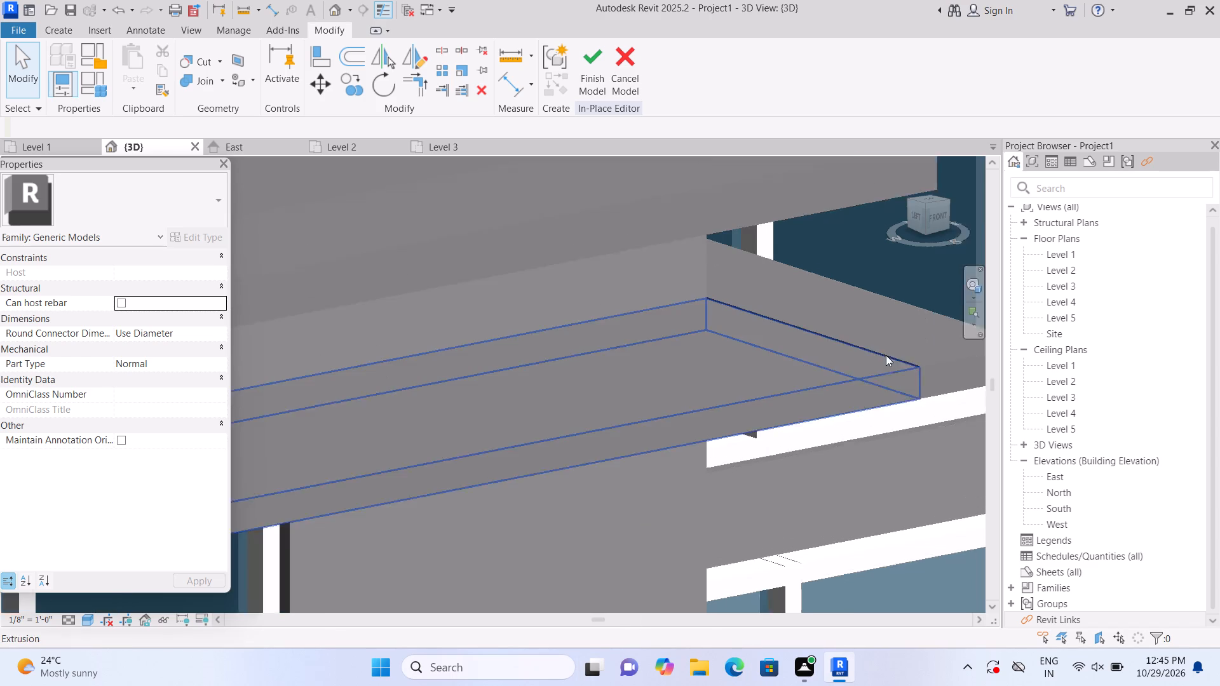
pyautogui.moveTo(887, 358); pyautogui.dragTo(810, 411, button='middle')
pyautogui.scroll(2, 817, 410)
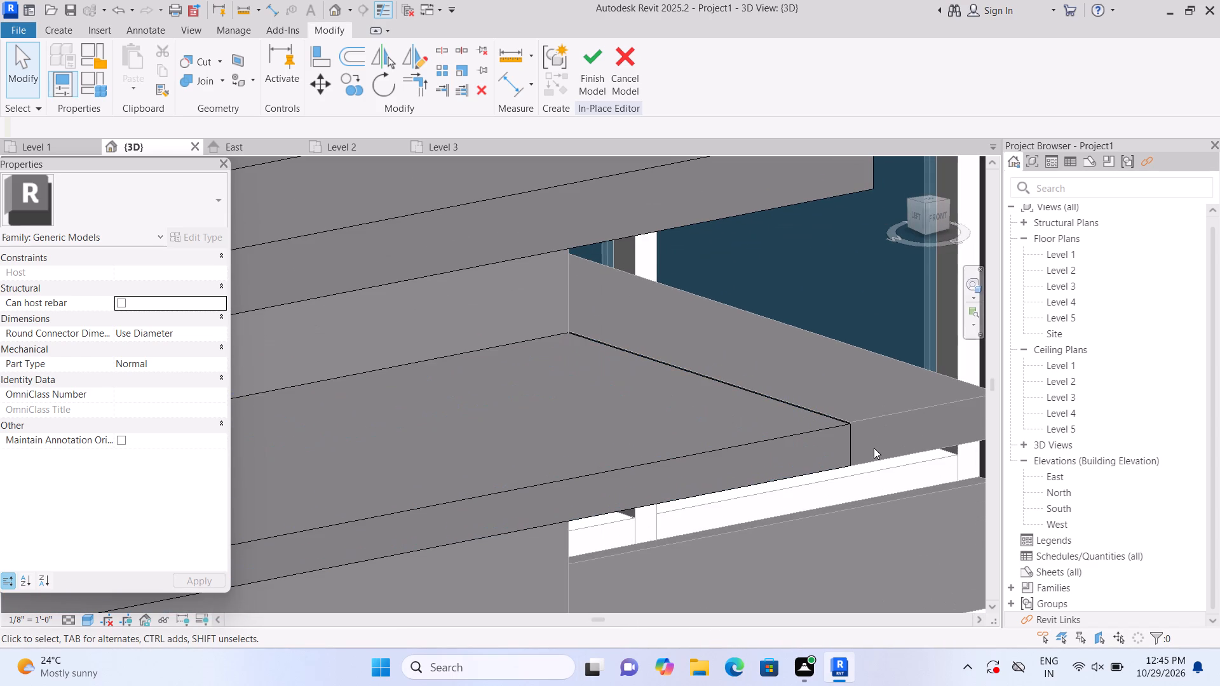
pyautogui.scroll(2, 855, 447)
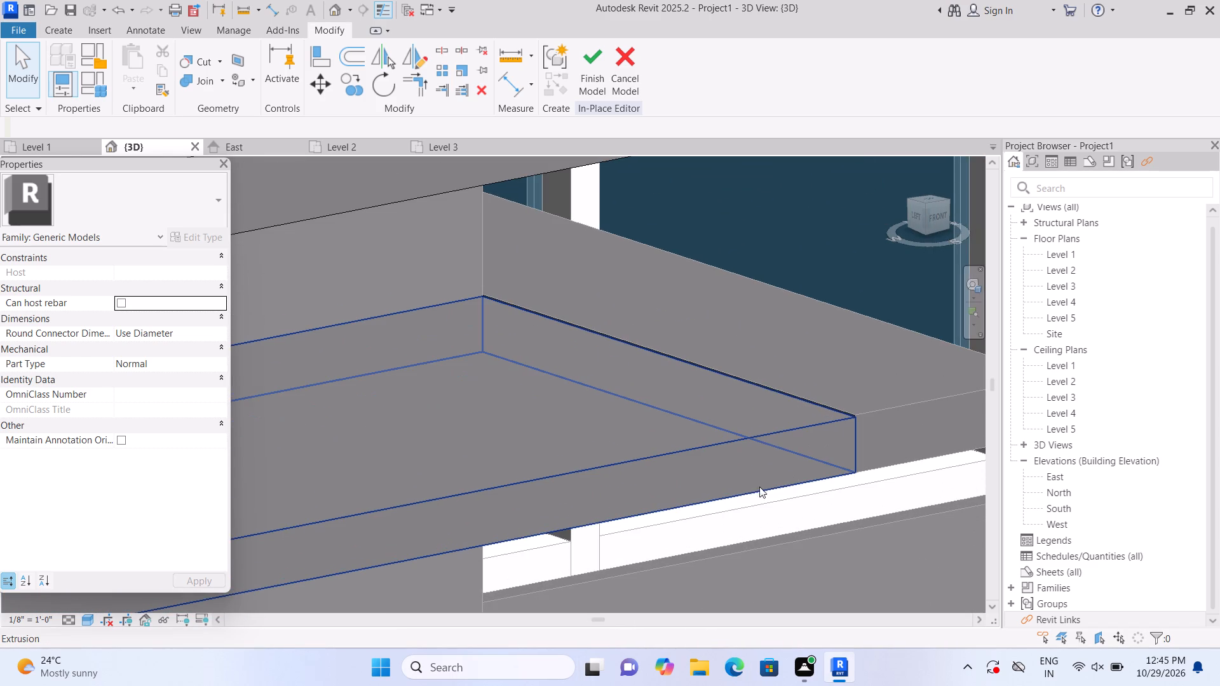
pyautogui.click(706, 471)
pyautogui.scroll(-4, 531, 401)
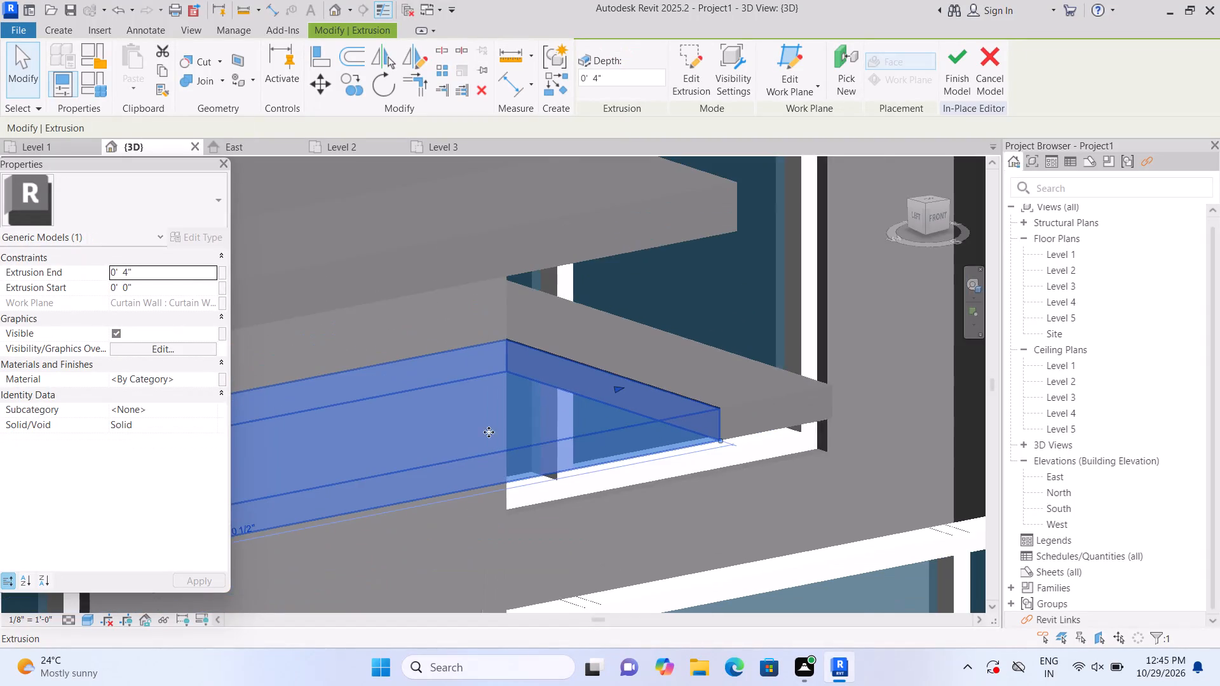
pyautogui.moveTo(442, 463); pyautogui.dragTo(685, 342, button='middle')
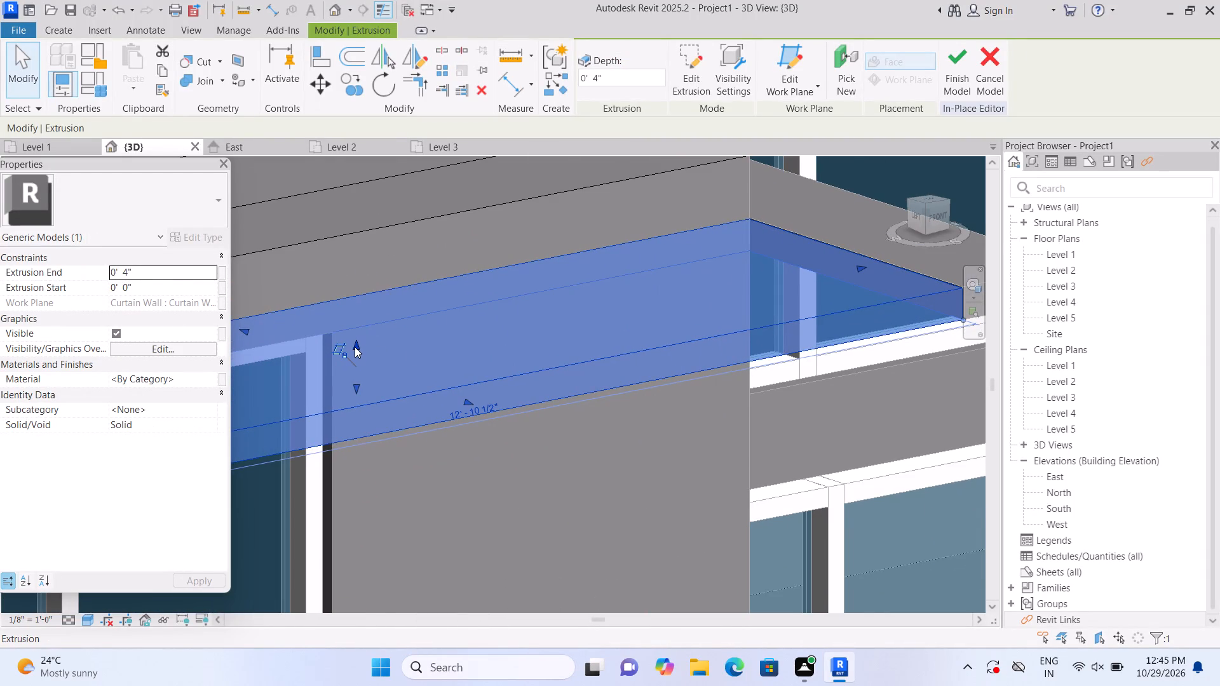
pyautogui.click(355, 347)
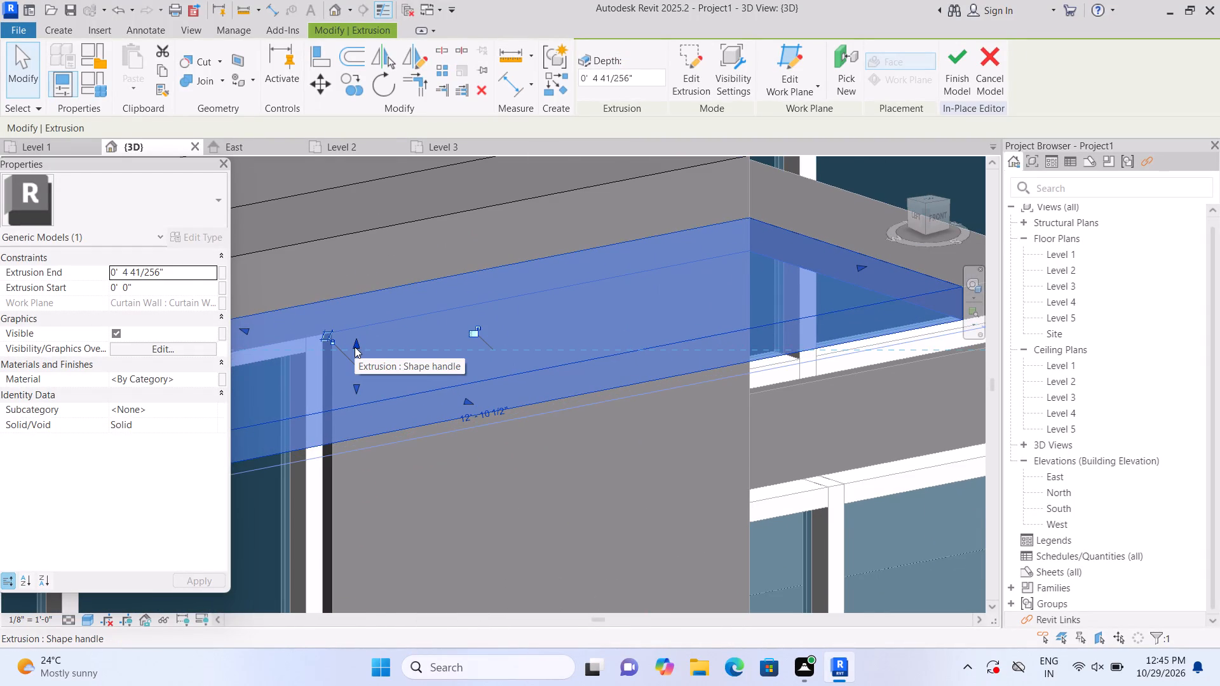
pyautogui.press('Escape')
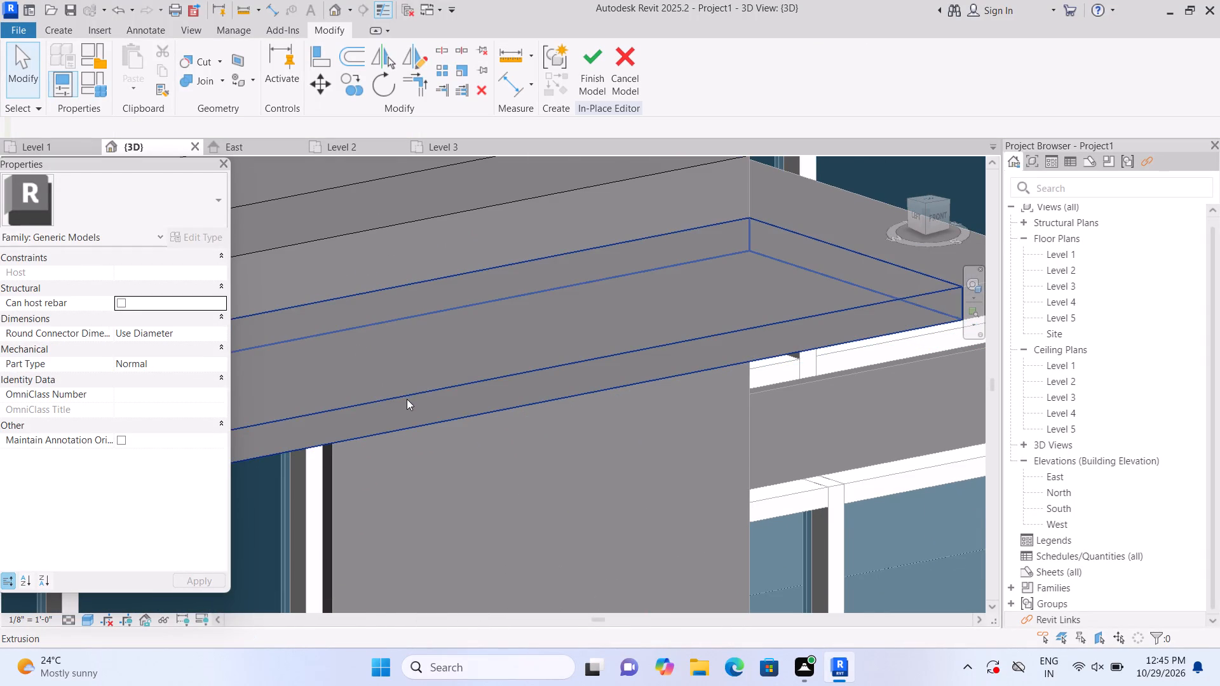
# Join the geometry of the ground-floor window canopy with the side canopy strip at the corner.
pyautogui.moveTo(381, 525); pyautogui.dragTo(0, 668, button='middle')
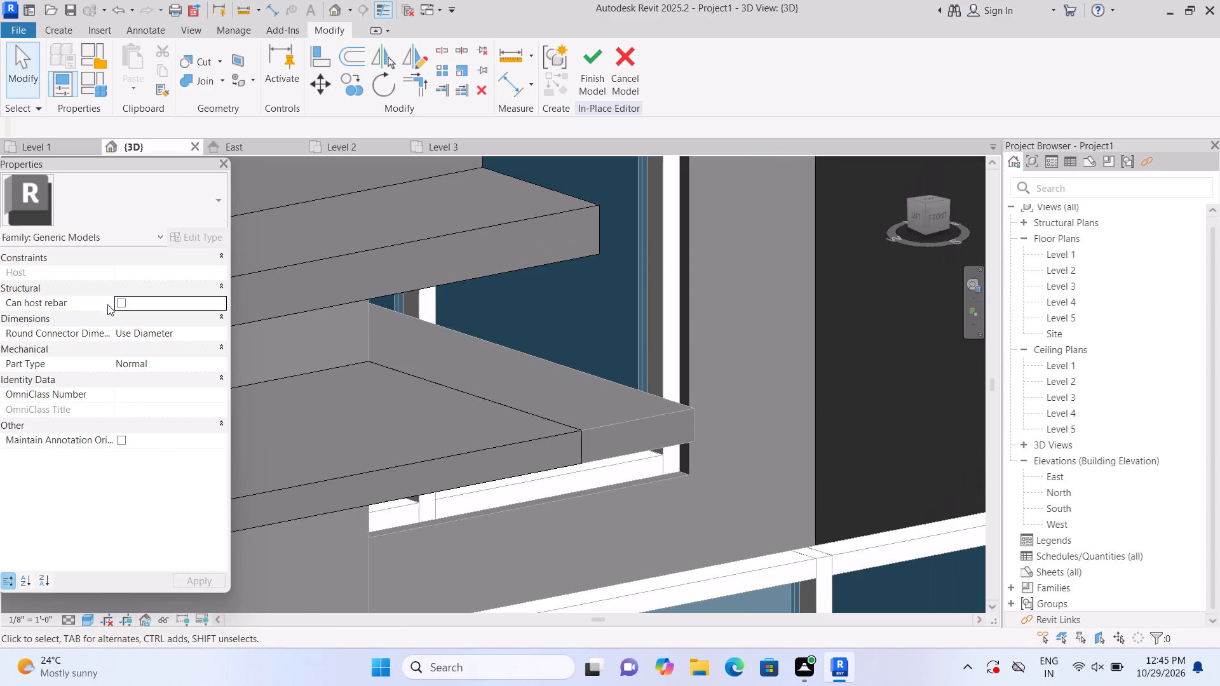
pyautogui.click(219, 79)
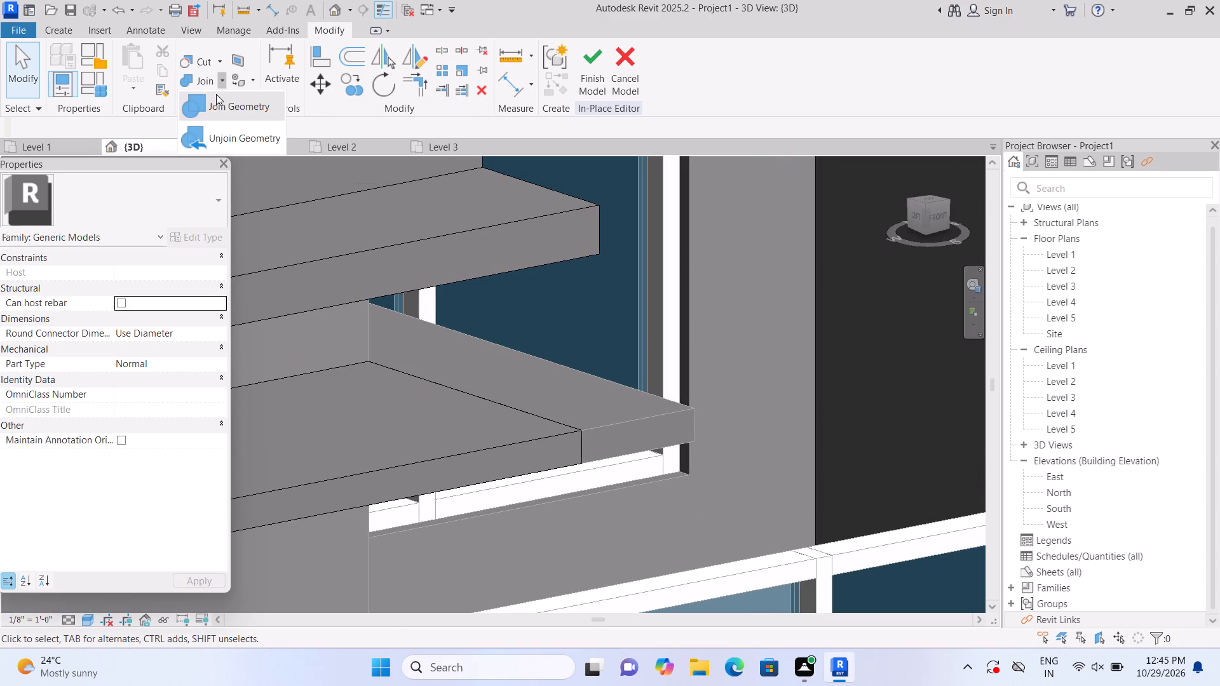
pyautogui.click(216, 109)
pyautogui.click(545, 433)
pyautogui.click(593, 417)
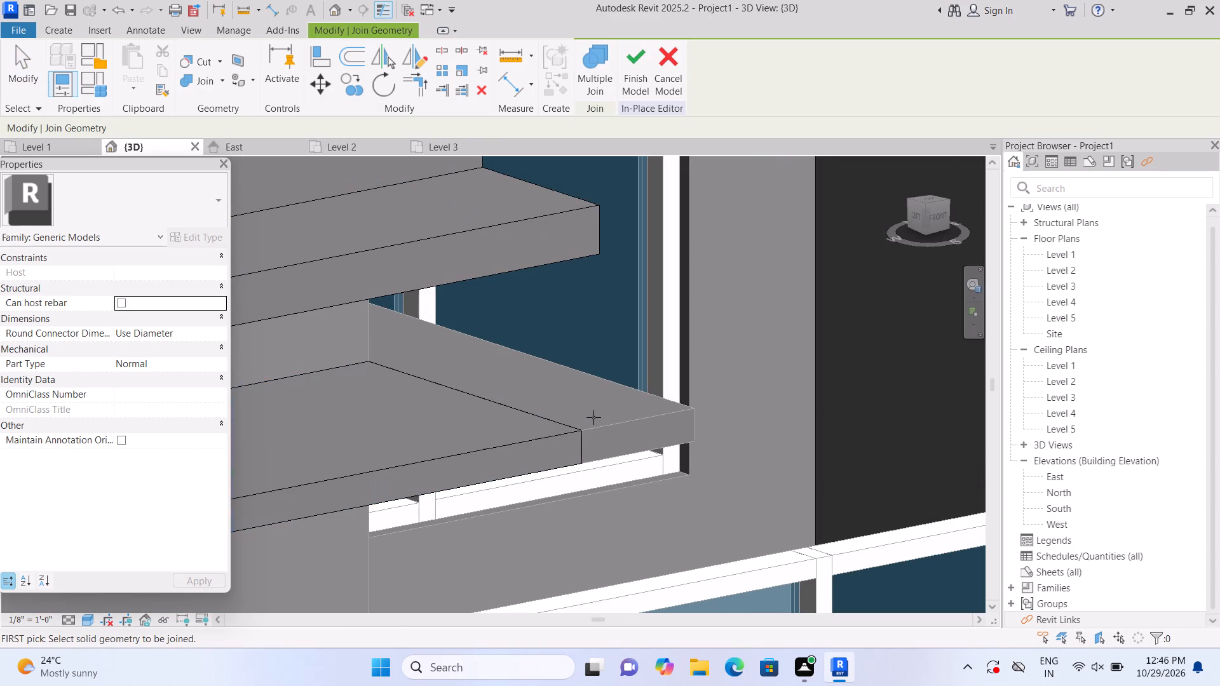
# Examine the corner where the ground-floor window canopy meets the side canopy strip, viewing it from the front, above and below.
pyautogui.scroll(-16, 477, 379)
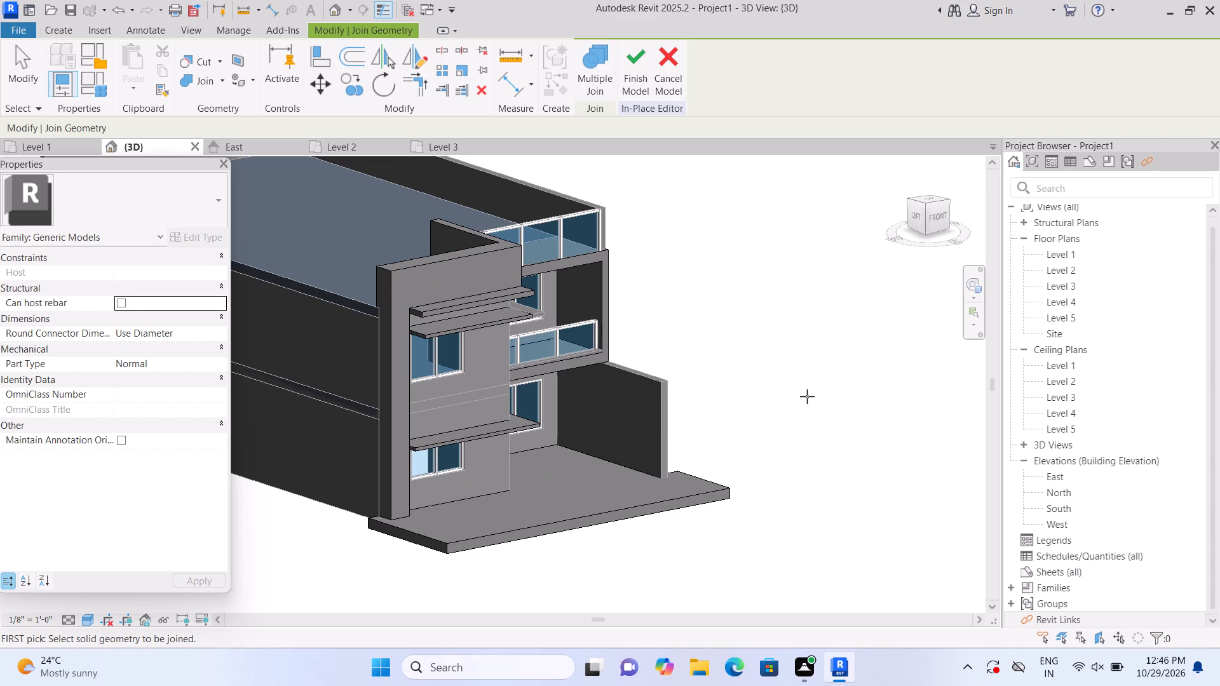
pyautogui.moveTo(807, 396); pyautogui.dragTo(623, 474, button='middle')
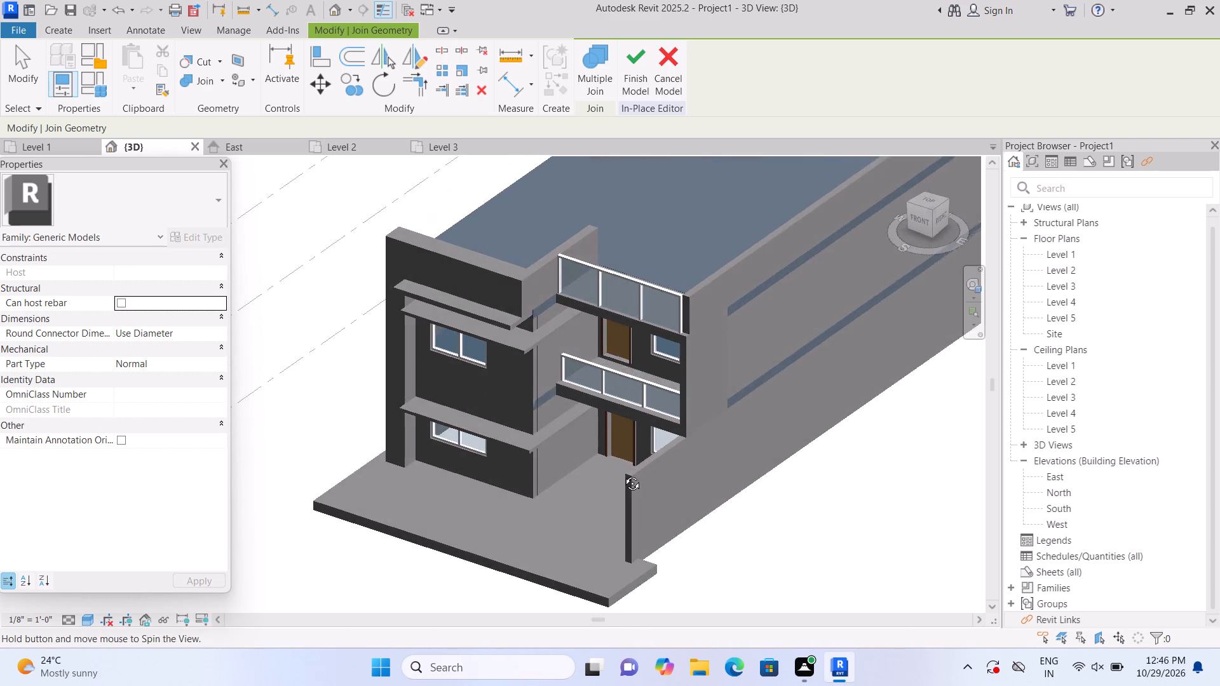
pyautogui.moveTo(623, 474); pyautogui.dragTo(574, 116, button='middle')
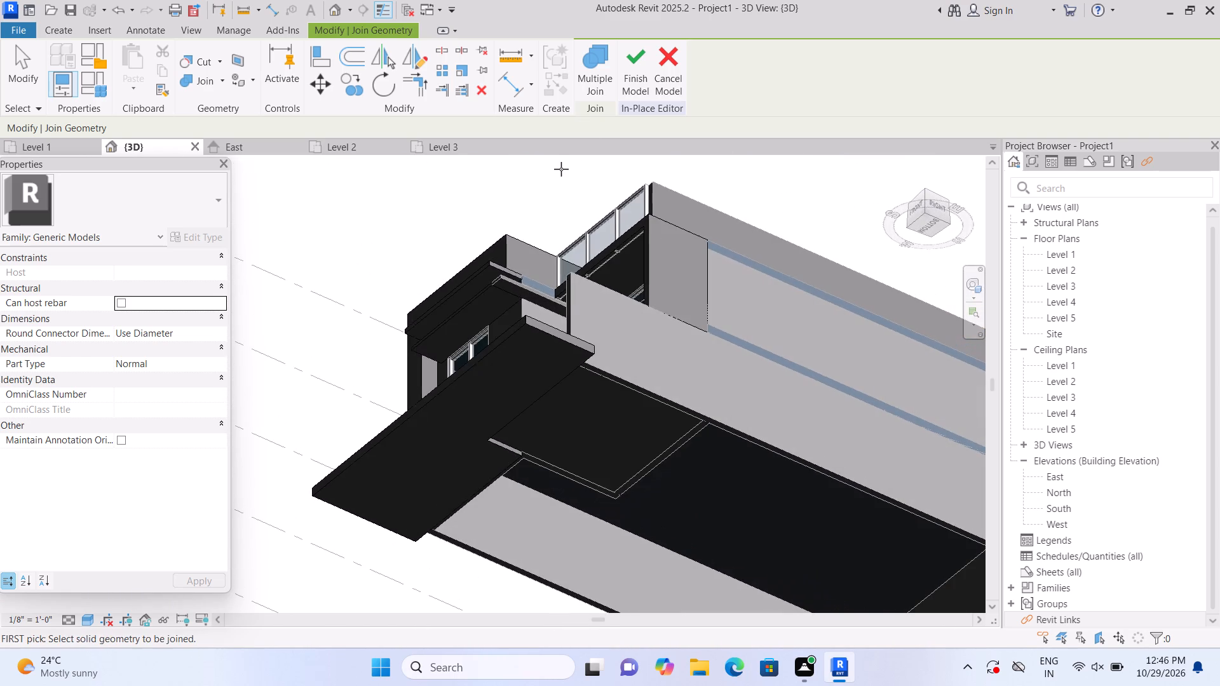
pyautogui.scroll(10, 520, 299)
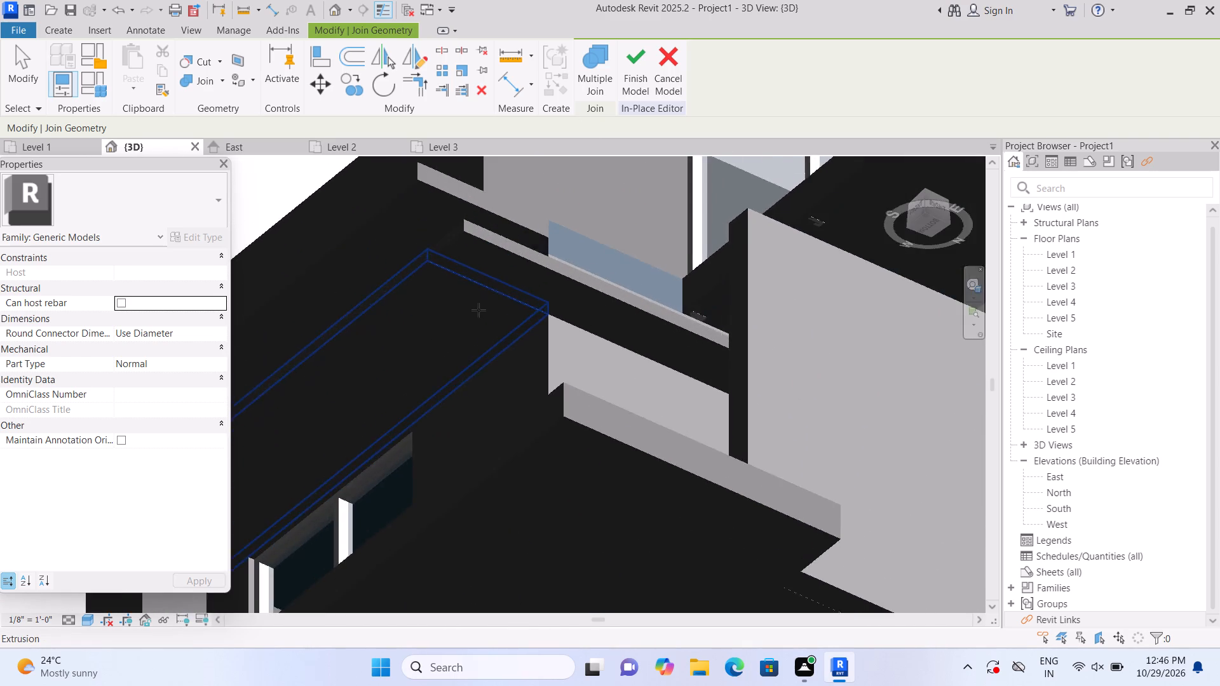
pyautogui.scroll(3, 478, 310)
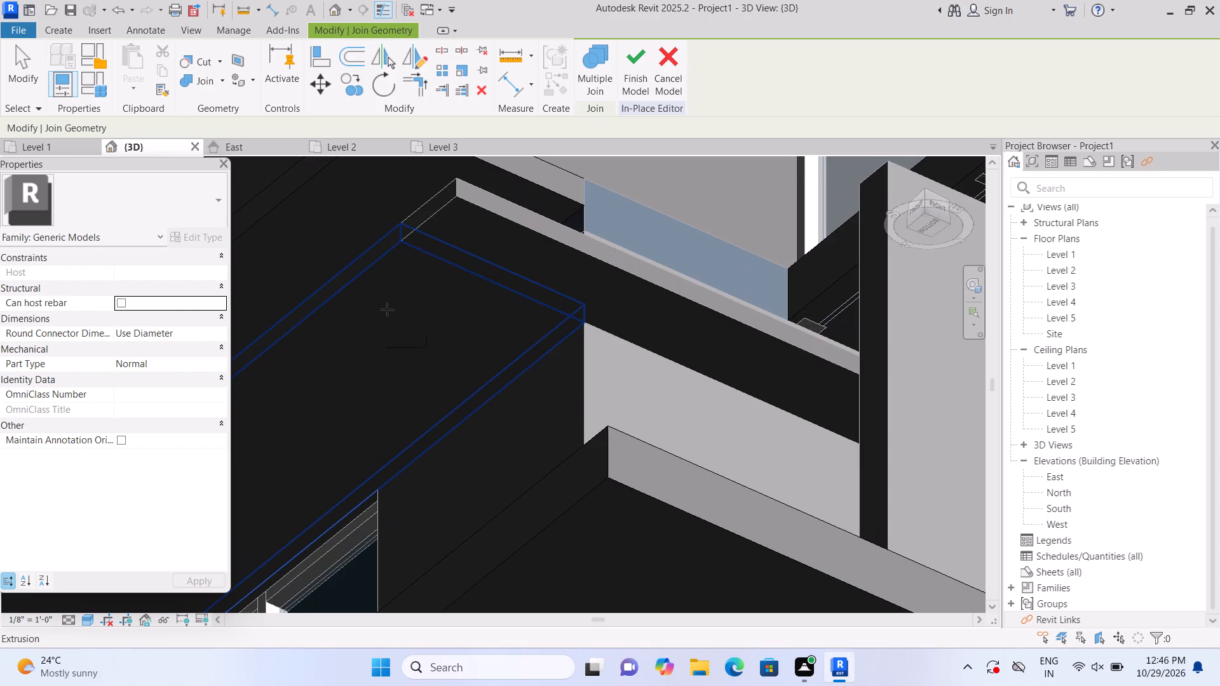
pyautogui.keyDown('shift'); pyautogui.moveTo(386, 309); pyautogui.dragTo(403, 528, button='middle'); pyautogui.keyUp('shift')
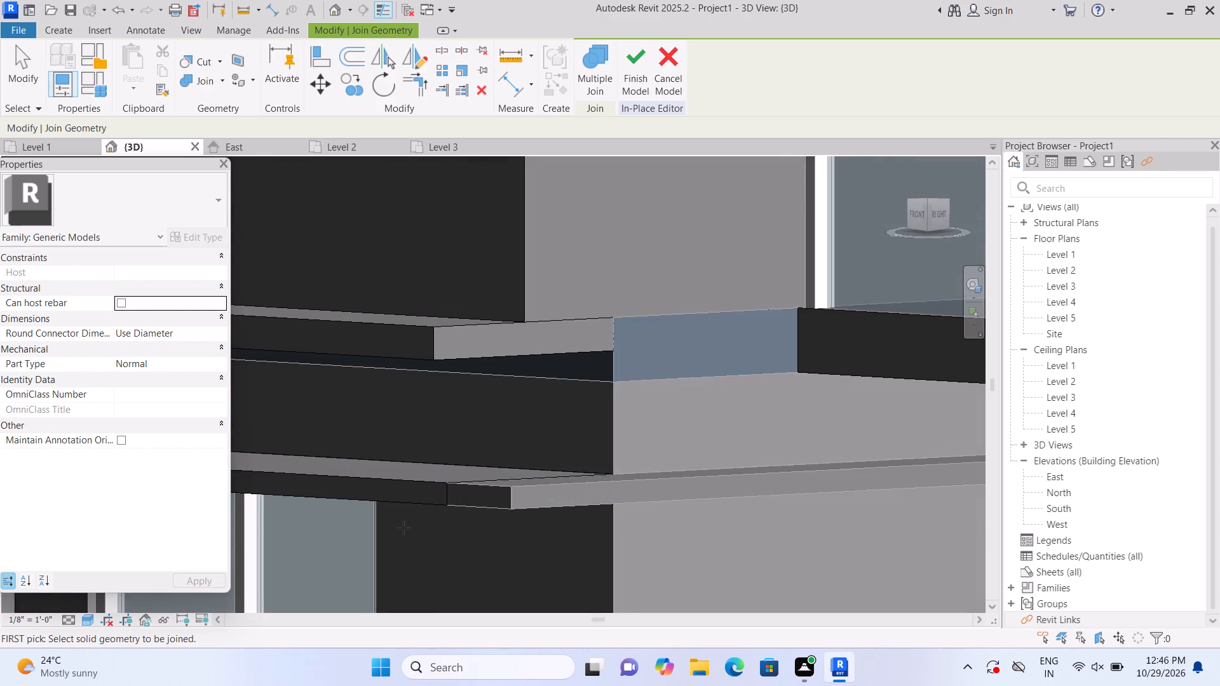
pyautogui.scroll(1, 470, 556)
pyautogui.keyDown('shift'); pyautogui.moveTo(457, 561); pyautogui.dragTo(420, 568, button='middle'); pyautogui.keyUp('shift')
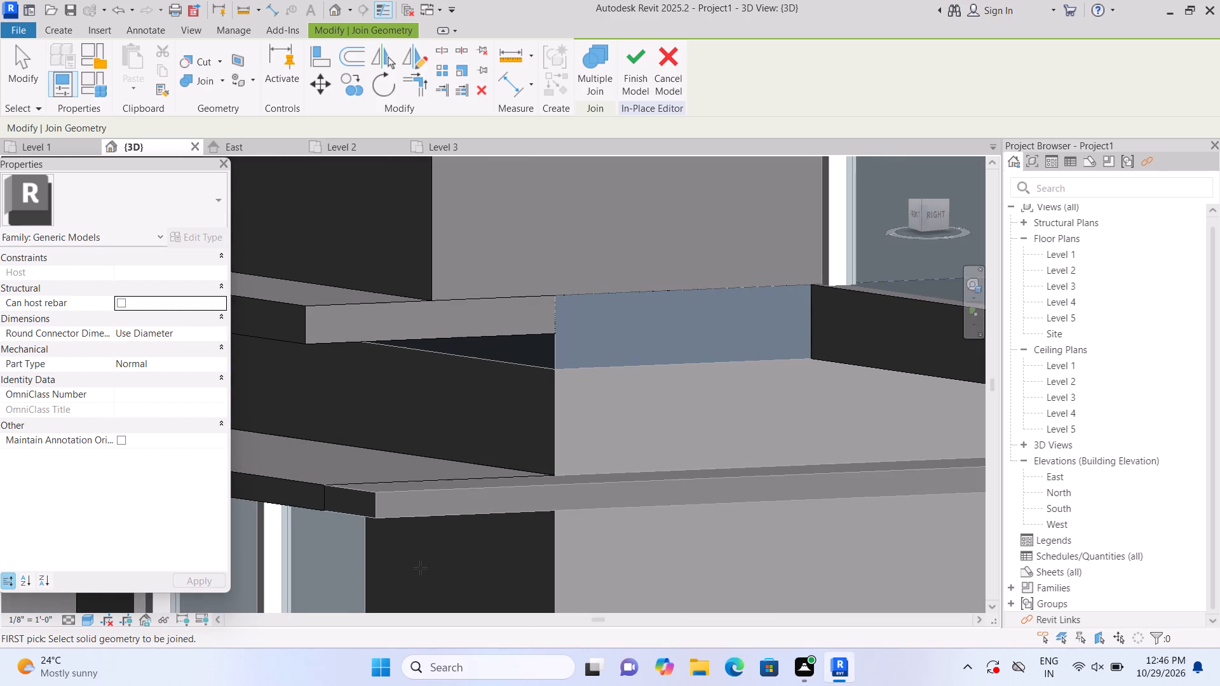
pyautogui.keyDown('shift'); pyautogui.moveTo(360, 568); pyautogui.dragTo(383, 589, button='middle'); pyautogui.keyUp('shift')
pyautogui.scroll(1, 383, 589)
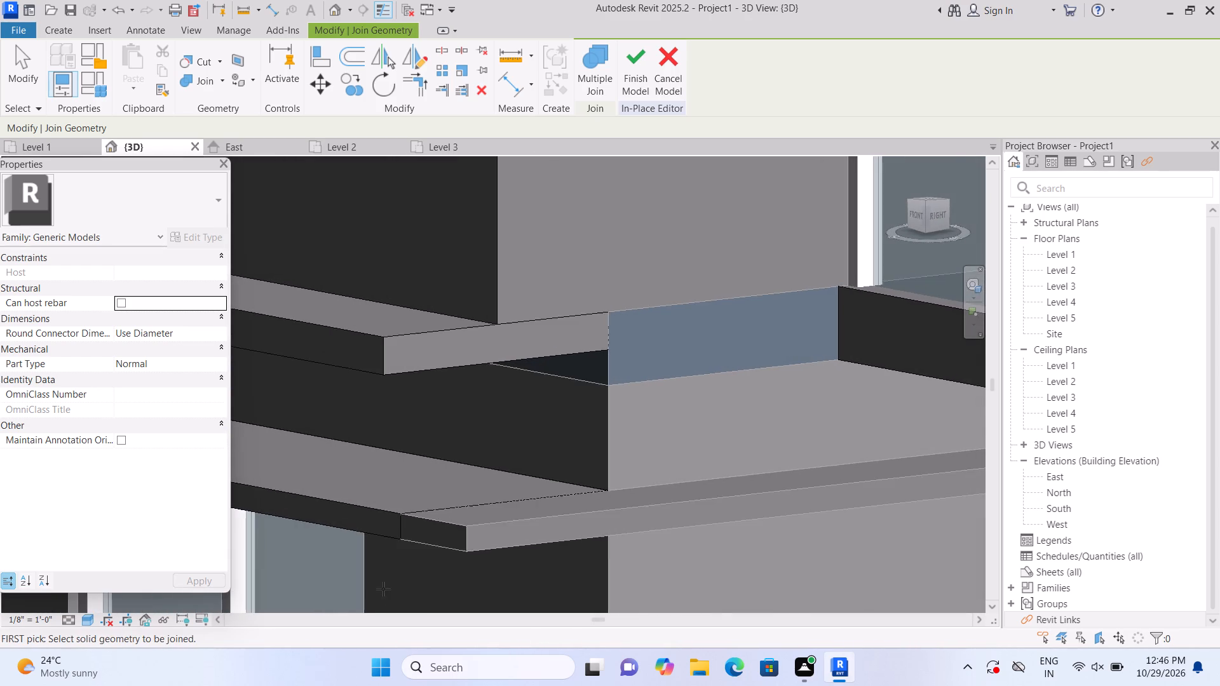
pyautogui.scroll(6, 383, 575)
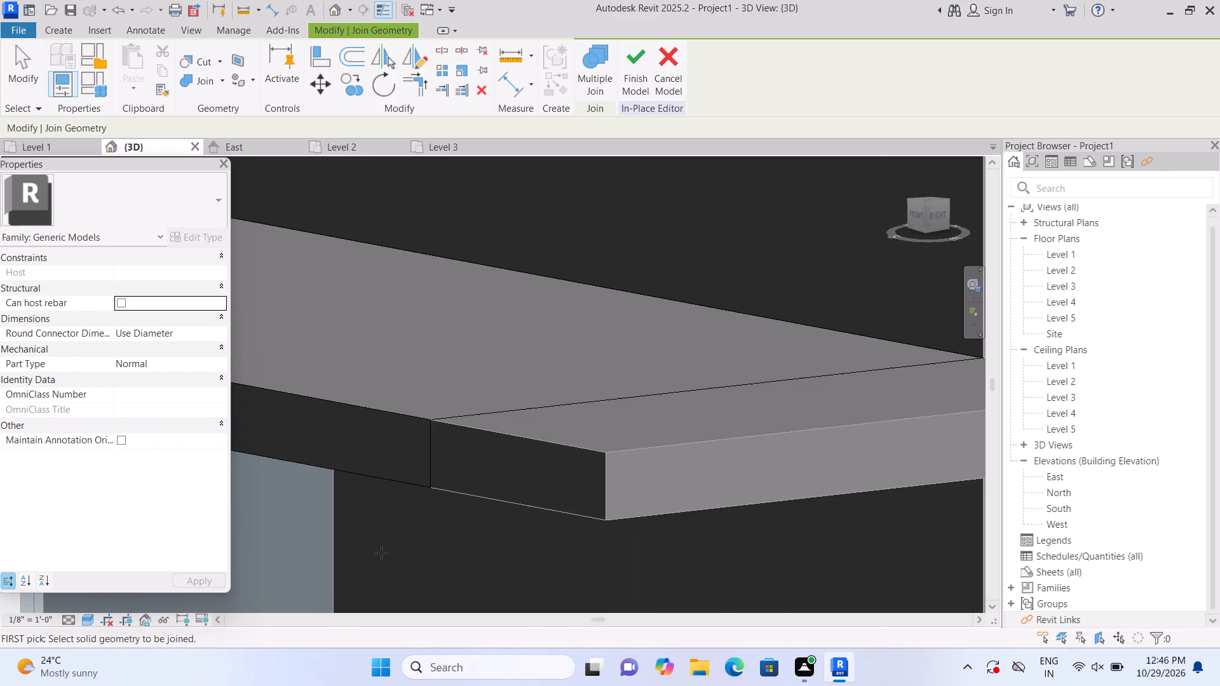
pyautogui.scroll(1, 390, 541)
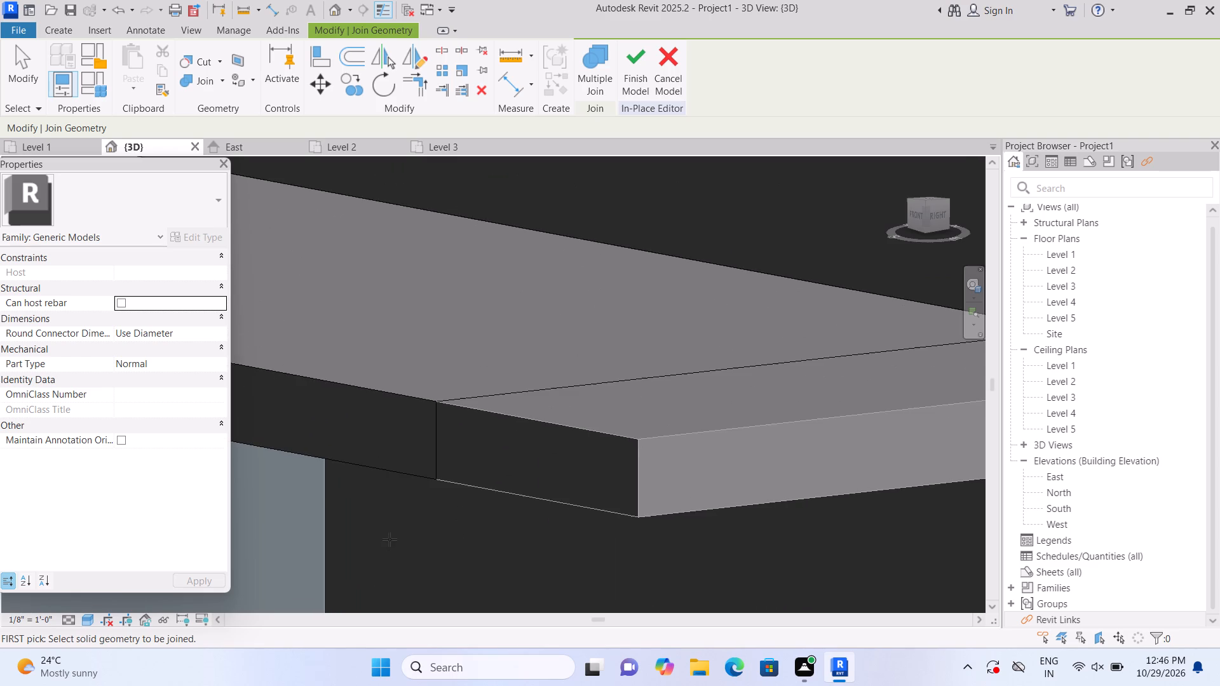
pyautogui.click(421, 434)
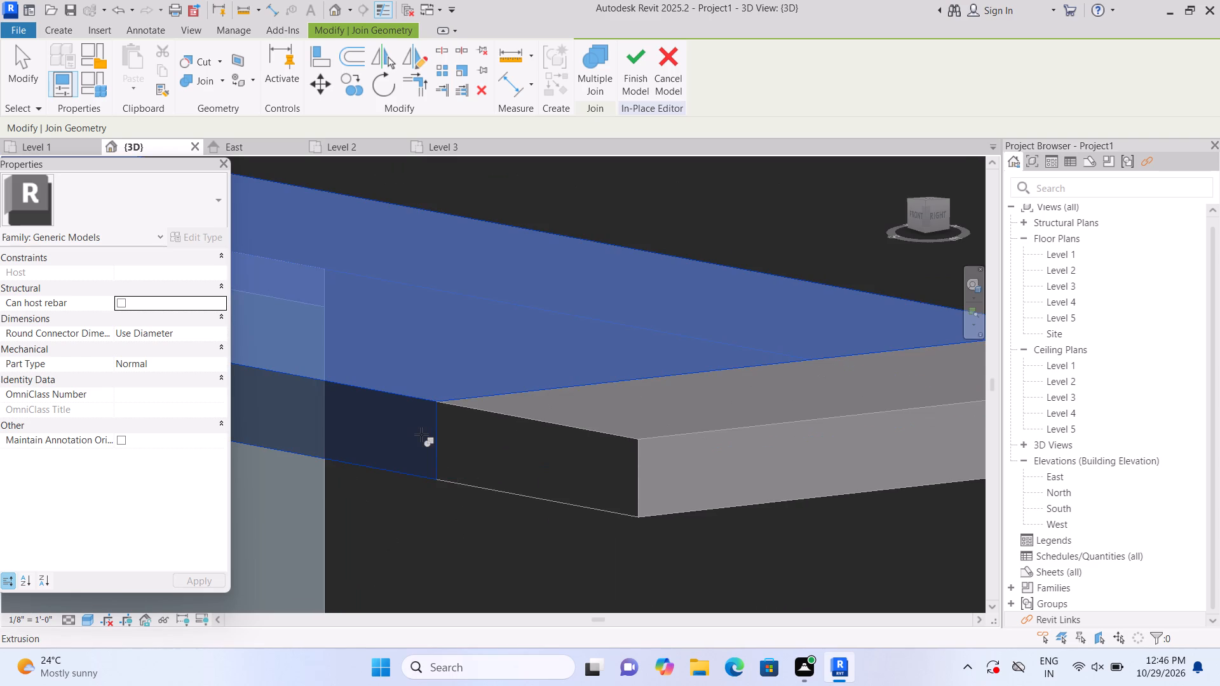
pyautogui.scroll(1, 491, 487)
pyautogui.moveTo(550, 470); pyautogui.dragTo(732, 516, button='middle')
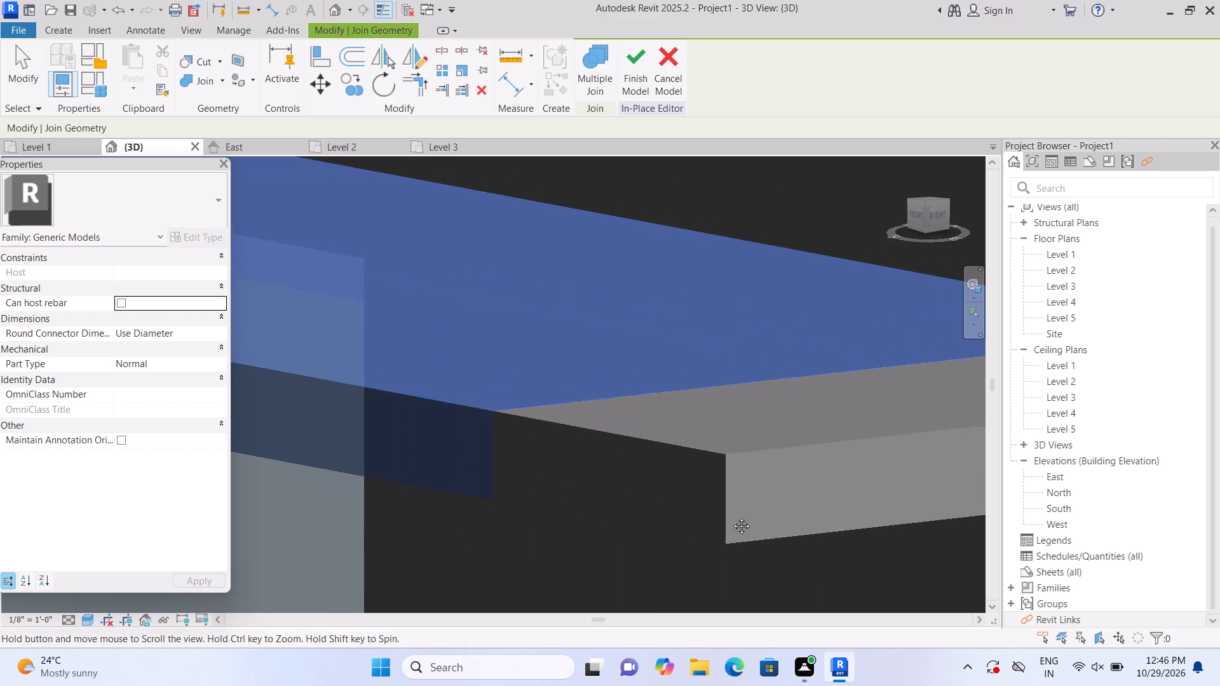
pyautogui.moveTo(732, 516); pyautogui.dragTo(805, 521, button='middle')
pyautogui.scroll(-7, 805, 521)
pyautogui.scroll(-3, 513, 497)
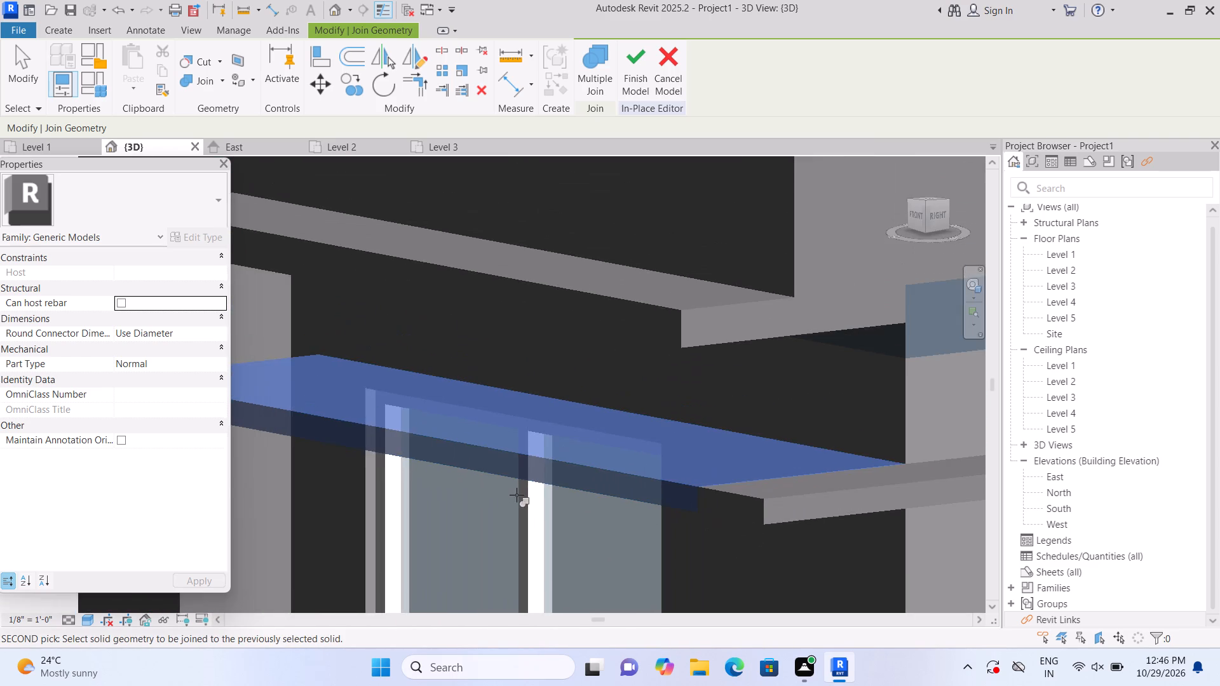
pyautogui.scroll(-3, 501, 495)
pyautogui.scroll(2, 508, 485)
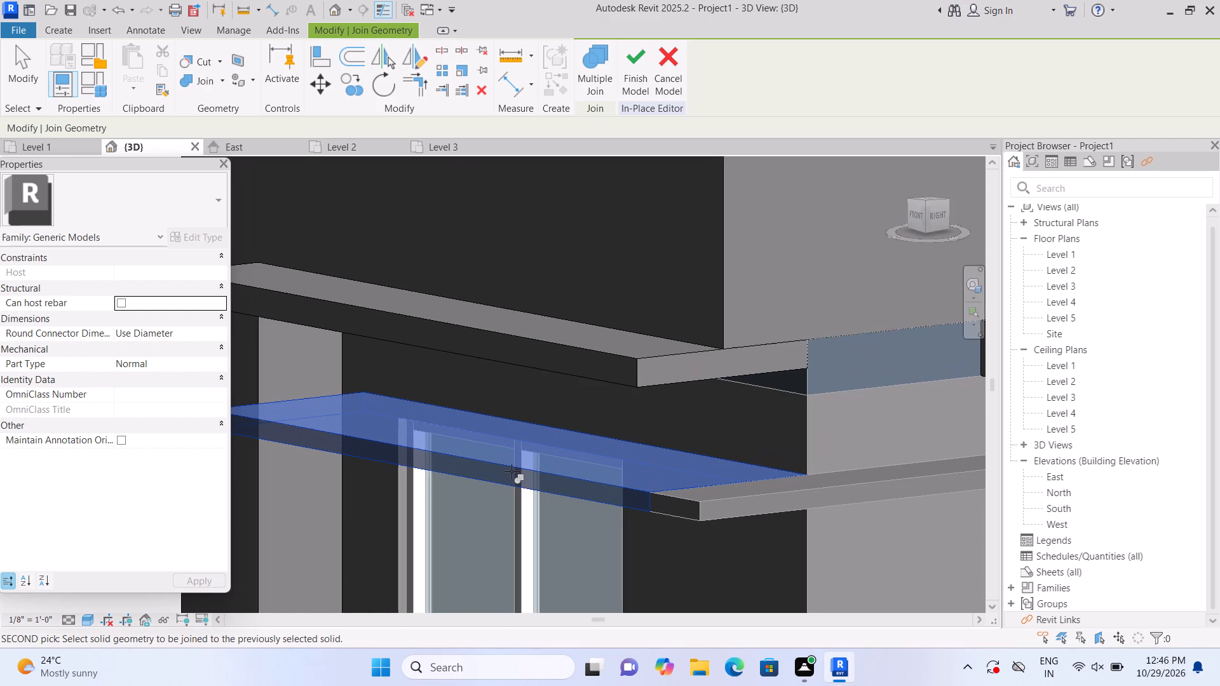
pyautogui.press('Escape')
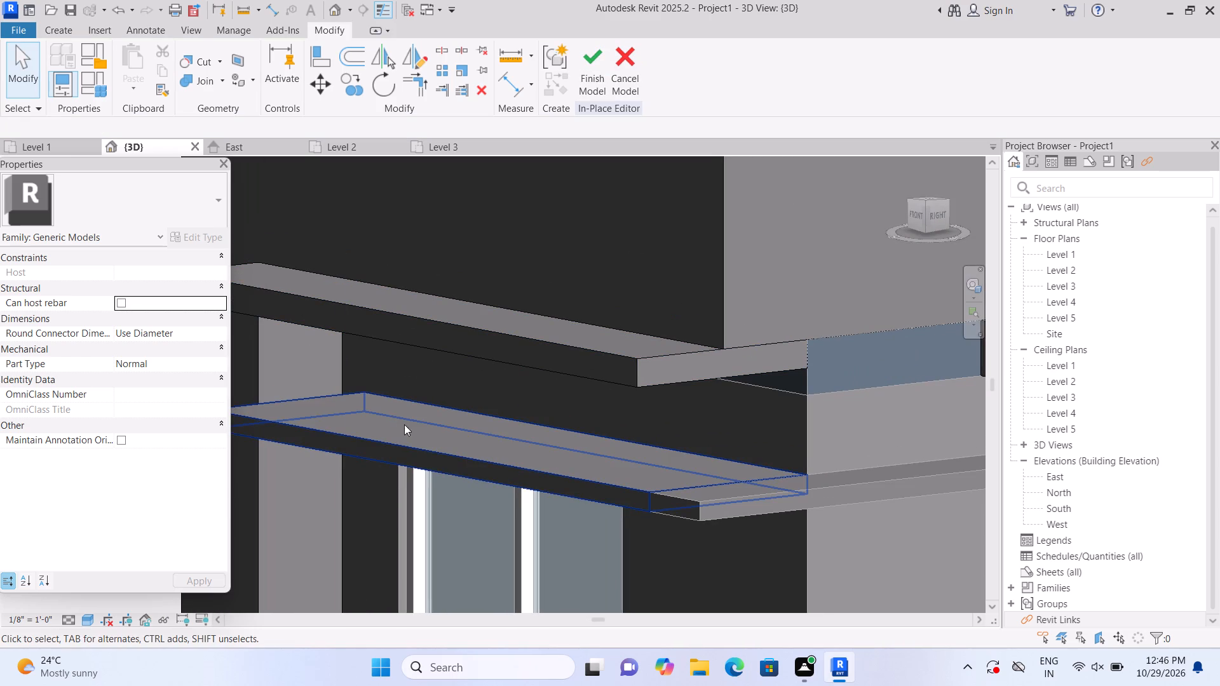
# Nudge the ground-floor window canopy's outer face slightly with its shape handle and finish the in-place model.
pyautogui.click(417, 439)
pyautogui.scroll(1, 563, 516)
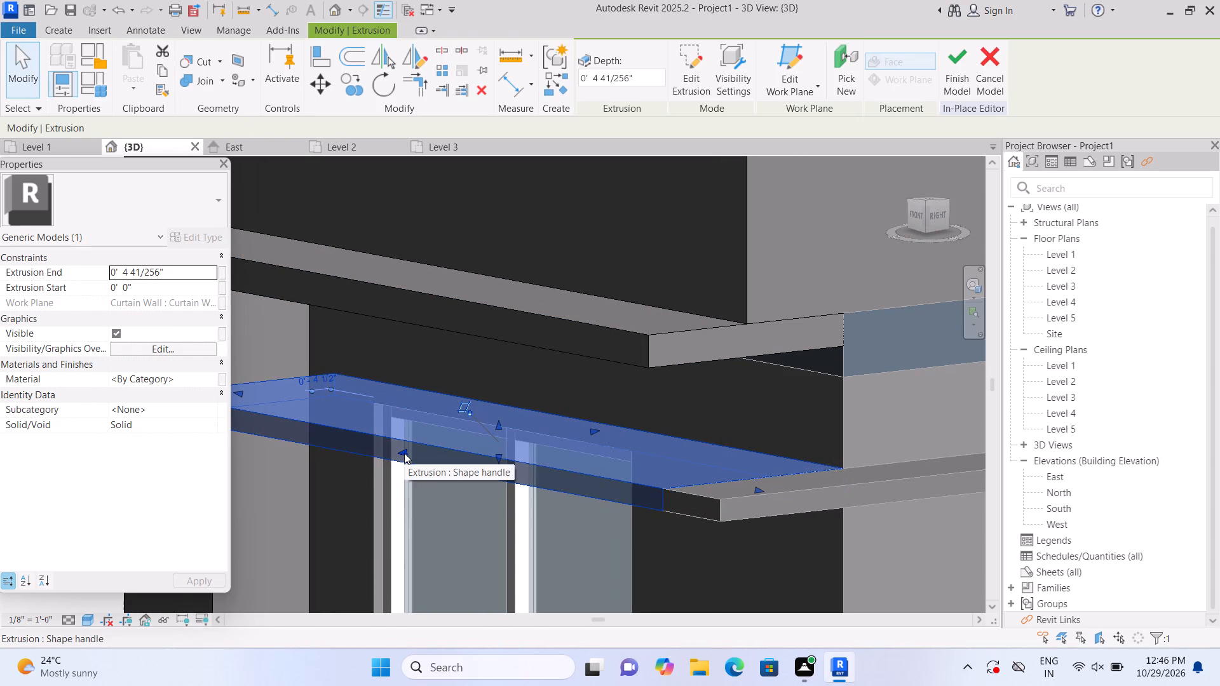
pyautogui.click(404, 453)
pyautogui.moveTo(404, 453); pyautogui.dragTo(412, 447)
pyautogui.scroll(2, 433, 525)
pyautogui.scroll(1, 539, 532)
pyautogui.moveTo(539, 532); pyautogui.dragTo(385, 516, button='middle')
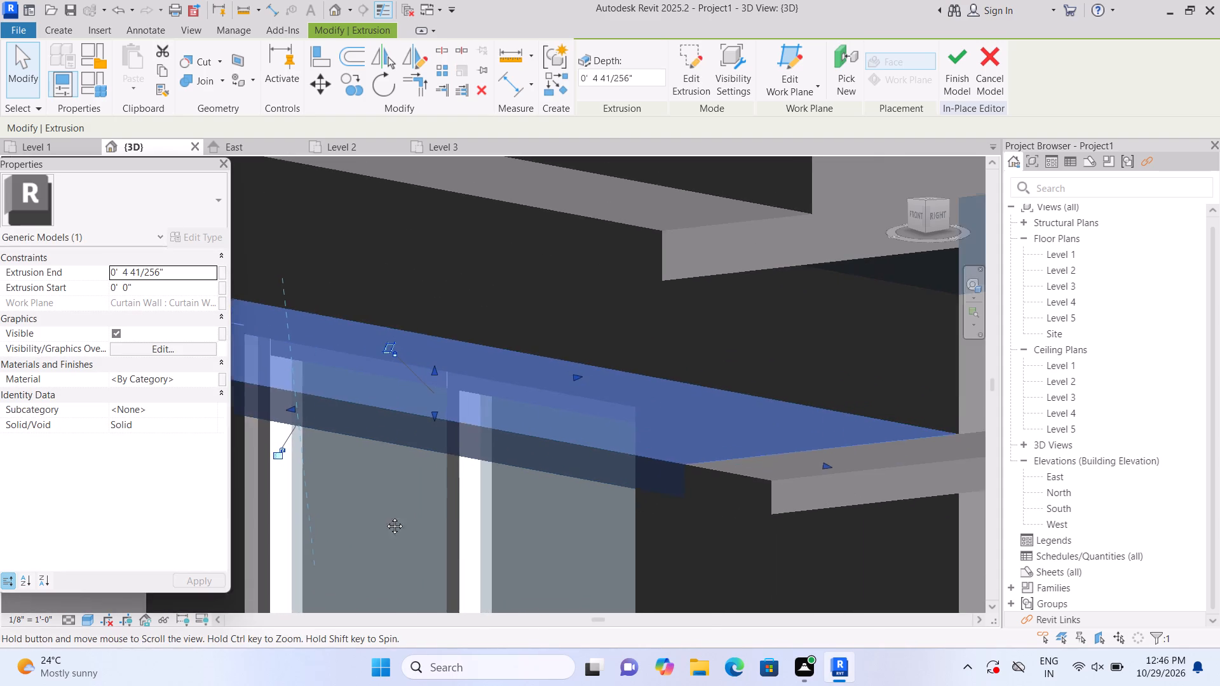
pyautogui.moveTo(385, 516); pyautogui.dragTo(210, 505, button='middle')
pyautogui.press('Escape')
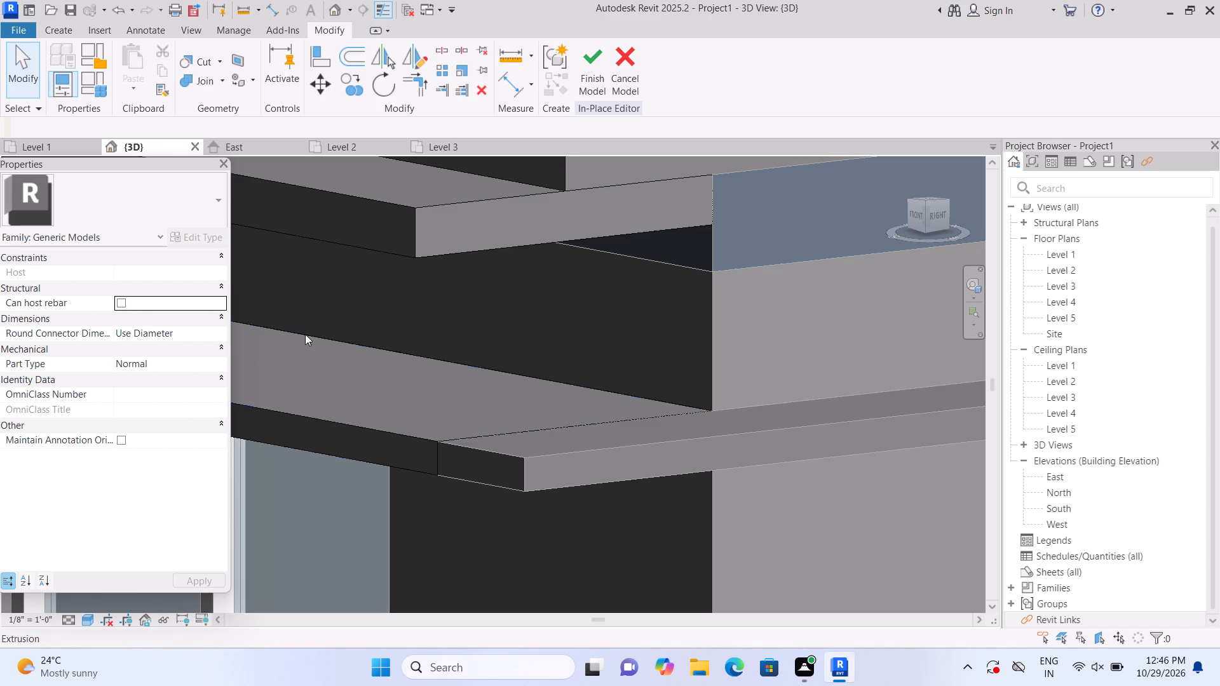
pyautogui.click(596, 69)
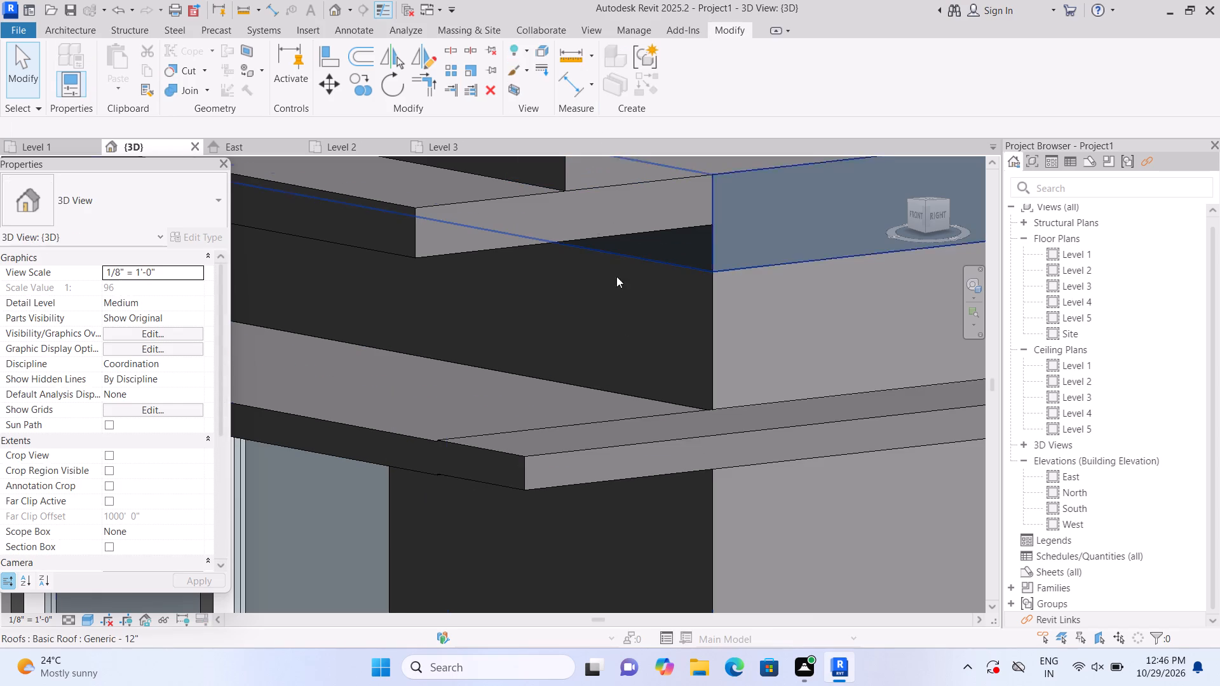
# Adjust the side canopy strip's bottom face with its shape handle to line up with the window canopy's underside at the corner.
pyautogui.click(622, 432)
pyautogui.scroll(1, 622, 433)
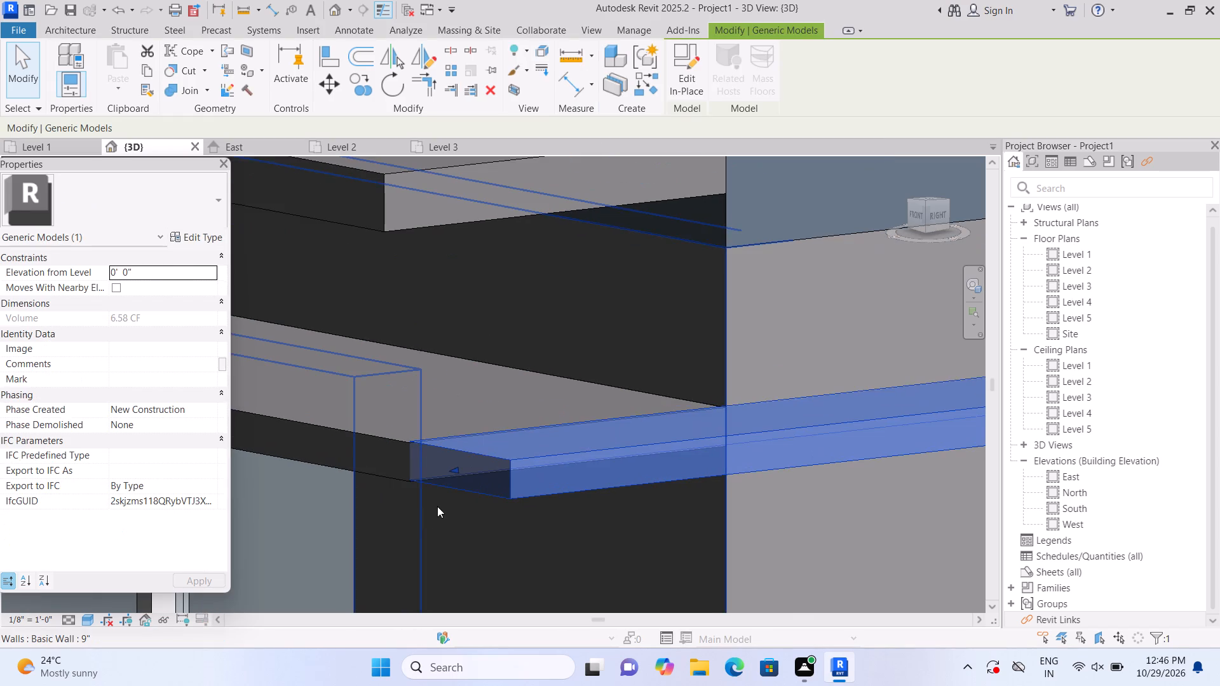
pyautogui.scroll(1, 439, 505)
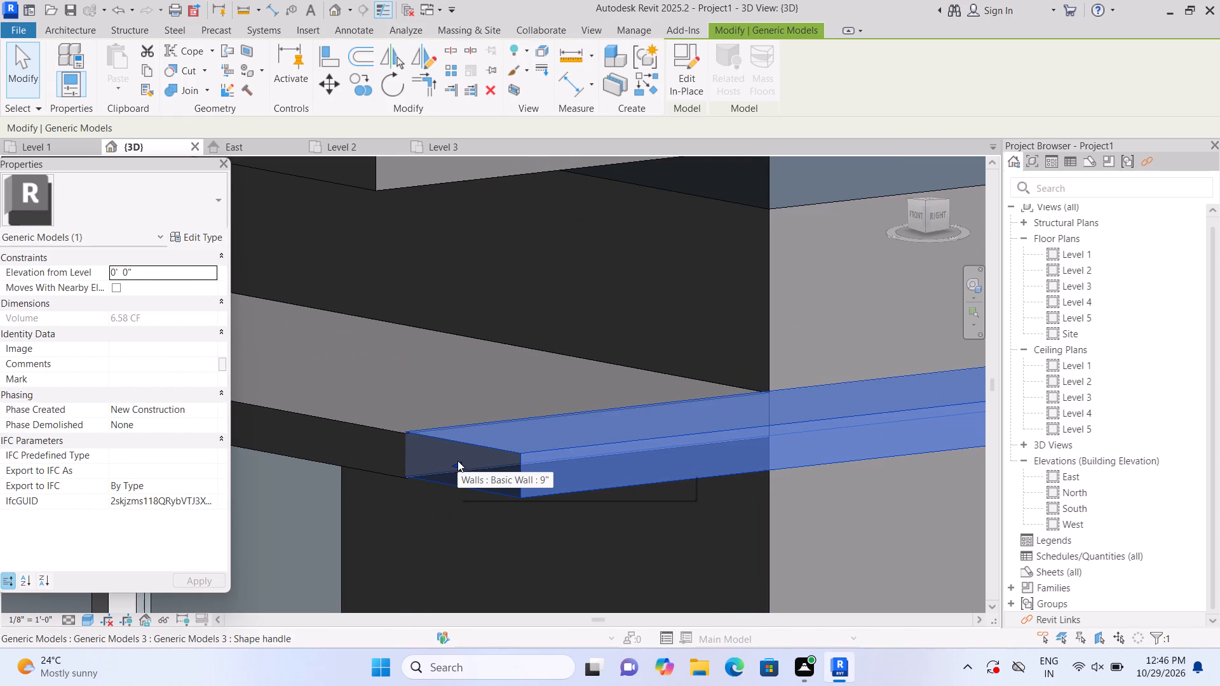
pyautogui.scroll(1, 682, 506)
pyautogui.moveTo(682, 506); pyautogui.dragTo(627, 314, button='middle')
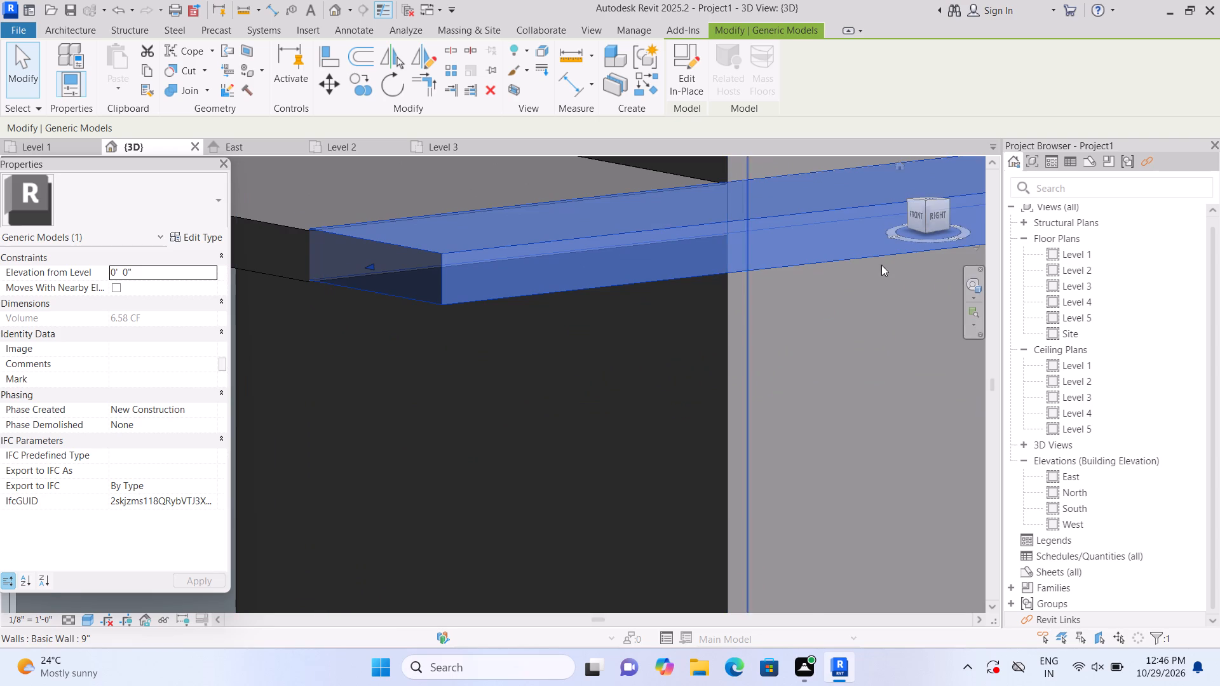
pyautogui.scroll(-5, 904, 253)
pyautogui.moveTo(899, 297); pyautogui.dragTo(673, 341, button='middle')
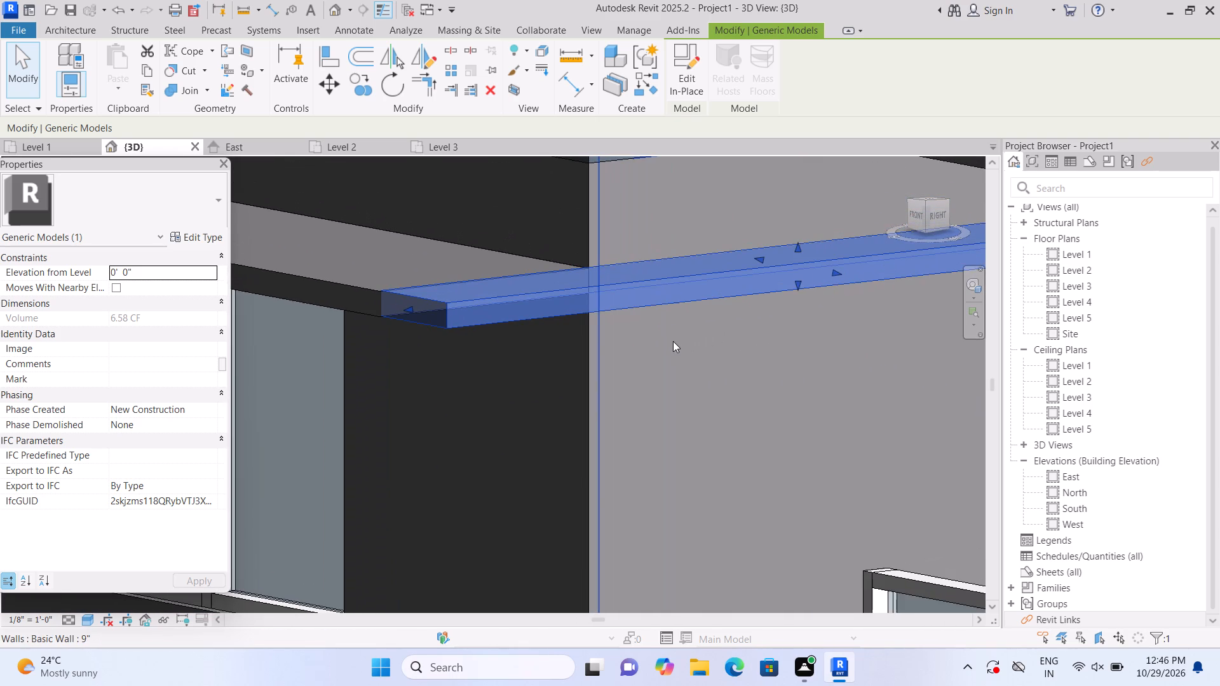
pyautogui.moveTo(796, 282); pyautogui.dragTo(796, 292)
pyautogui.doubleClick(796, 292)
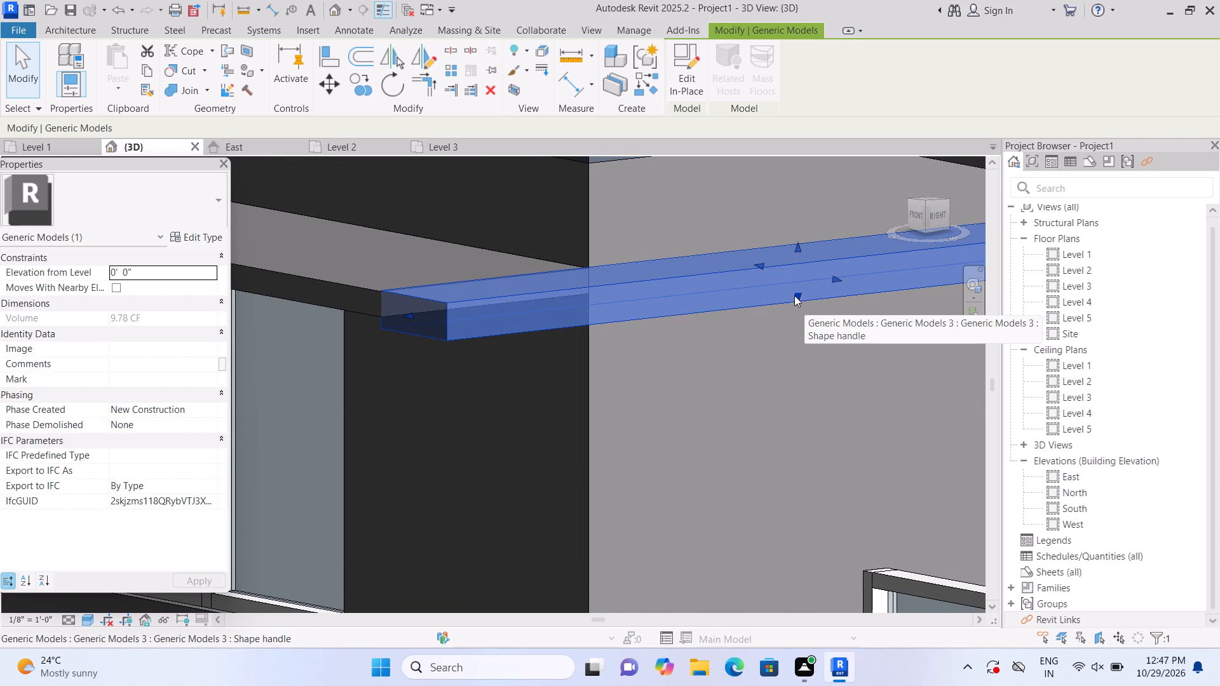
pyautogui.moveTo(797, 296); pyautogui.dragTo(802, 285)
pyautogui.moveTo(797, 287); pyautogui.dragTo(797, 287)
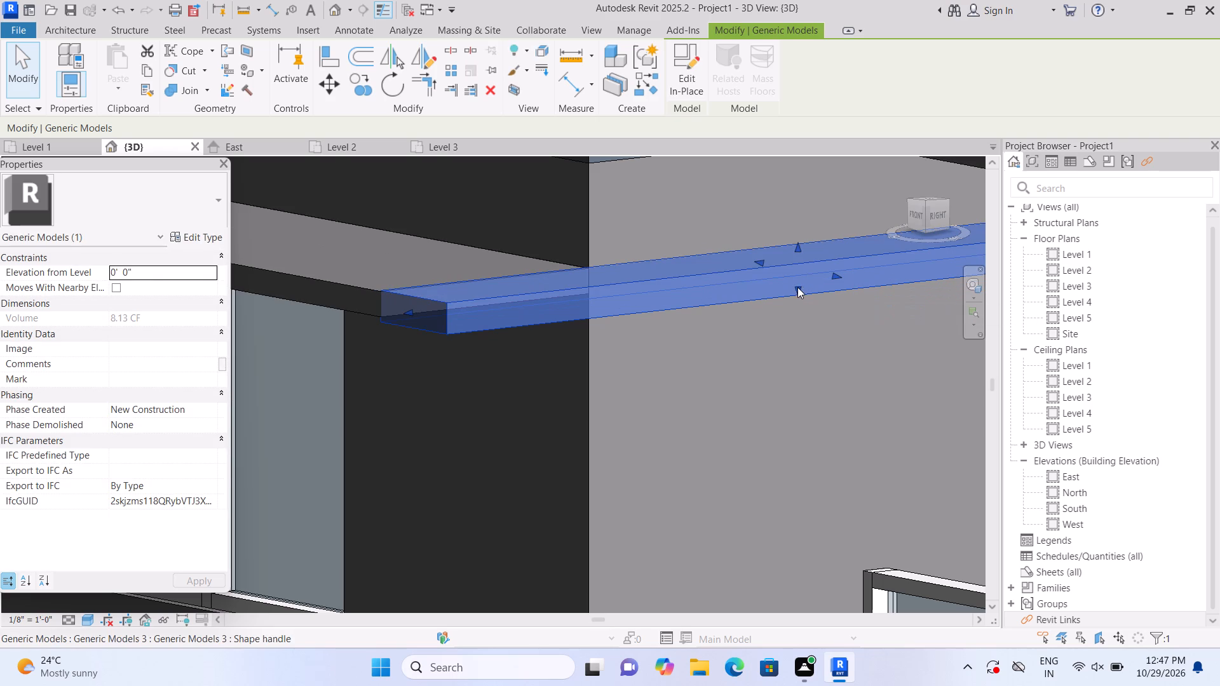
pyautogui.moveTo(797, 287); pyautogui.dragTo(802, 280)
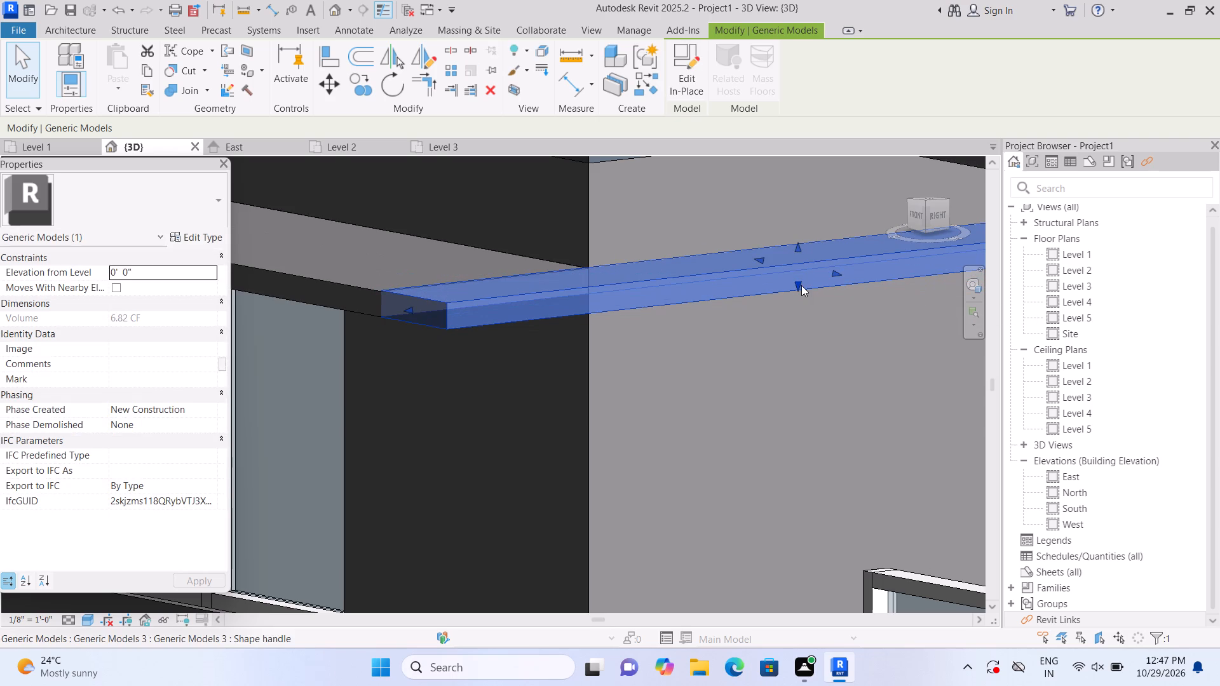
pyautogui.press('Escape')
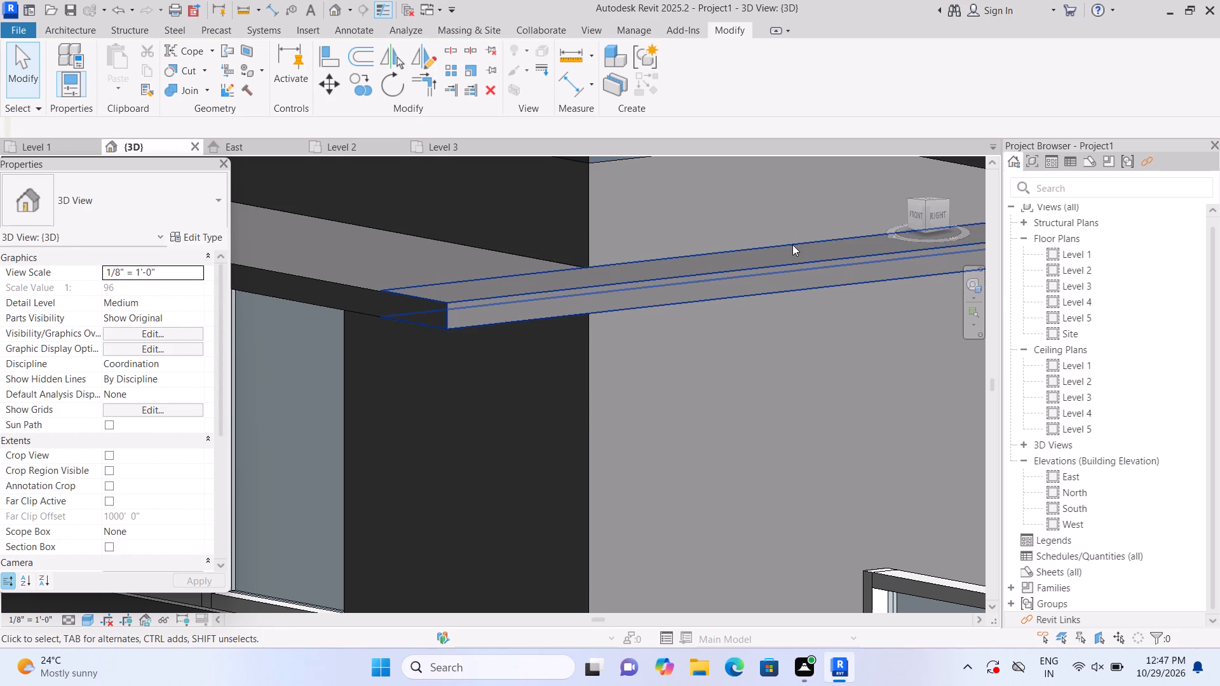
# Adjust the side canopy strip's top face with its shape handle to line up with the window canopy's top at the corner.
pyautogui.click(792, 245)
pyautogui.scroll(1, 792, 245)
pyautogui.moveTo(797, 248); pyautogui.dragTo(817, 335, button='middle')
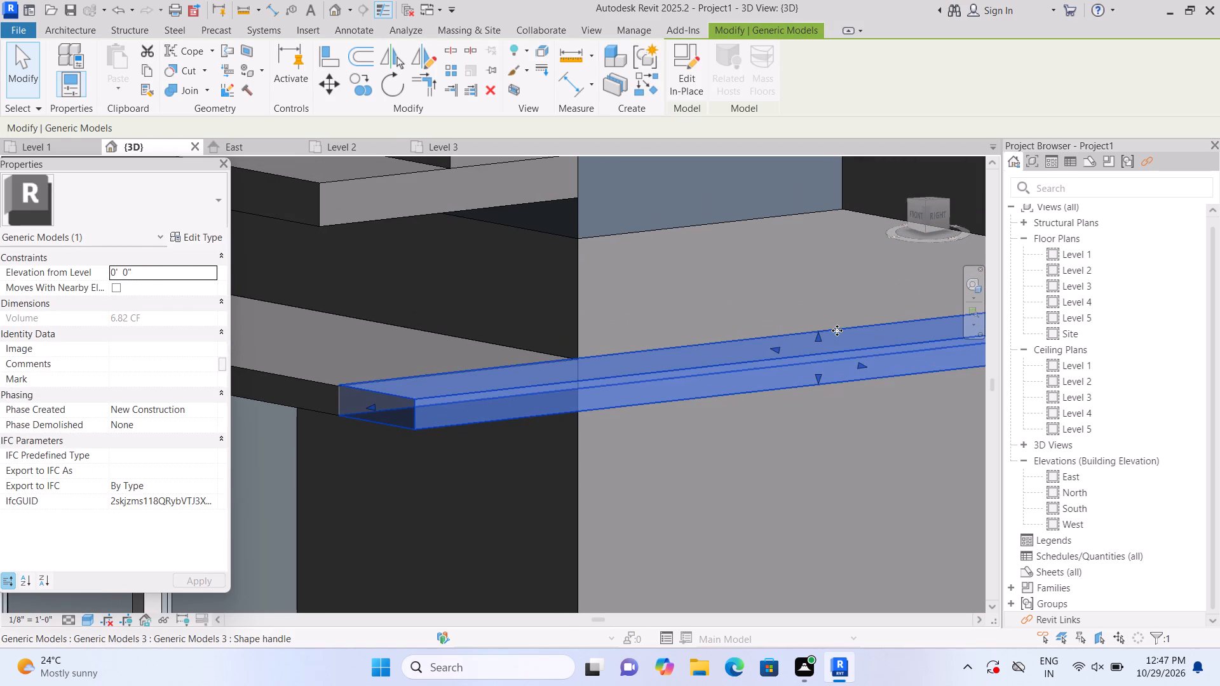
pyautogui.moveTo(817, 335); pyautogui.dragTo(817, 345)
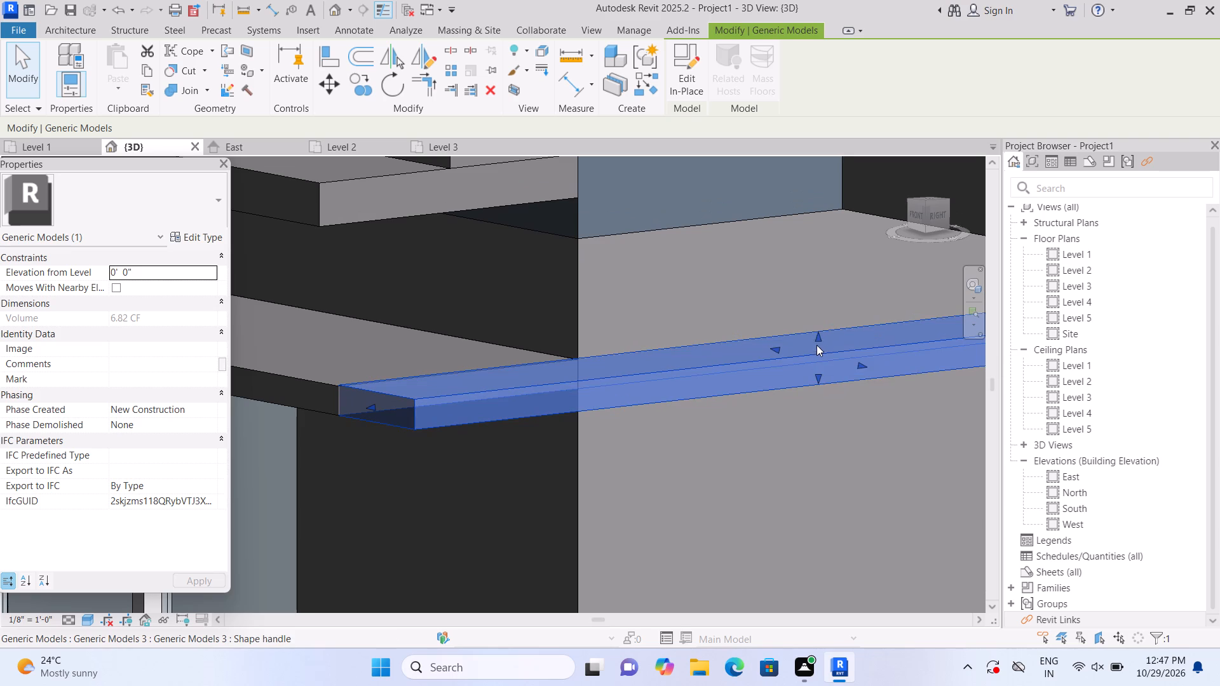
pyautogui.moveTo(817, 345); pyautogui.dragTo(813, 343)
pyautogui.scroll(1, 813, 343)
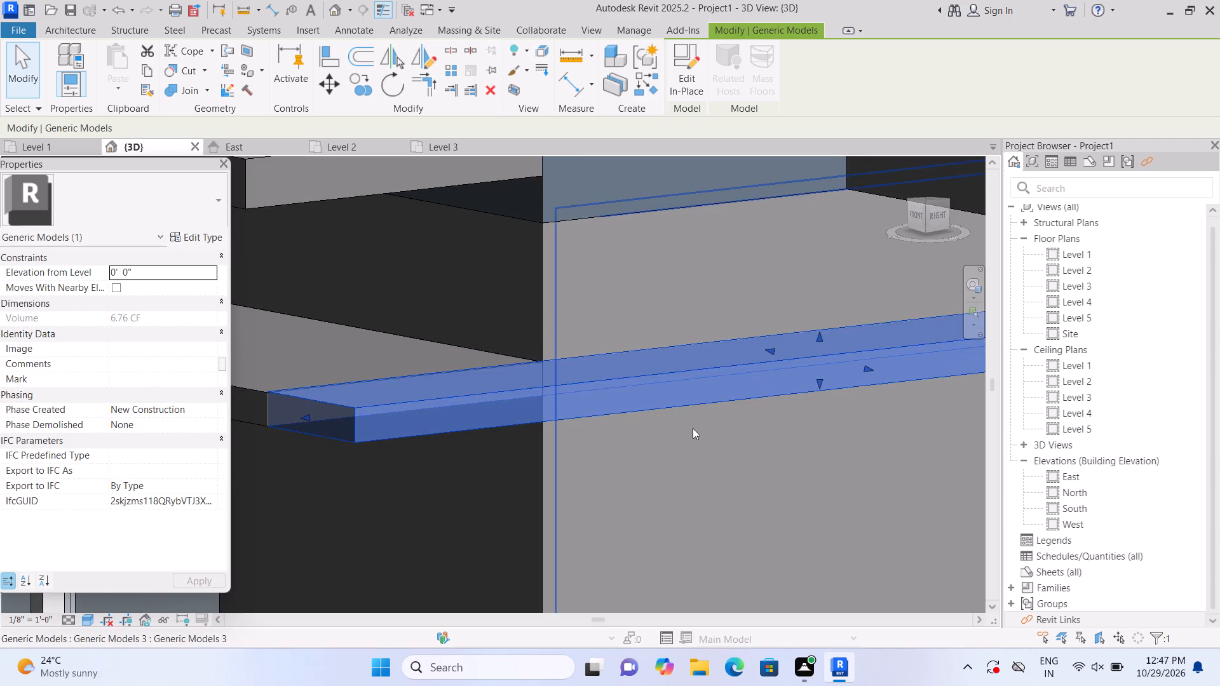
pyautogui.moveTo(684, 441); pyautogui.dragTo(760, 422, button='middle')
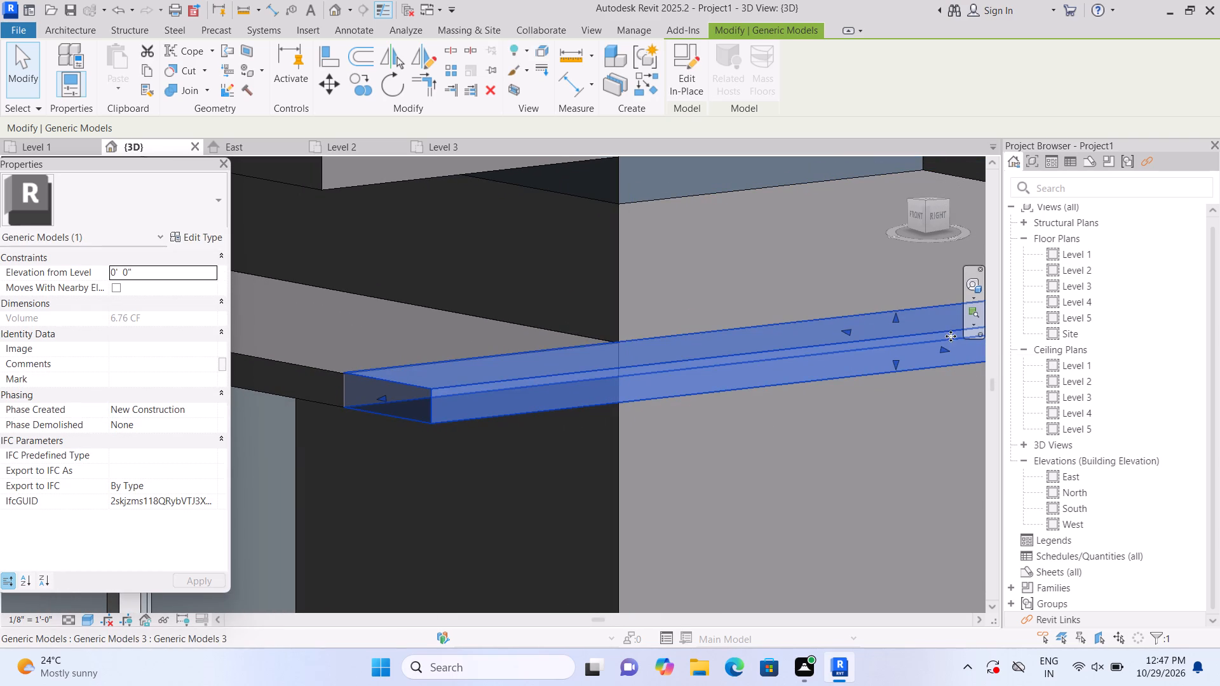
pyautogui.moveTo(893, 314); pyautogui.dragTo(893, 328)
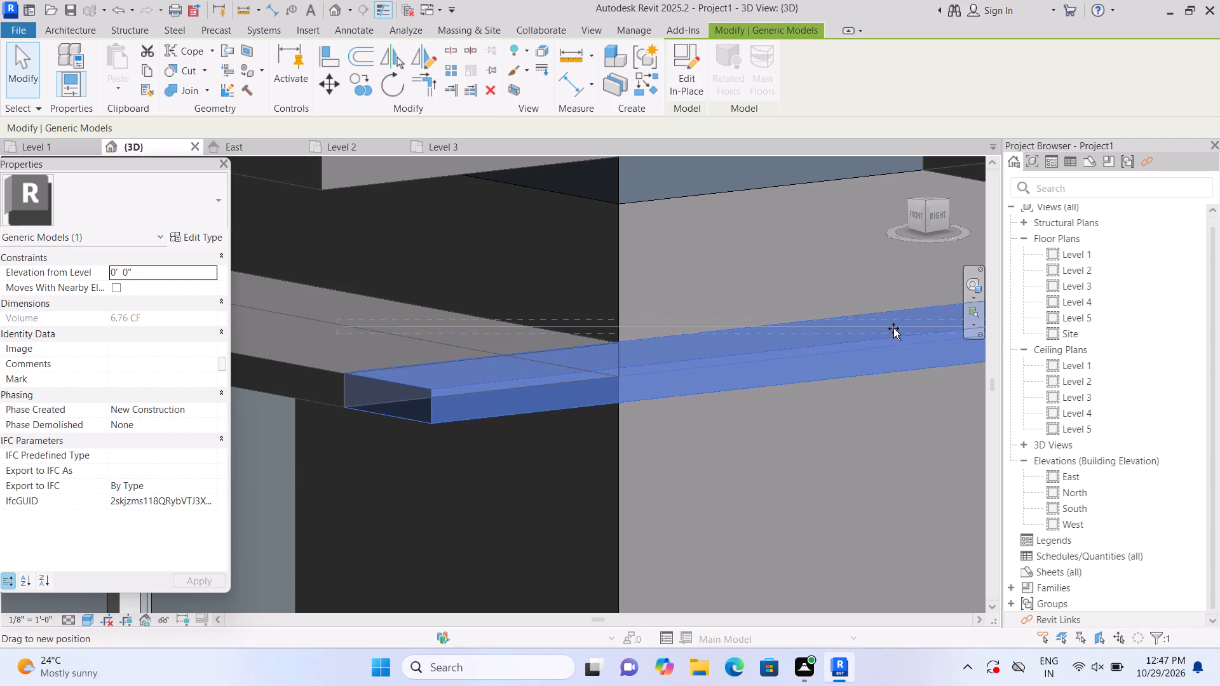
pyautogui.moveTo(893, 328); pyautogui.dragTo(895, 326)
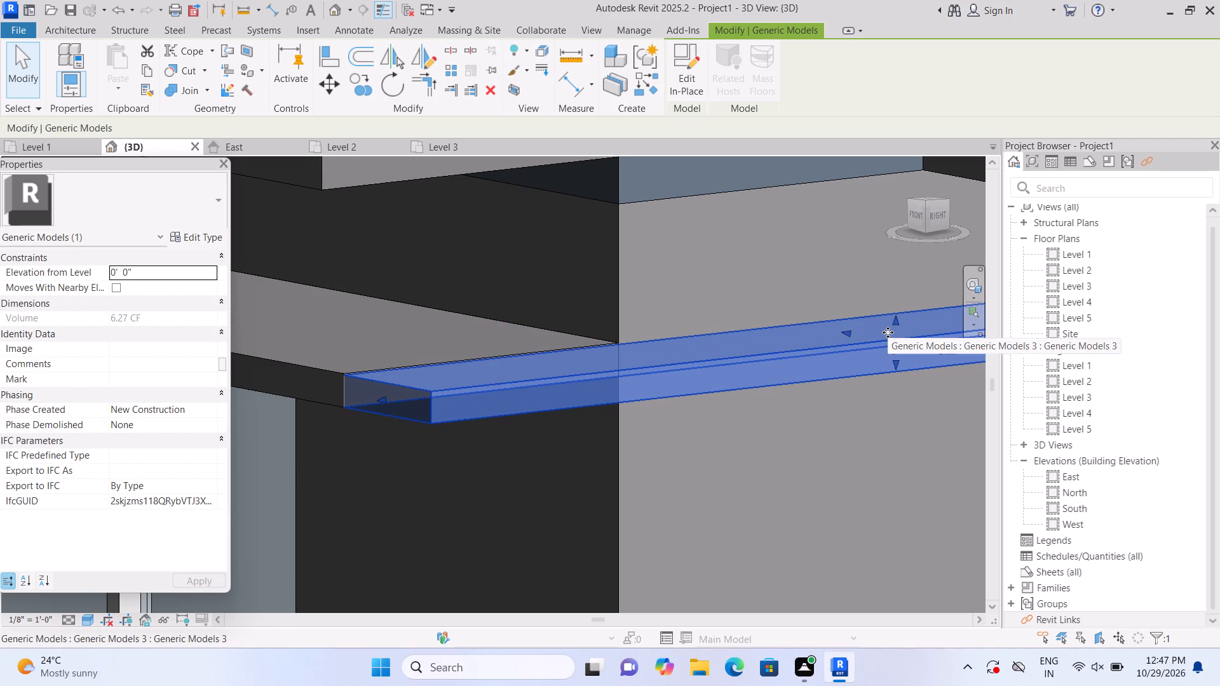
pyautogui.press('Escape')
pyautogui.click(804, 356)
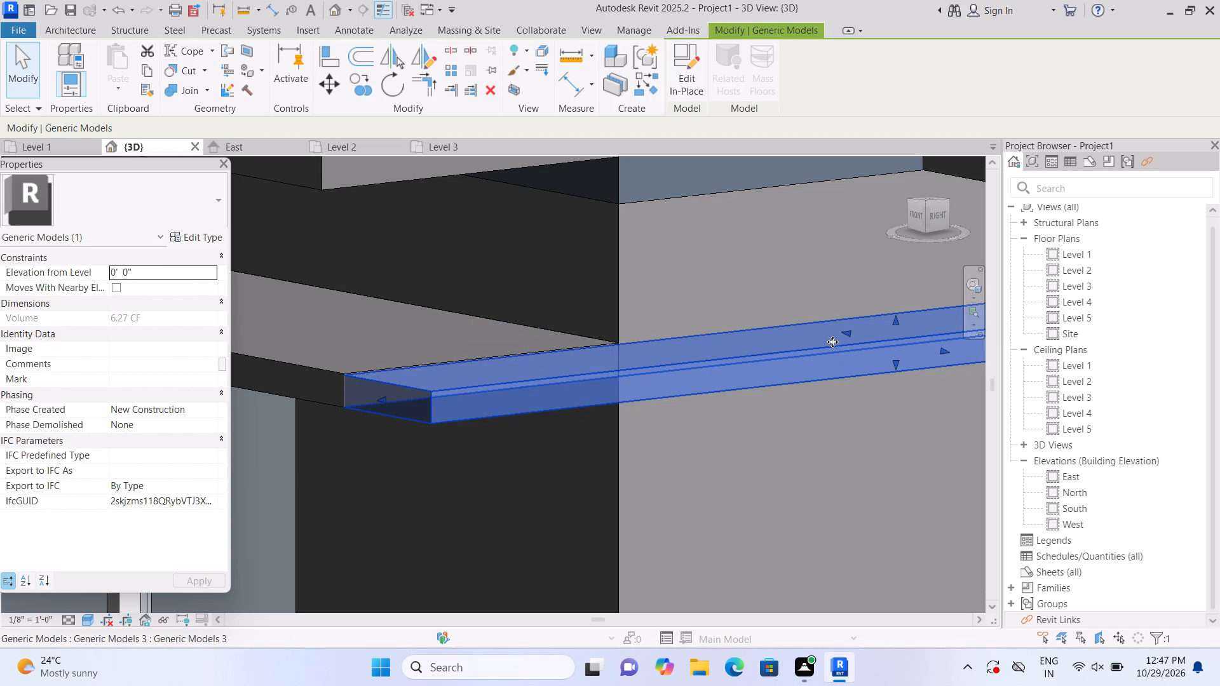
pyautogui.click(896, 321)
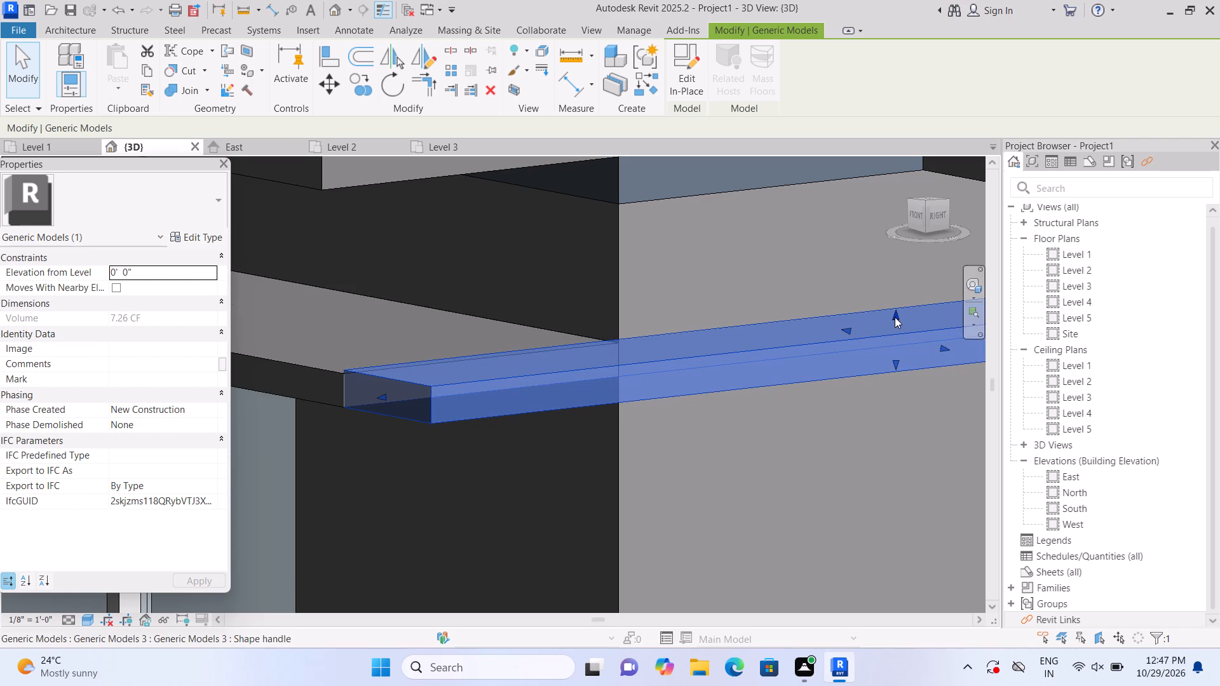
pyautogui.moveTo(896, 316); pyautogui.dragTo(893, 324)
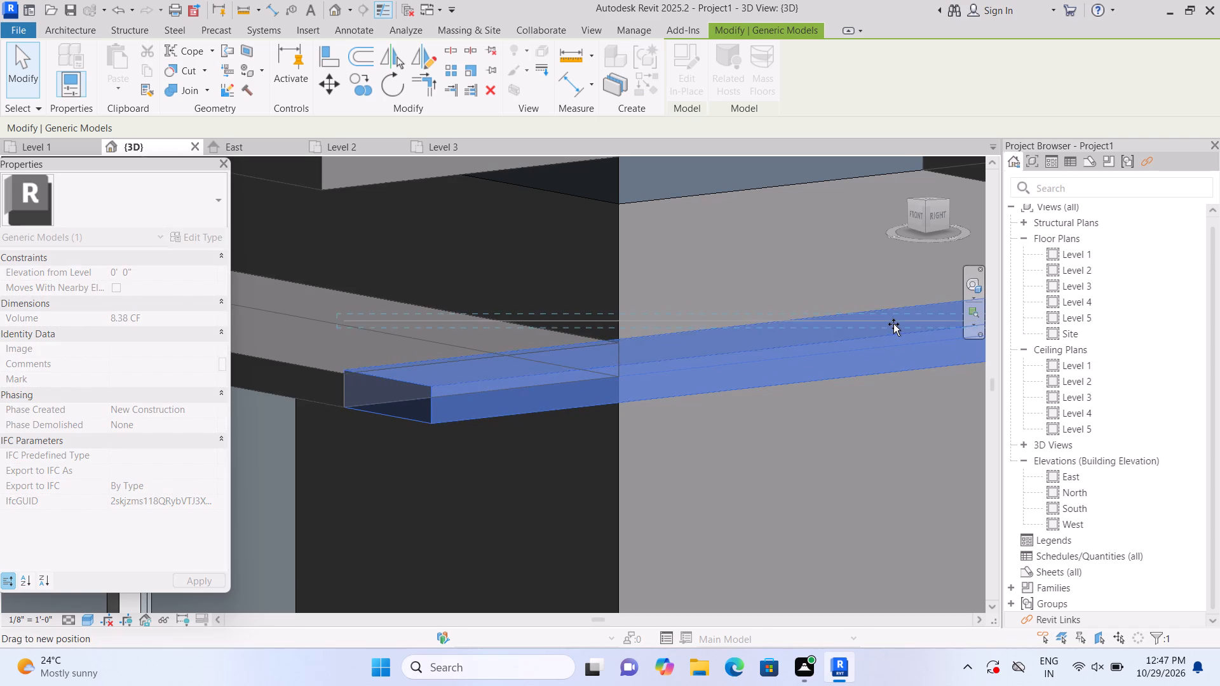
pyautogui.moveTo(893, 324); pyautogui.dragTo(891, 330)
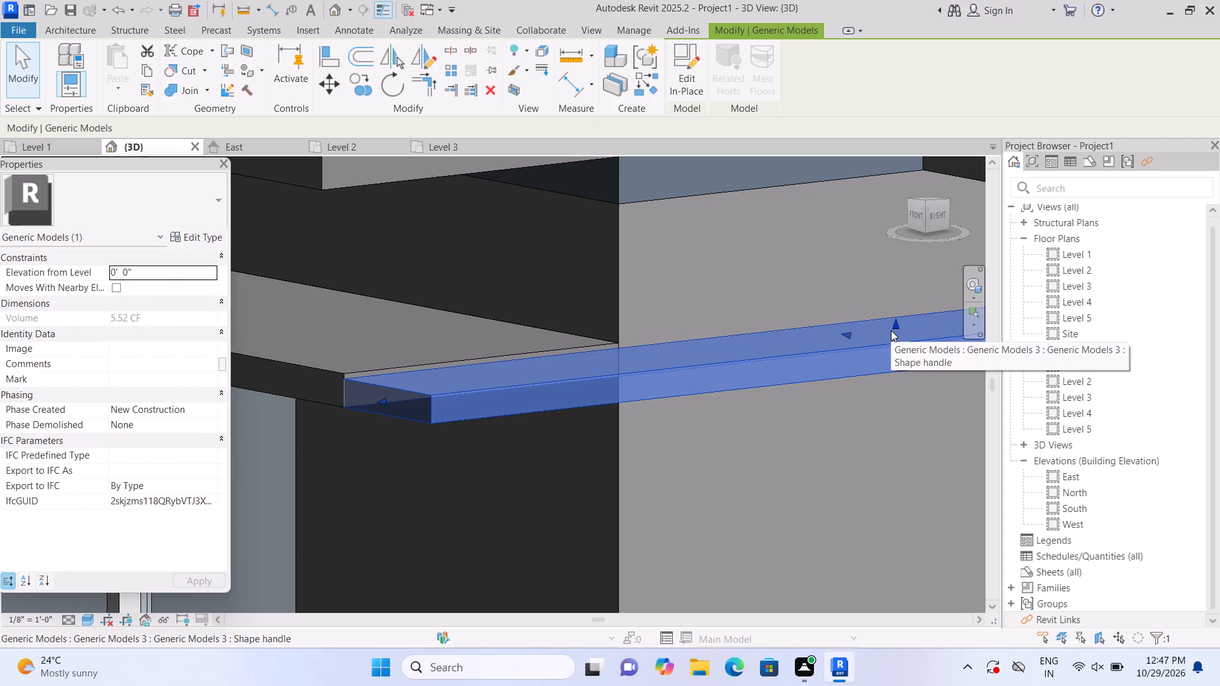
pyautogui.moveTo(895, 323); pyautogui.dragTo(895, 313)
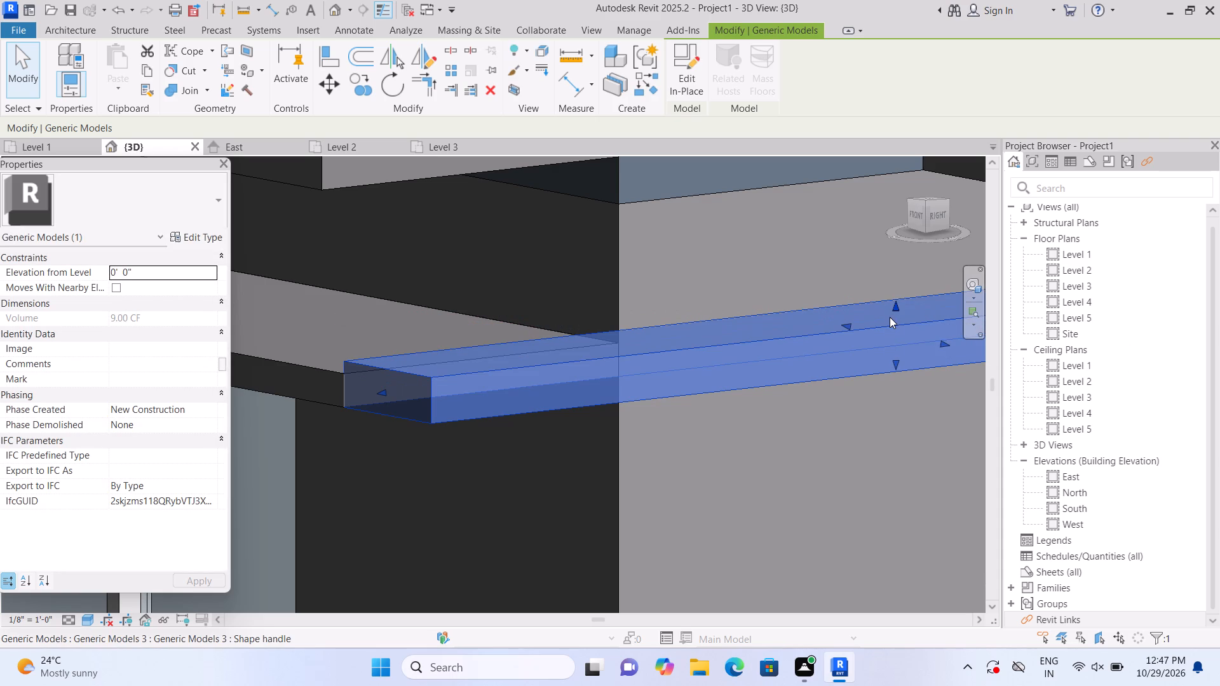
pyautogui.moveTo(892, 302); pyautogui.dragTo(895, 328)
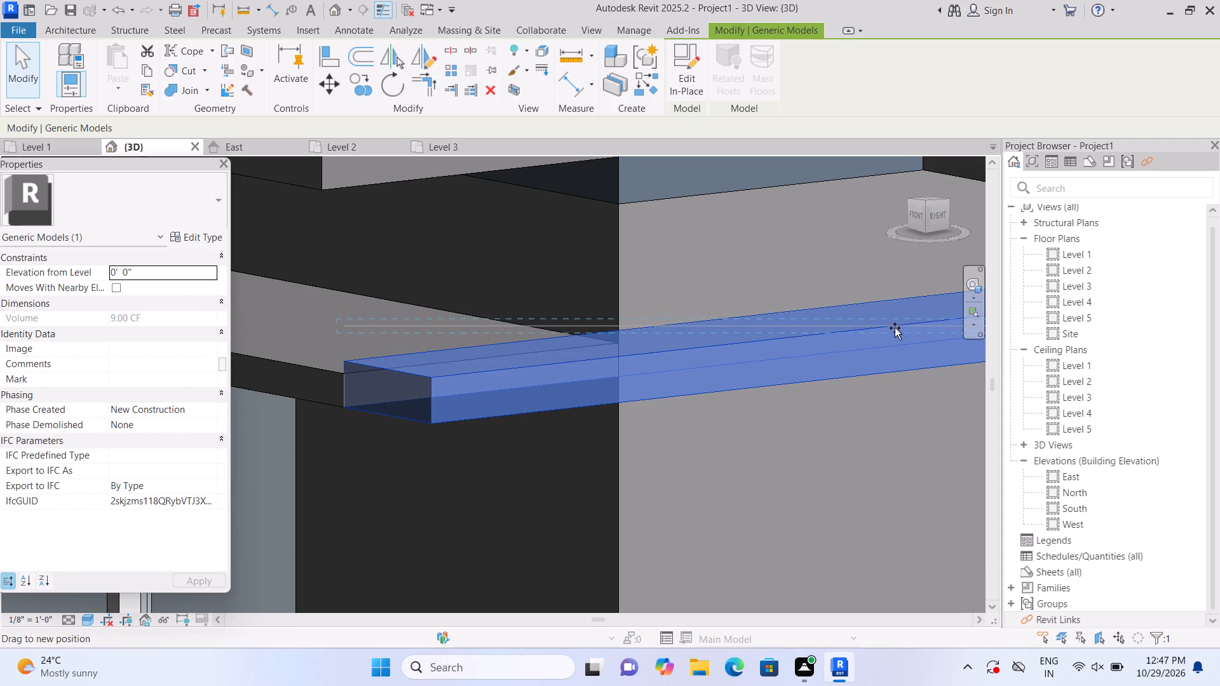
pyautogui.moveTo(895, 328); pyautogui.dragTo(895, 332)
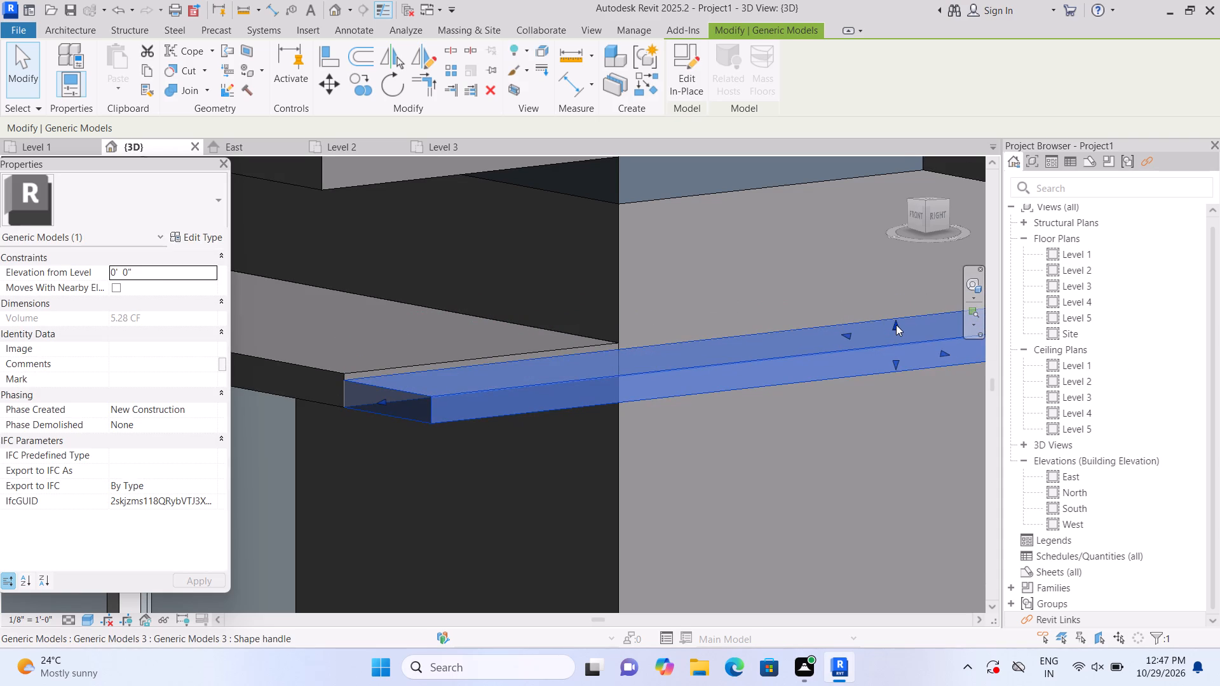
pyautogui.click(896, 324)
pyautogui.press('Escape')
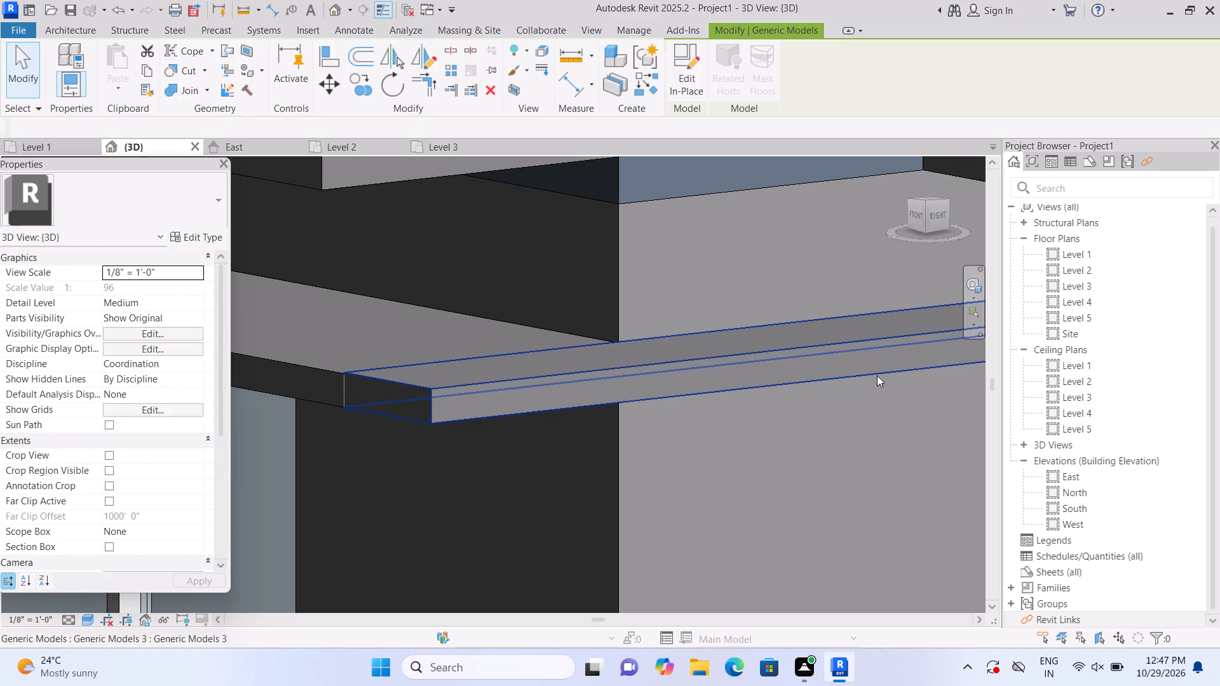
# Nudge the side canopy strip's front end face slightly outward with its shape handle to meet the window canopy's front face.
pyautogui.scroll(1, 435, 404)
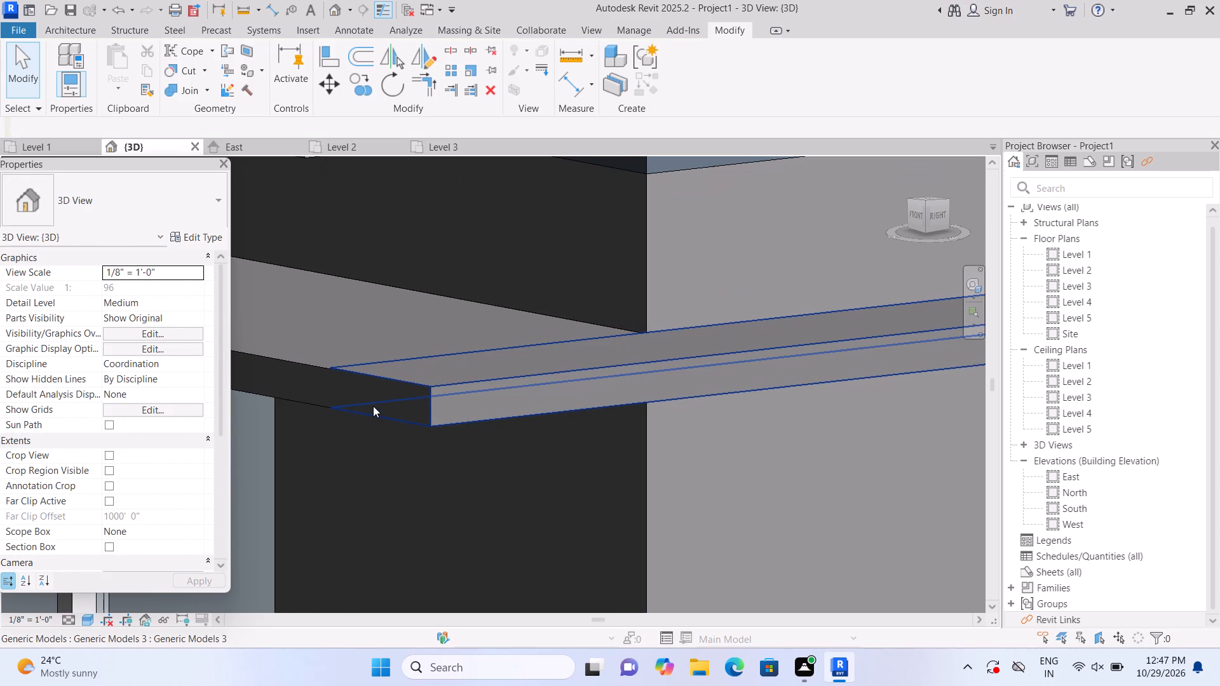
pyautogui.click(373, 406)
pyautogui.click(376, 394)
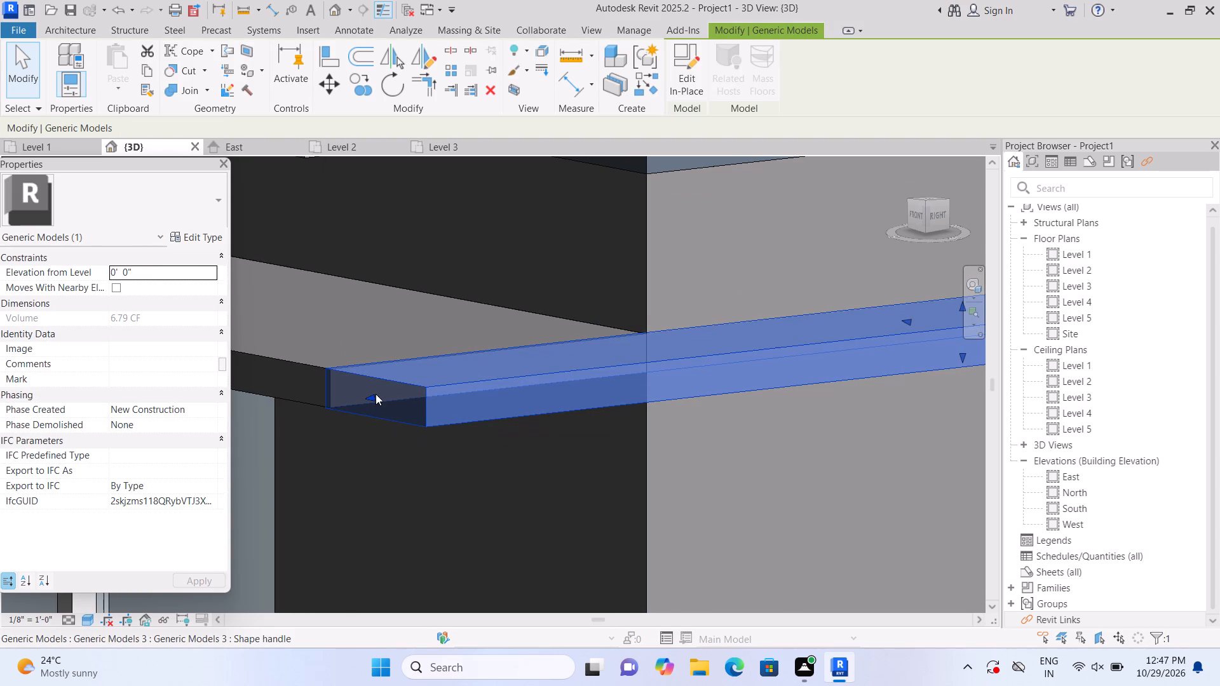
pyautogui.press('Escape')
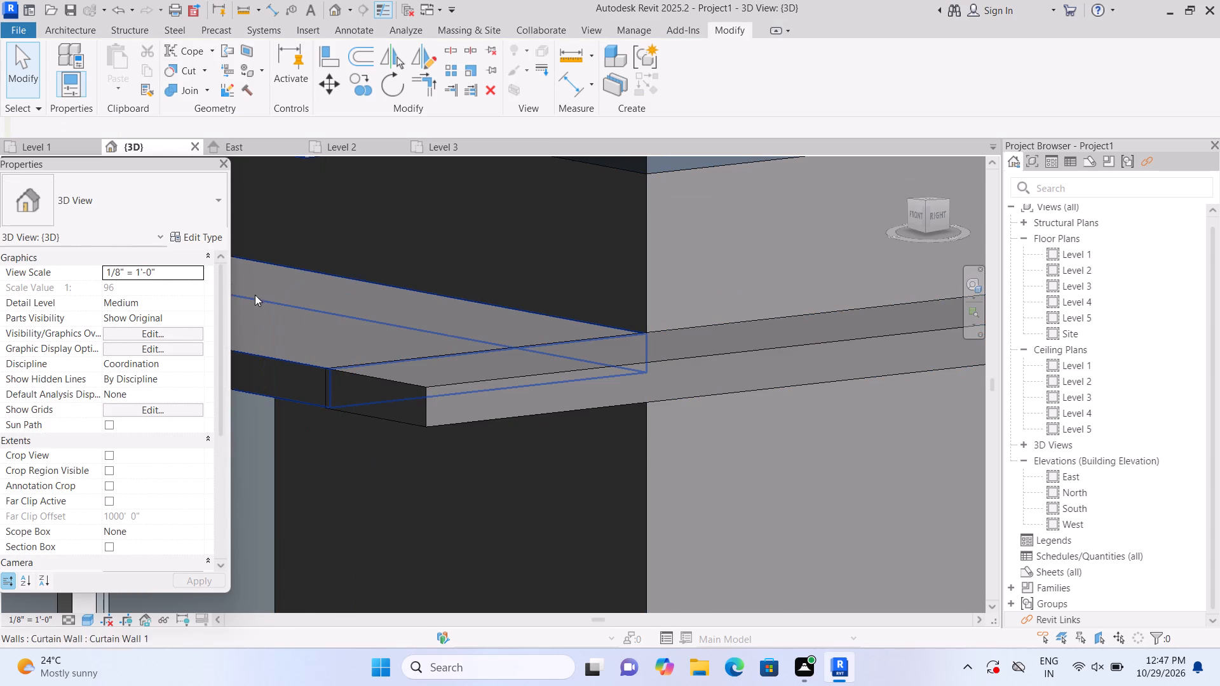
# Join the geometry of the side canopy strip with the adjoining window canopy at the corner.
pyautogui.click(205, 84)
pyautogui.click(202, 121)
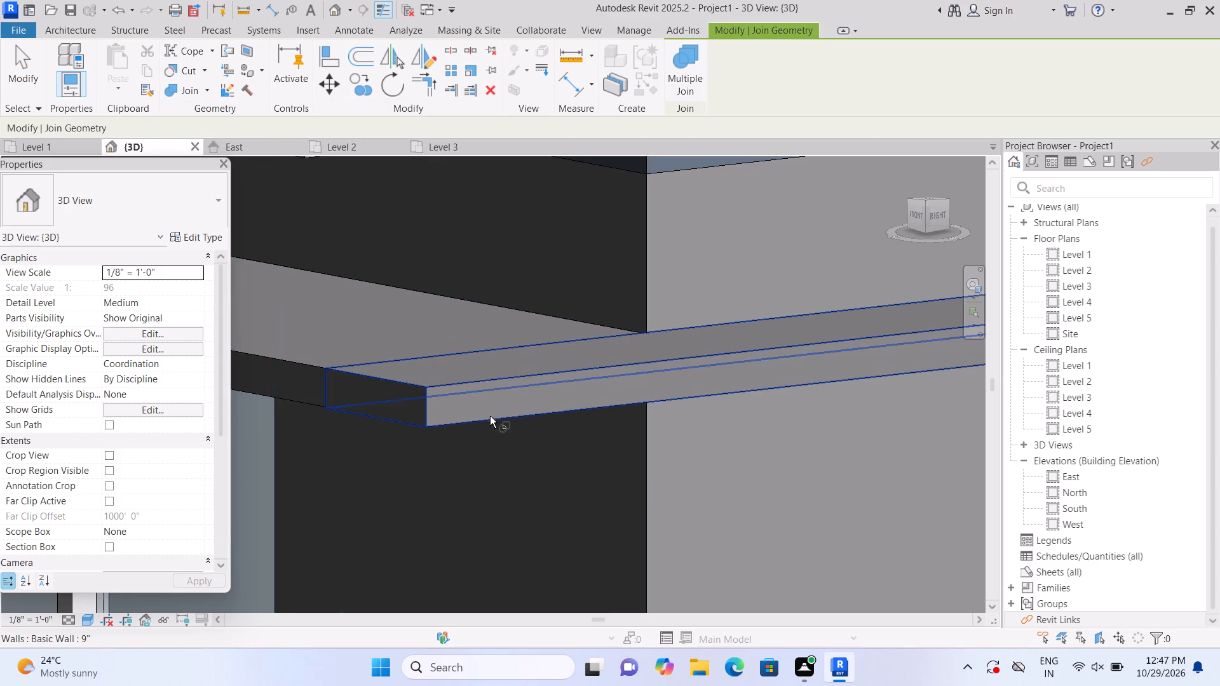
pyautogui.click(477, 367)
pyautogui.click(300, 357)
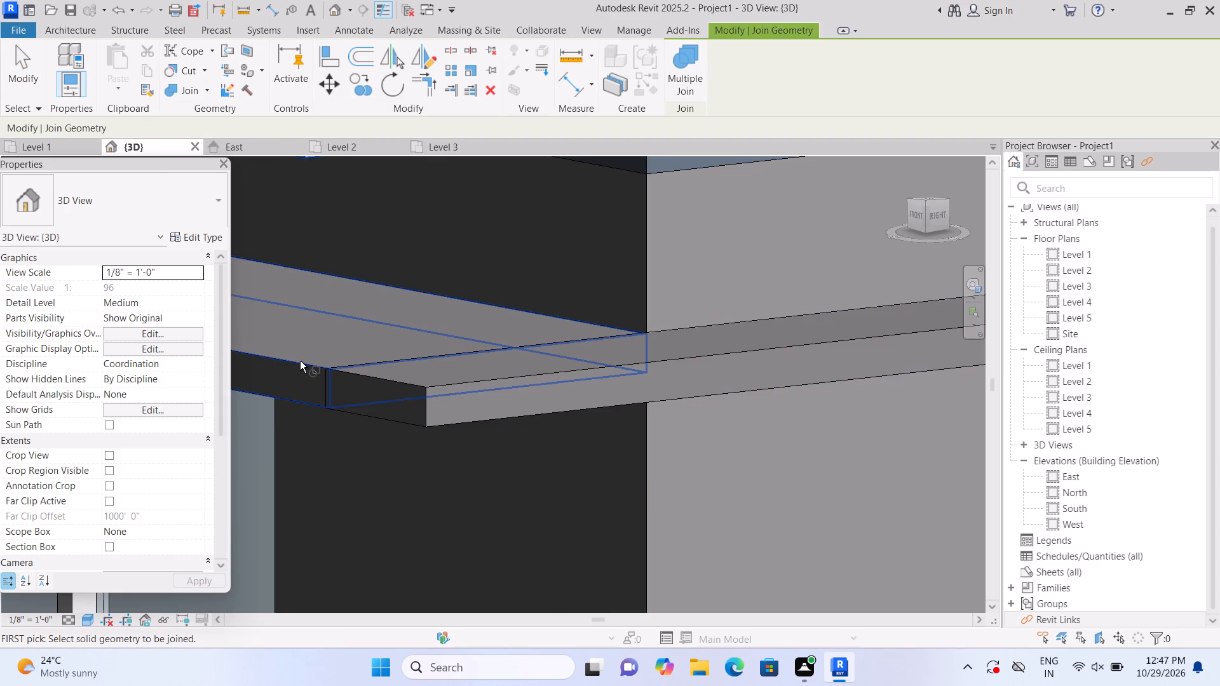
pyautogui.press('Escape')
pyautogui.click(311, 360)
pyautogui.press('Escape')
pyautogui.click(386, 389)
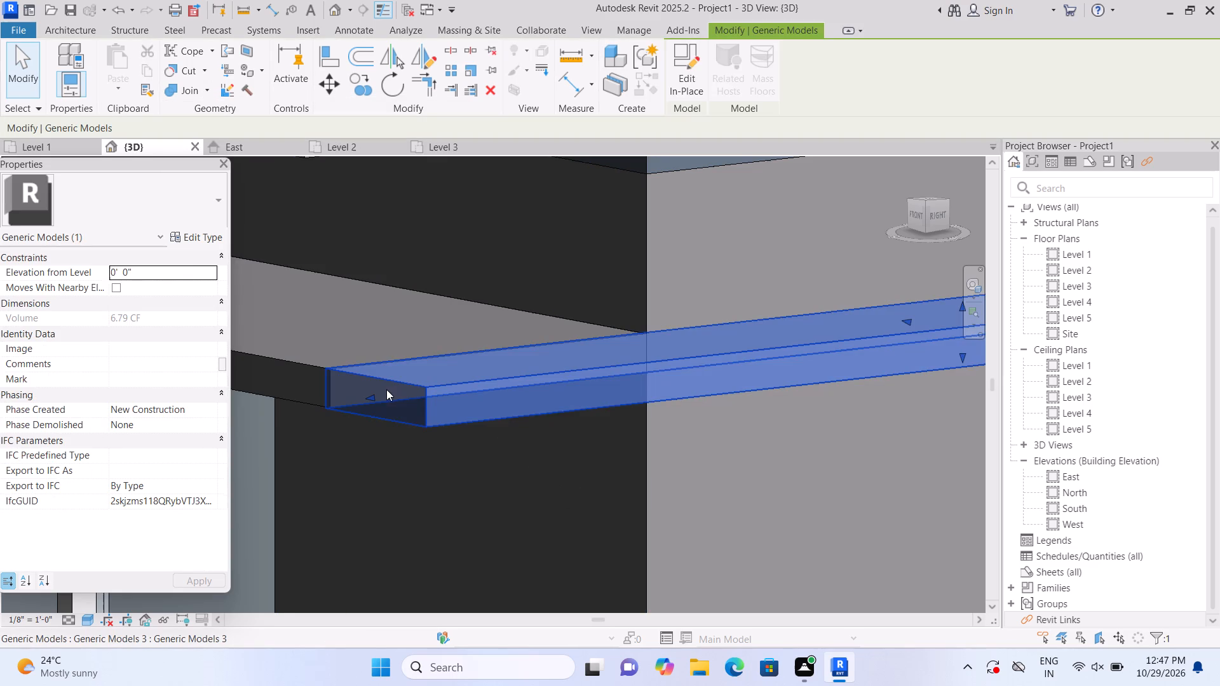
pyautogui.click(358, 351)
pyautogui.press('Escape')
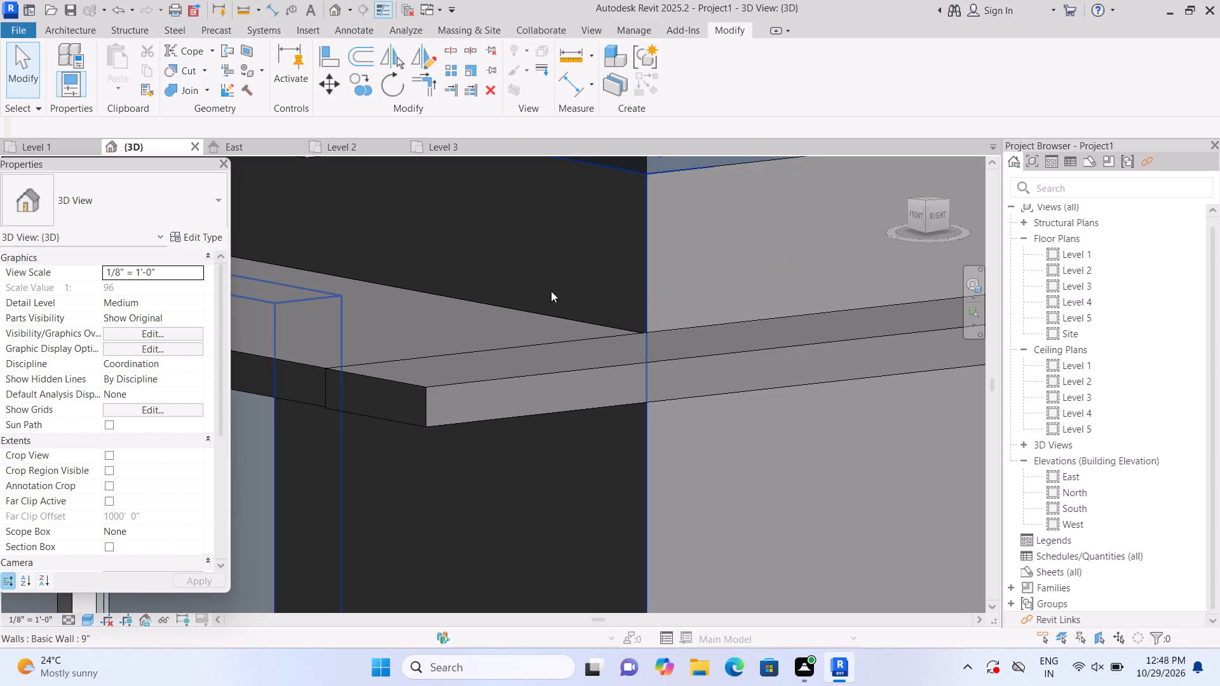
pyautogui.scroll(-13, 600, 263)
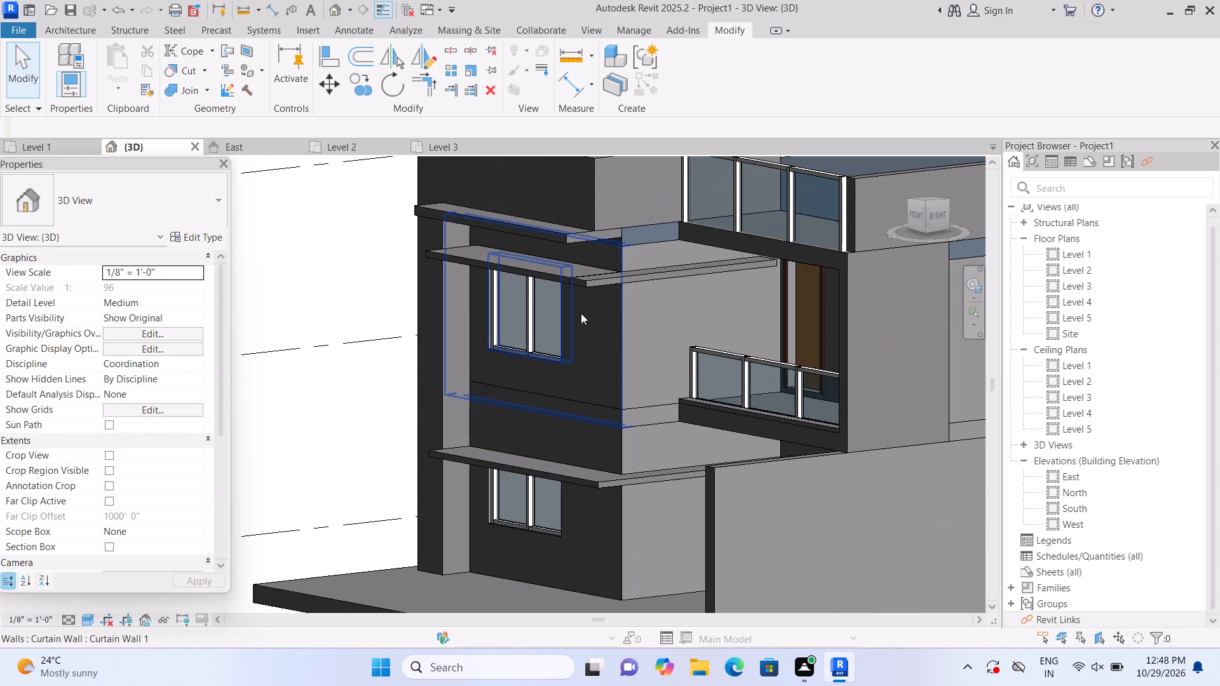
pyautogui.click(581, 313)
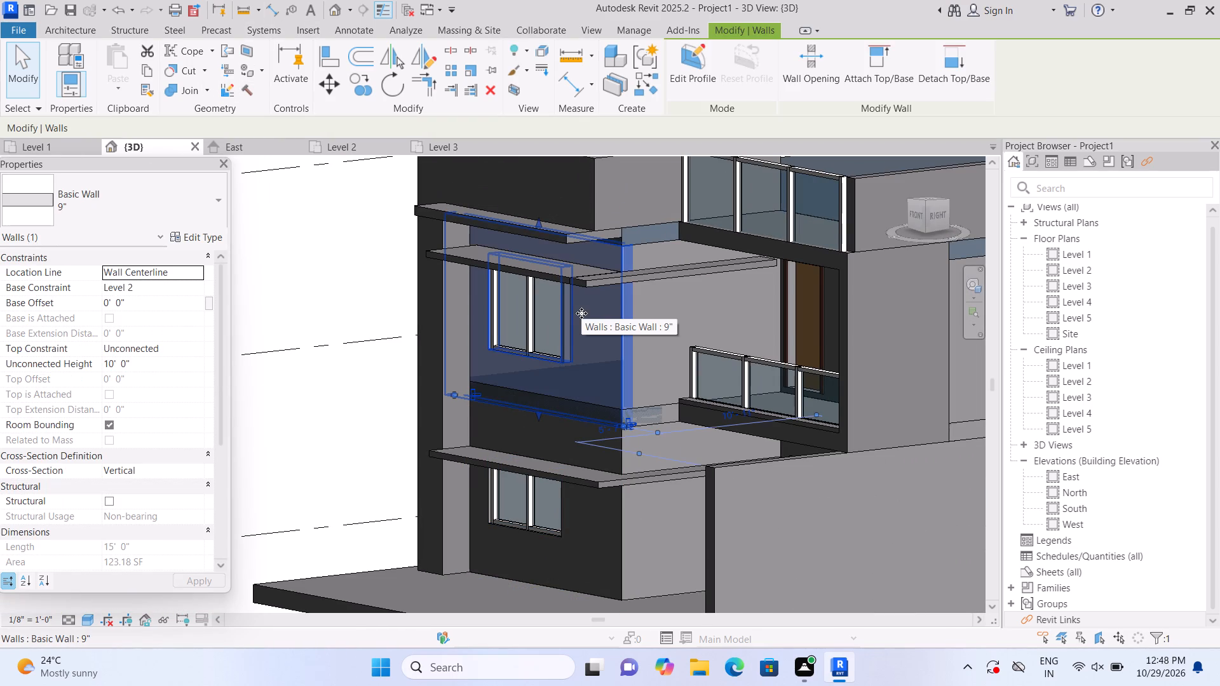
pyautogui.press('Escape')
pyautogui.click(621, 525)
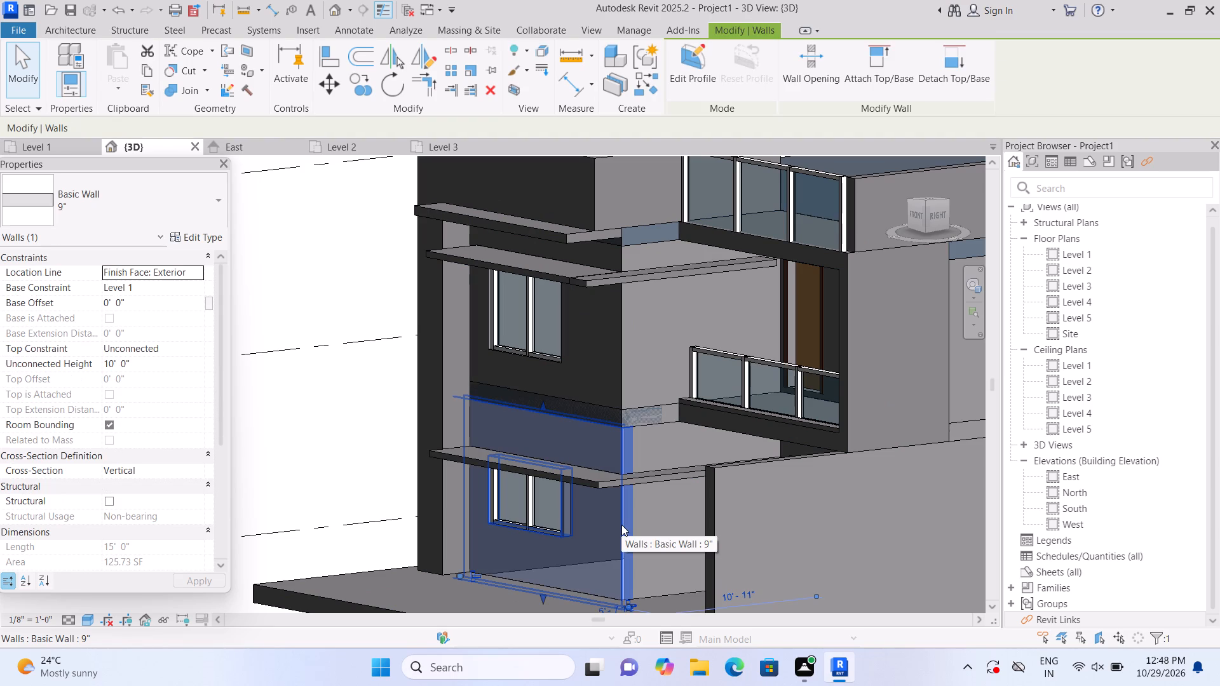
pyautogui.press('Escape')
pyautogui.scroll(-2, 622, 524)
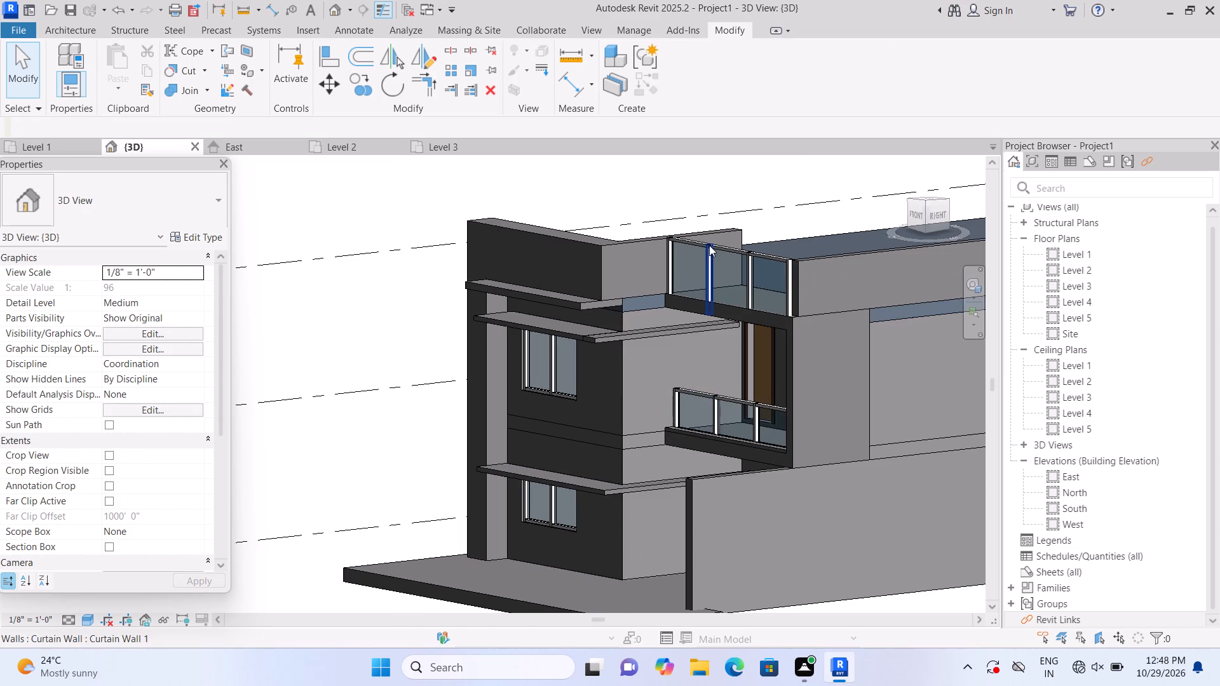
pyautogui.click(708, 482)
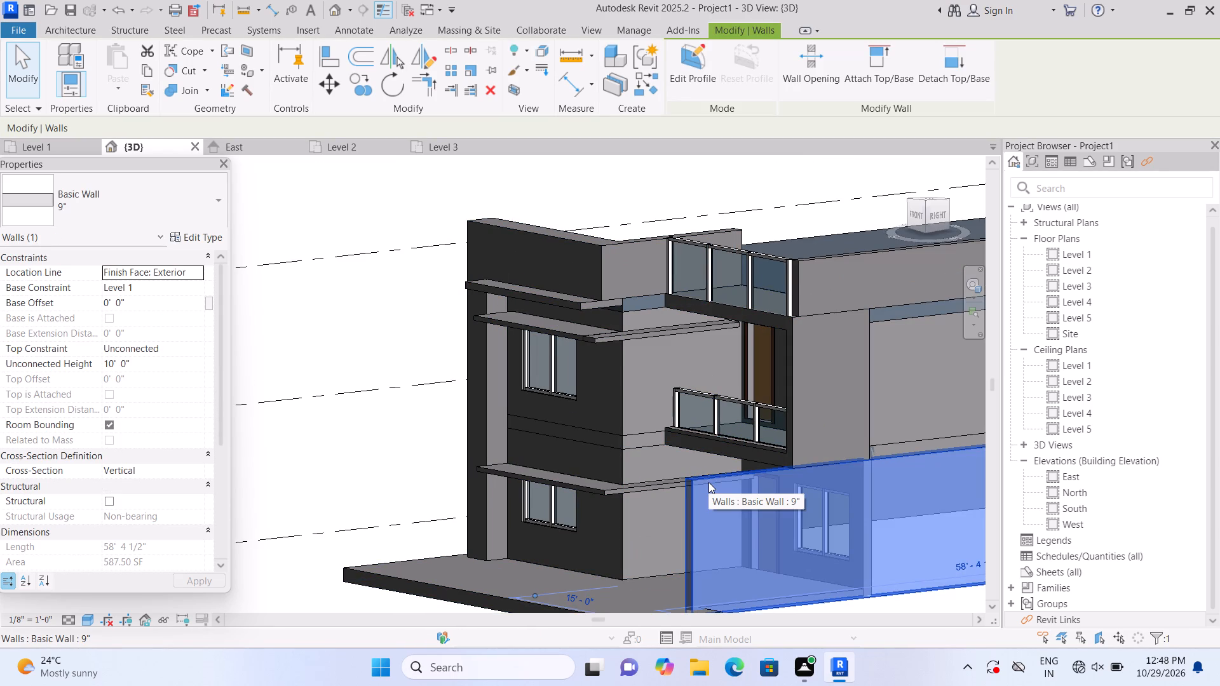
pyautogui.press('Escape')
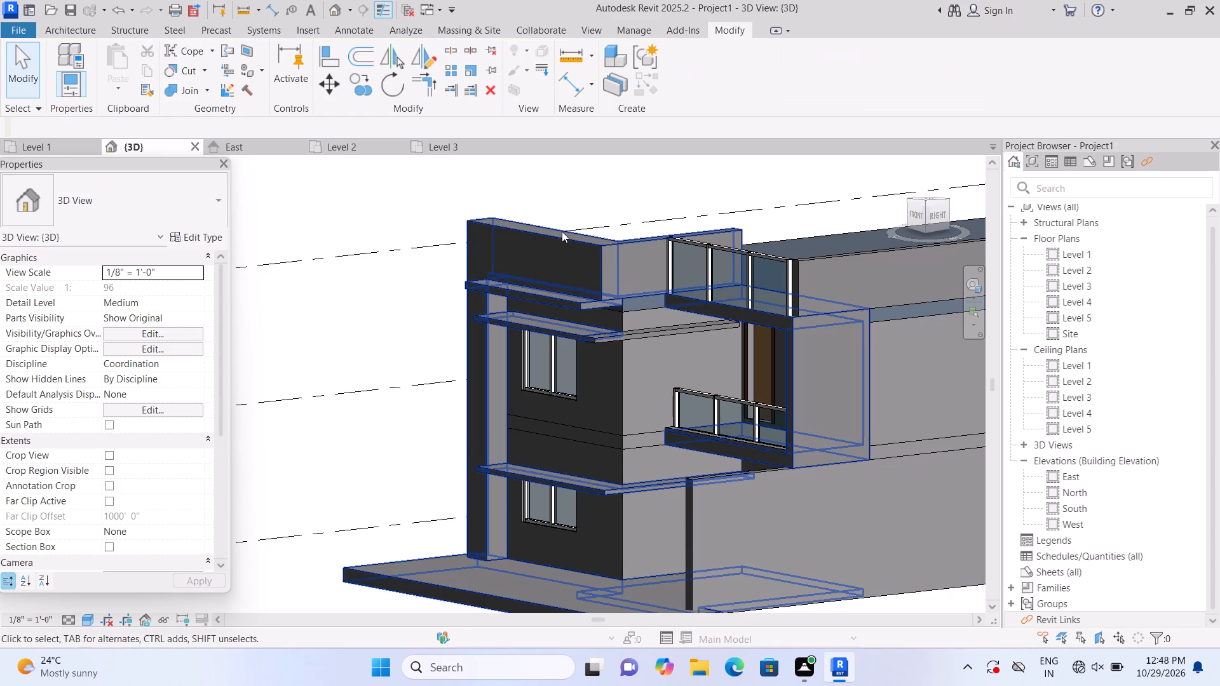
# Open the facade's generic model for in-place editing at the corner of the Level 2 window canopy.
pyautogui.click(557, 237)
pyautogui.click(679, 81)
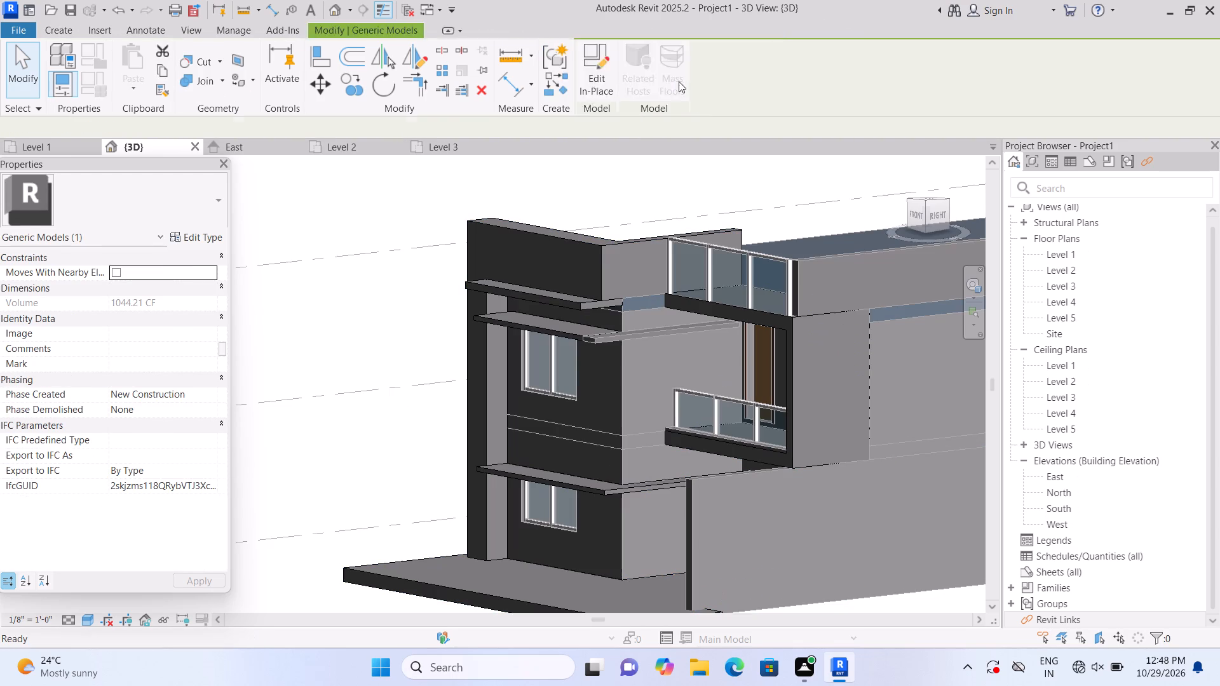
pyautogui.moveTo(388, 295); pyautogui.dragTo(251, 288, button='middle')
pyautogui.scroll(3, 405, 313)
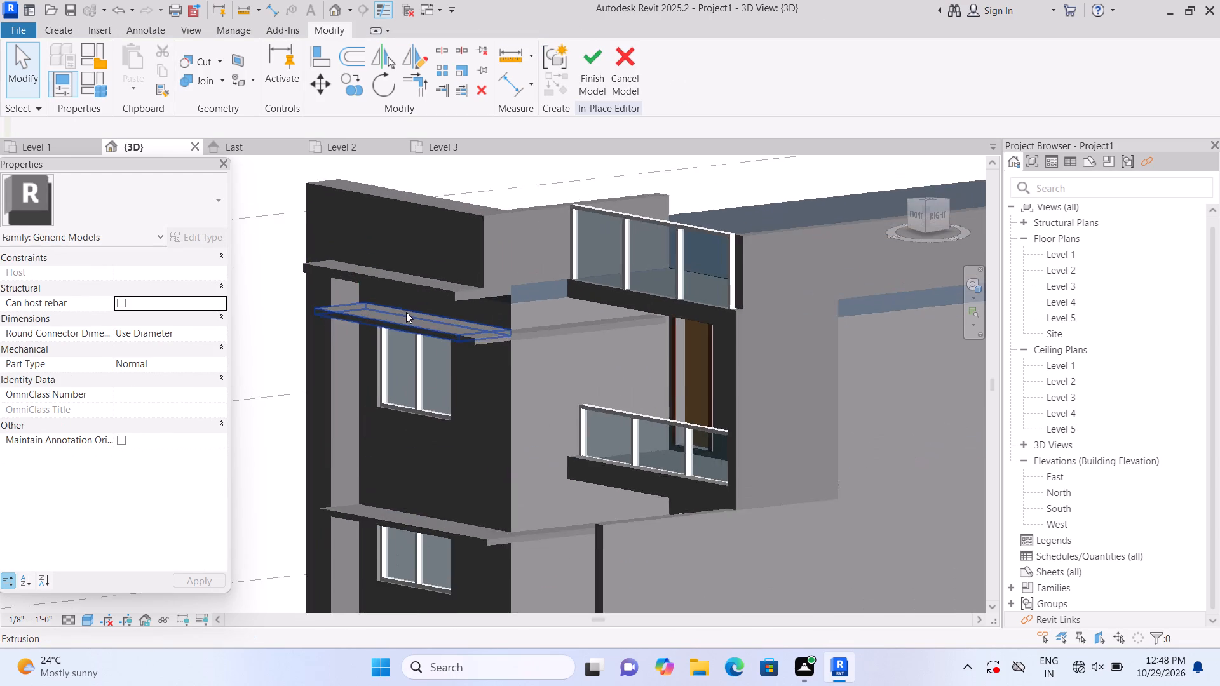
pyautogui.scroll(2, 406, 312)
pyautogui.scroll(1, 375, 382)
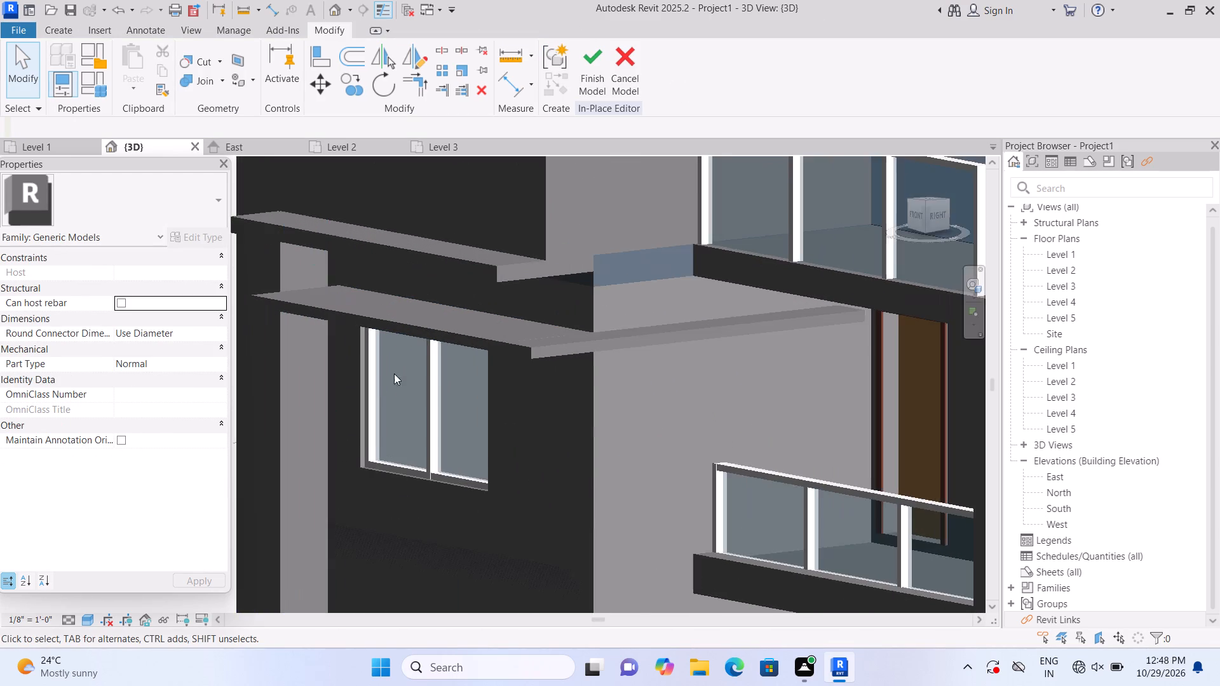
pyautogui.scroll(2, 394, 373)
pyautogui.scroll(3, 543, 357)
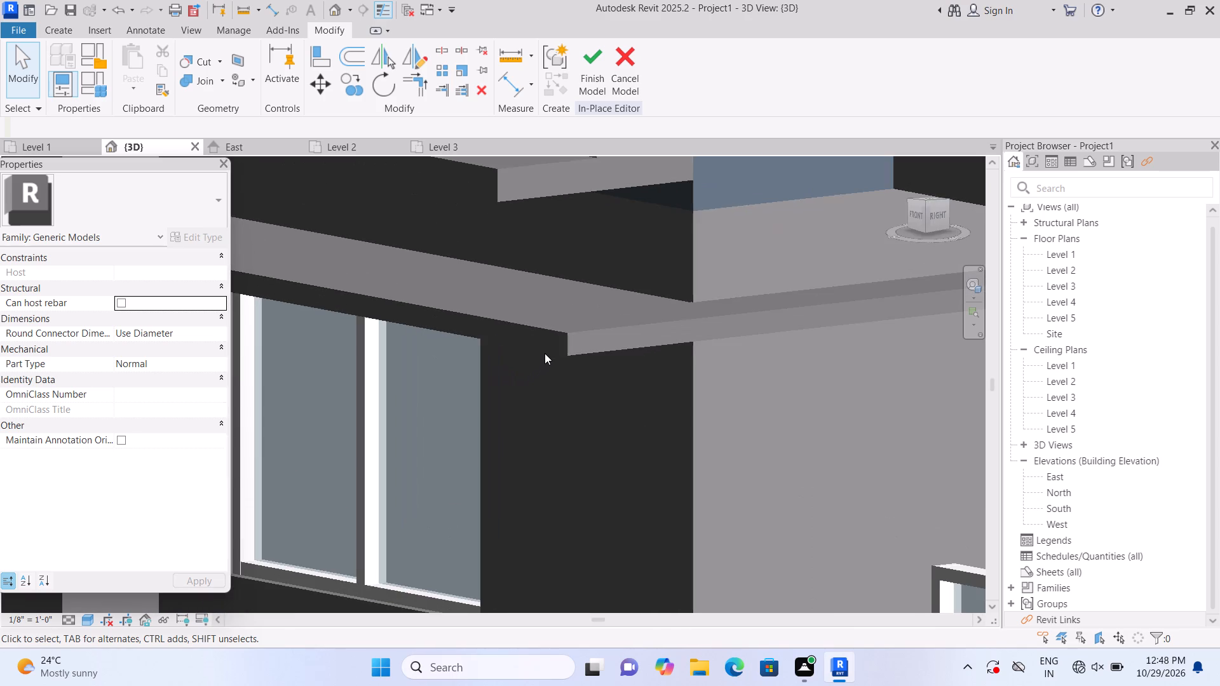
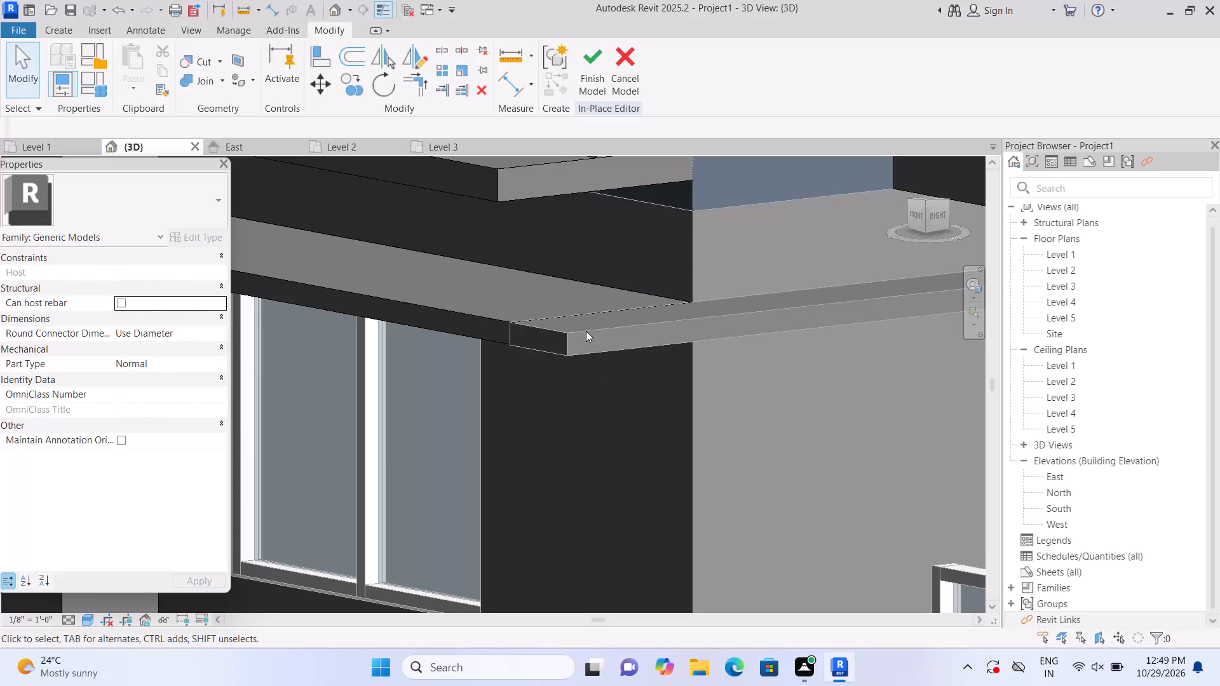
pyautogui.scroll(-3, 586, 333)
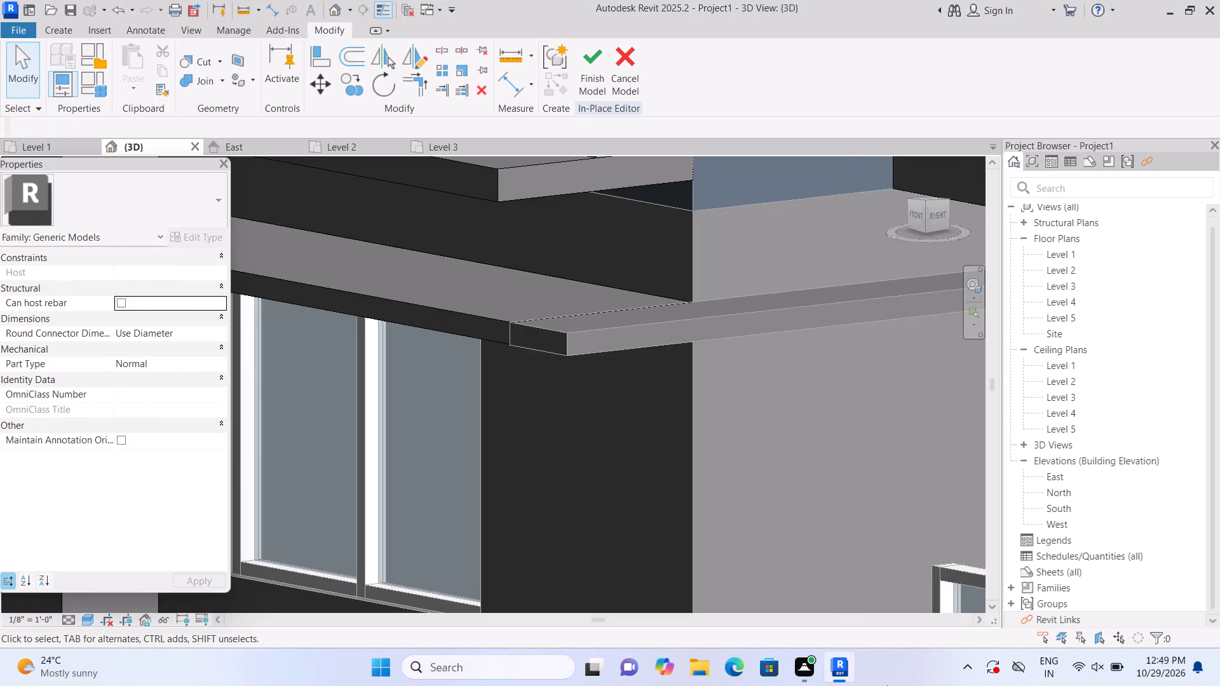
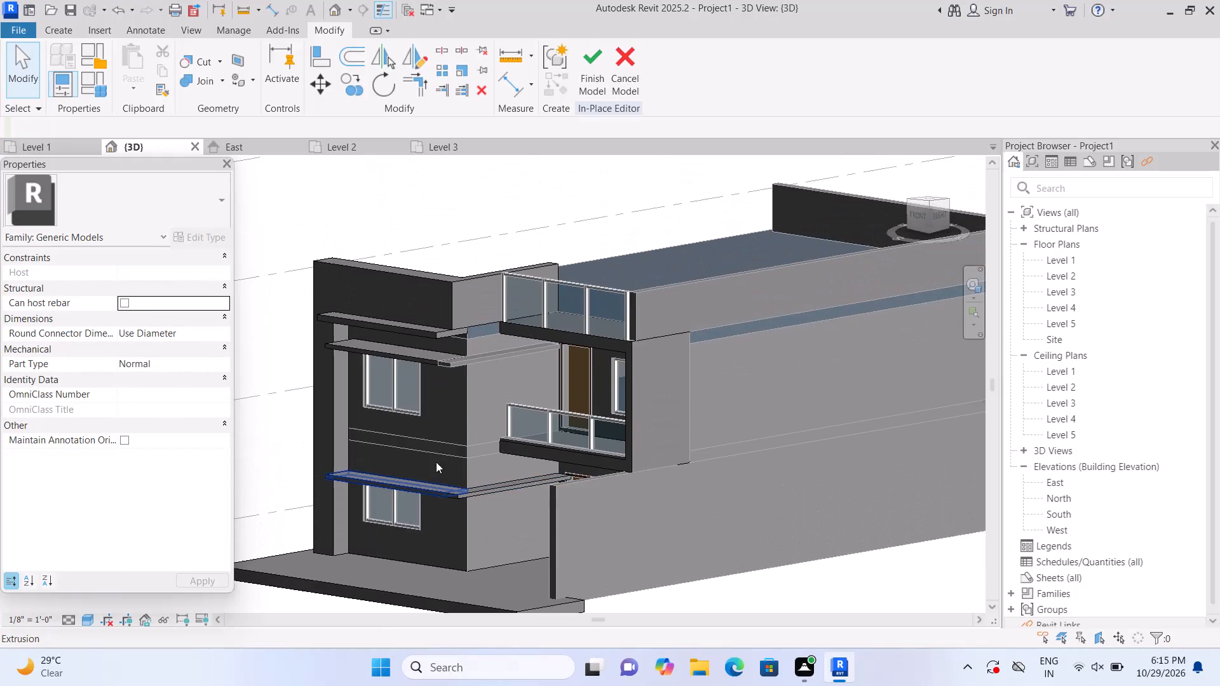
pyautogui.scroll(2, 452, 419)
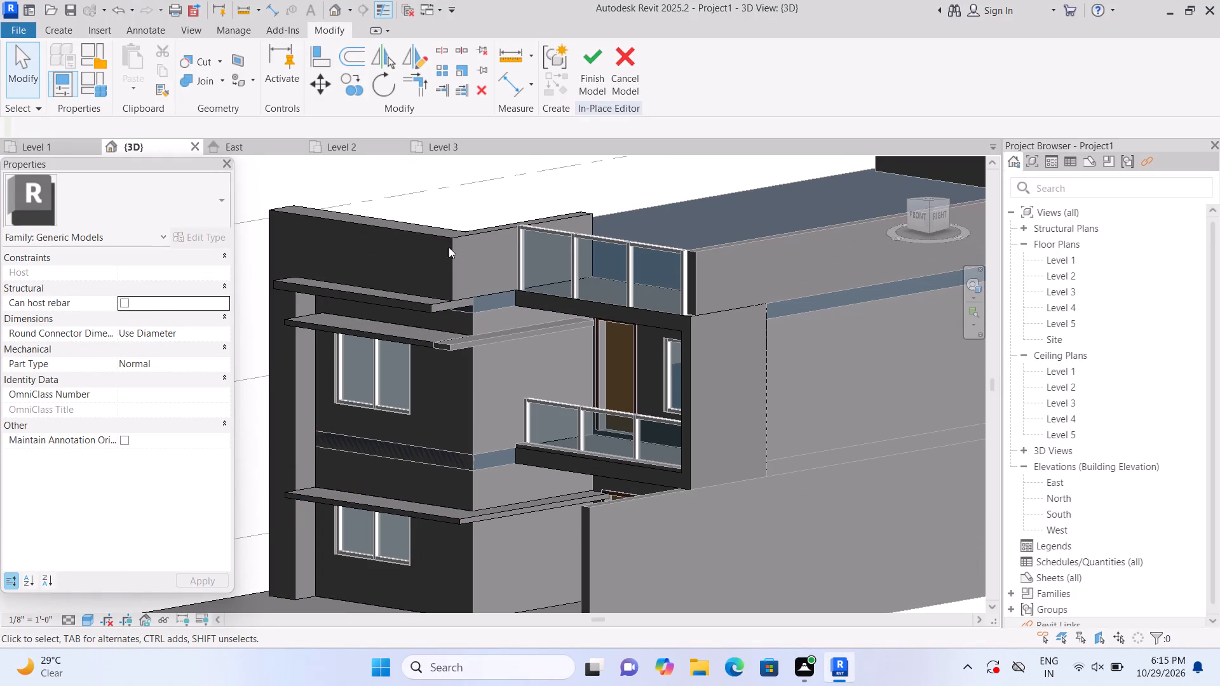
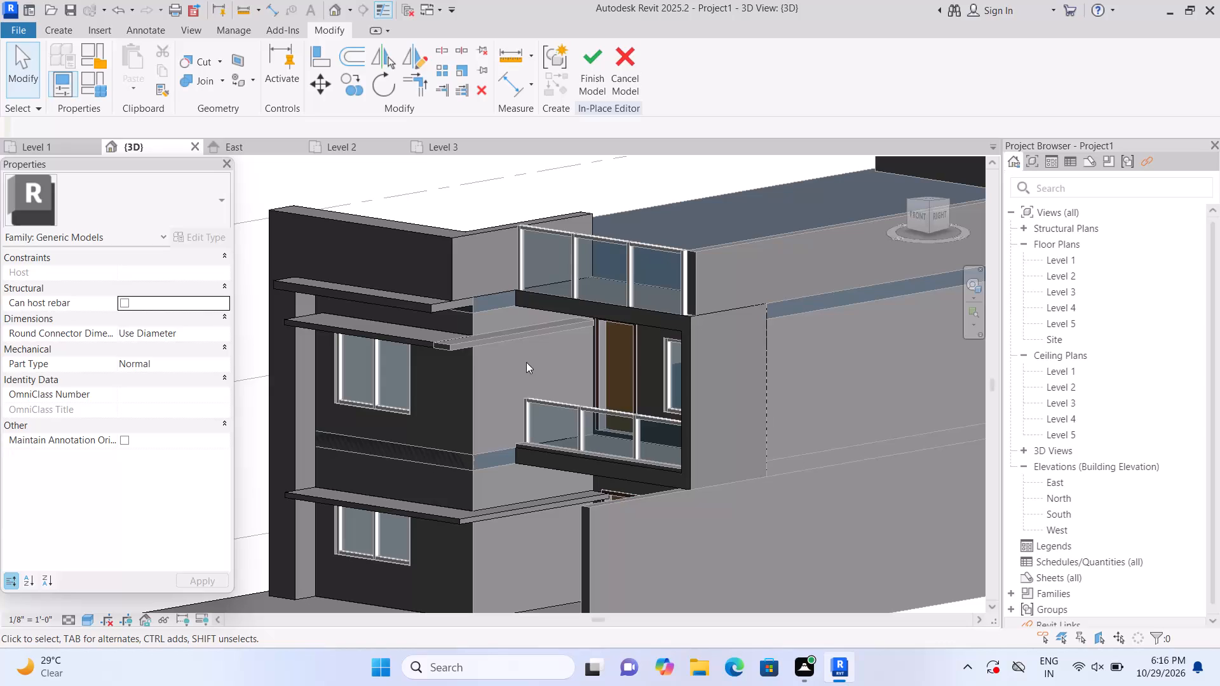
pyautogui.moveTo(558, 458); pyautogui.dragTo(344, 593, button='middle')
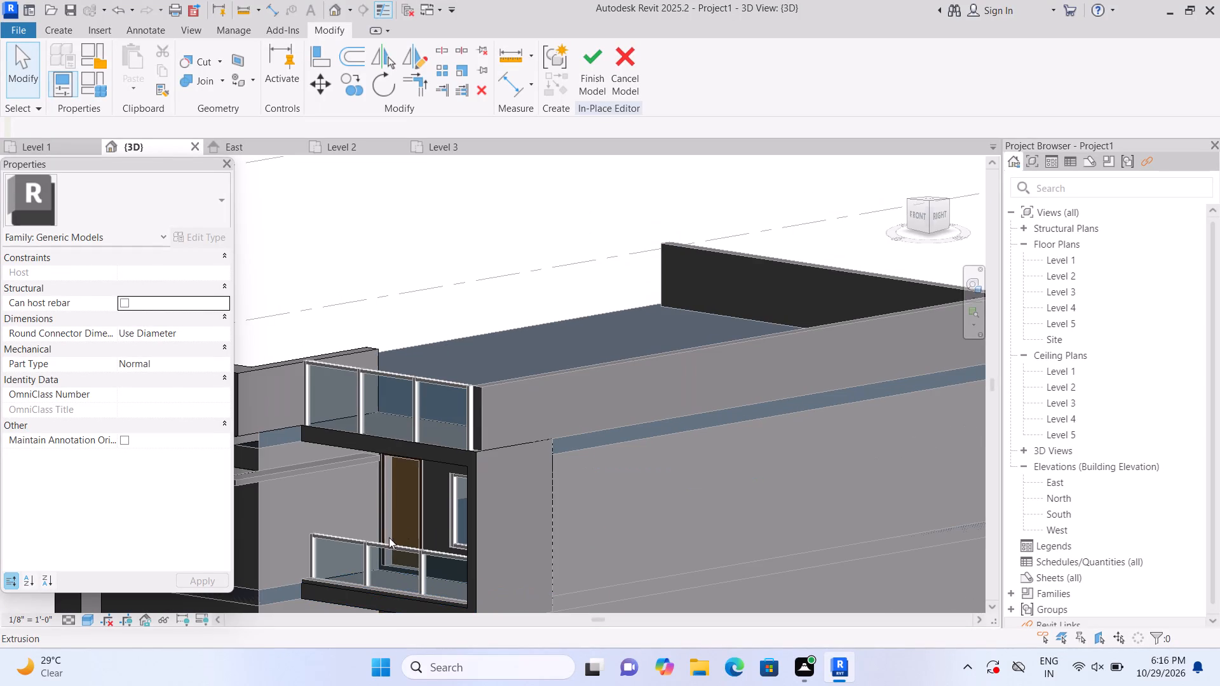
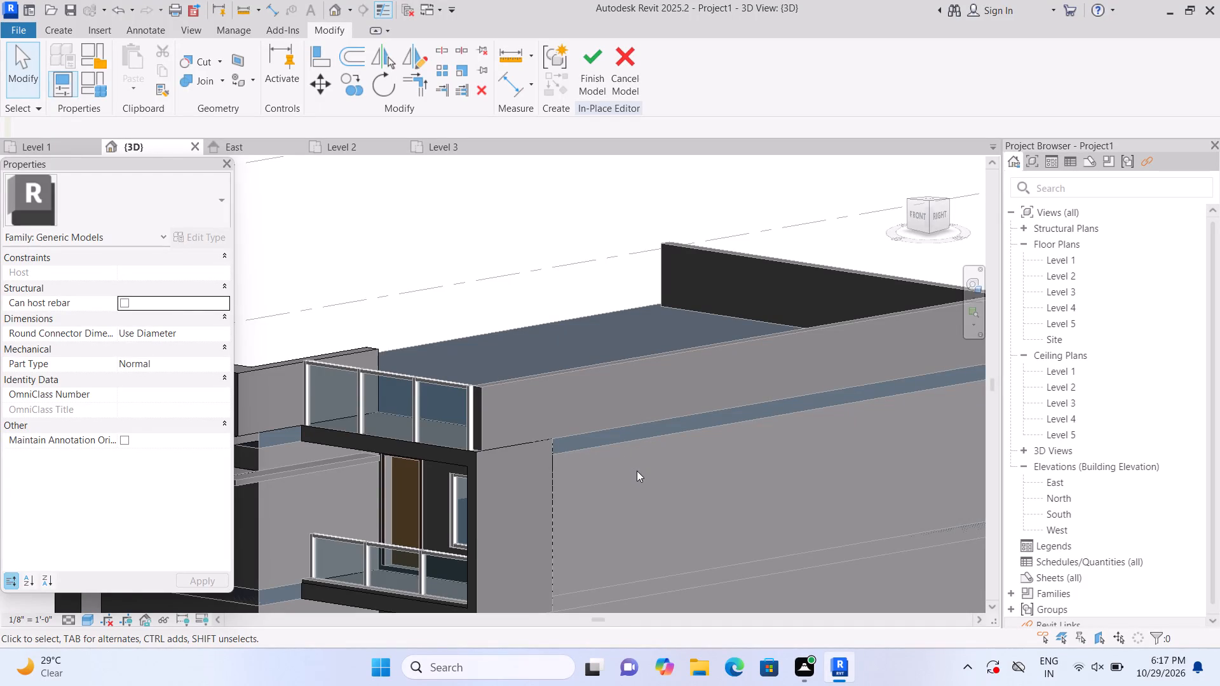
# Examine the house's front corner in 3D, from the roof parapet and window canopies down to the balconies and base slab.
pyautogui.moveTo(639, 474); pyautogui.dragTo(869, 343, button='middle')
pyautogui.moveTo(395, 422); pyautogui.dragTo(473, 509, button='middle')
pyautogui.scroll(1, 395, 424)
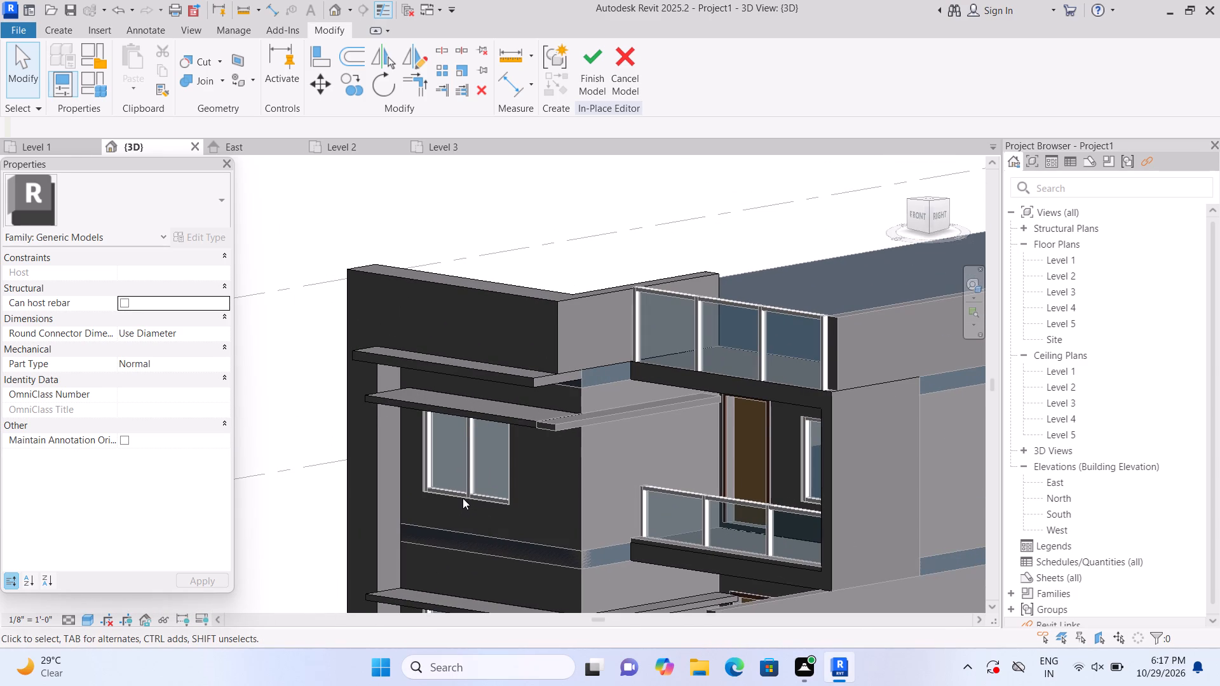
pyautogui.scroll(-2, 463, 498)
pyautogui.moveTo(513, 546); pyautogui.dragTo(393, 365, button='middle')
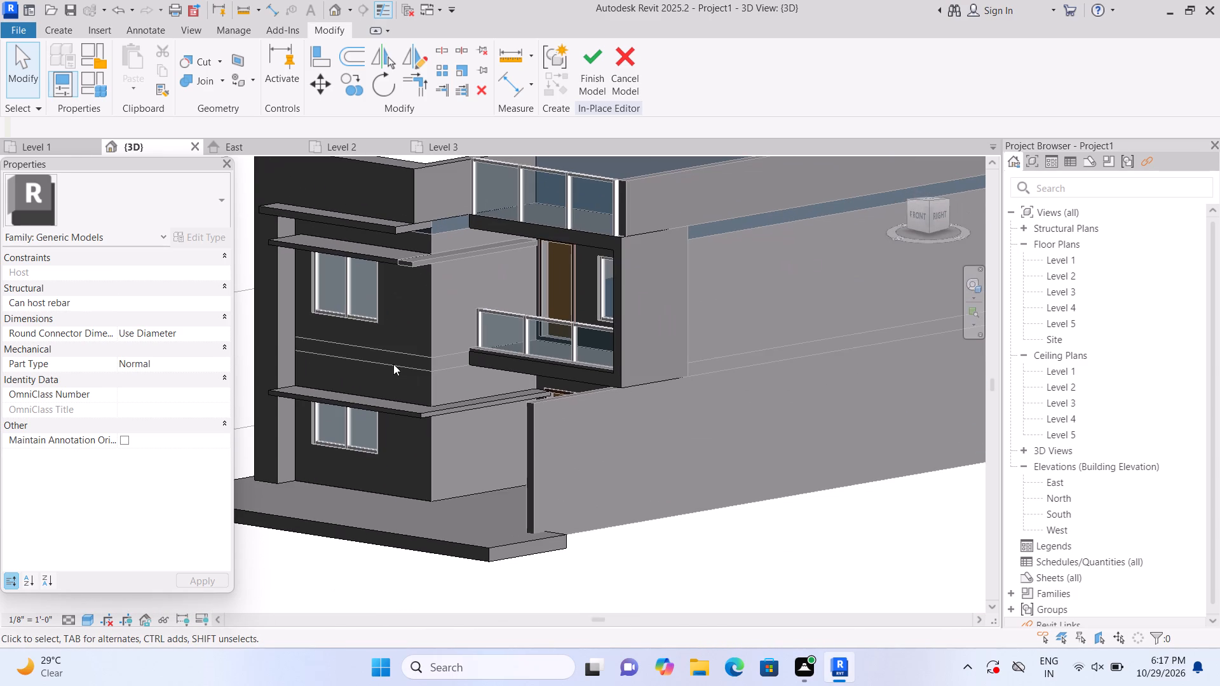
pyautogui.moveTo(396, 375); pyautogui.dragTo(402, 413, button='middle')
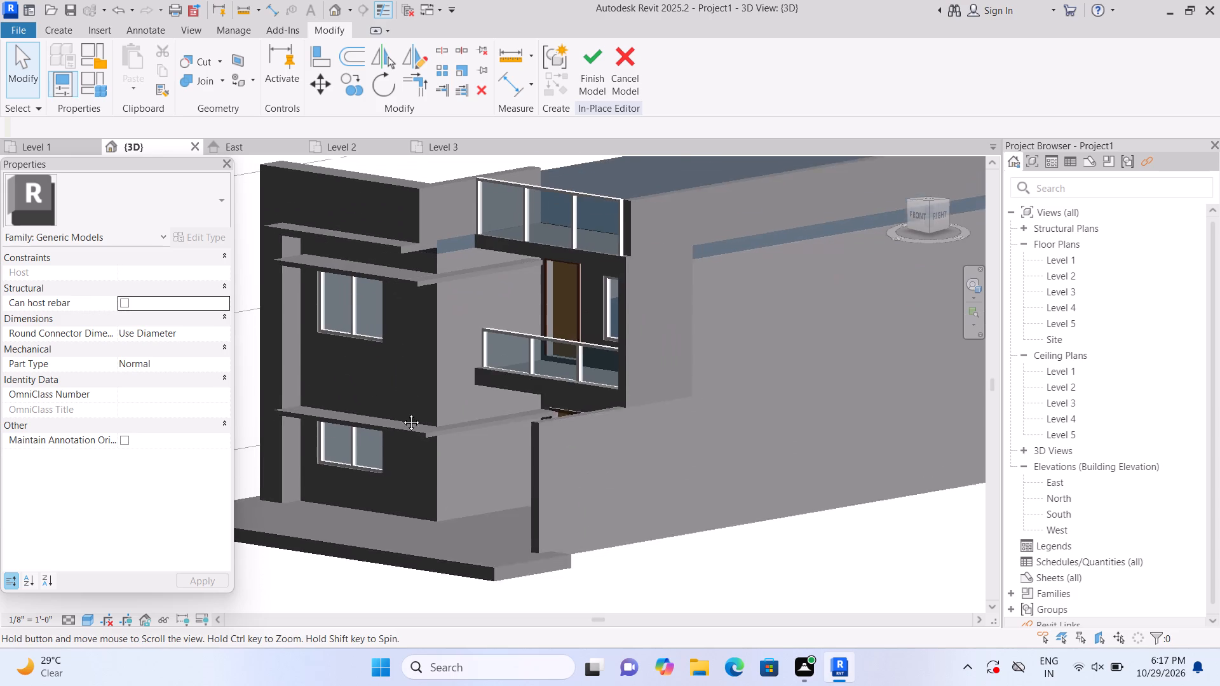
pyautogui.moveTo(402, 413); pyautogui.dragTo(402, 454, button='middle')
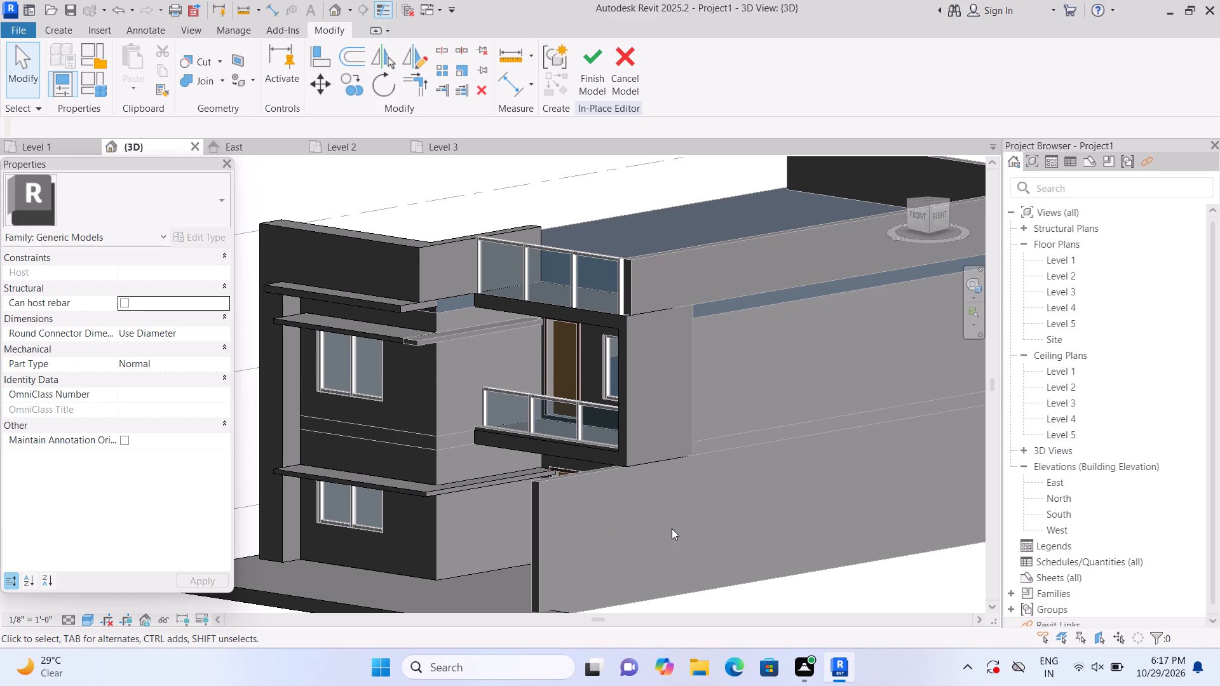
pyautogui.moveTo(660, 534); pyautogui.dragTo(627, 389, button='middle')
pyautogui.moveTo(637, 410); pyautogui.dragTo(653, 514, button='middle')
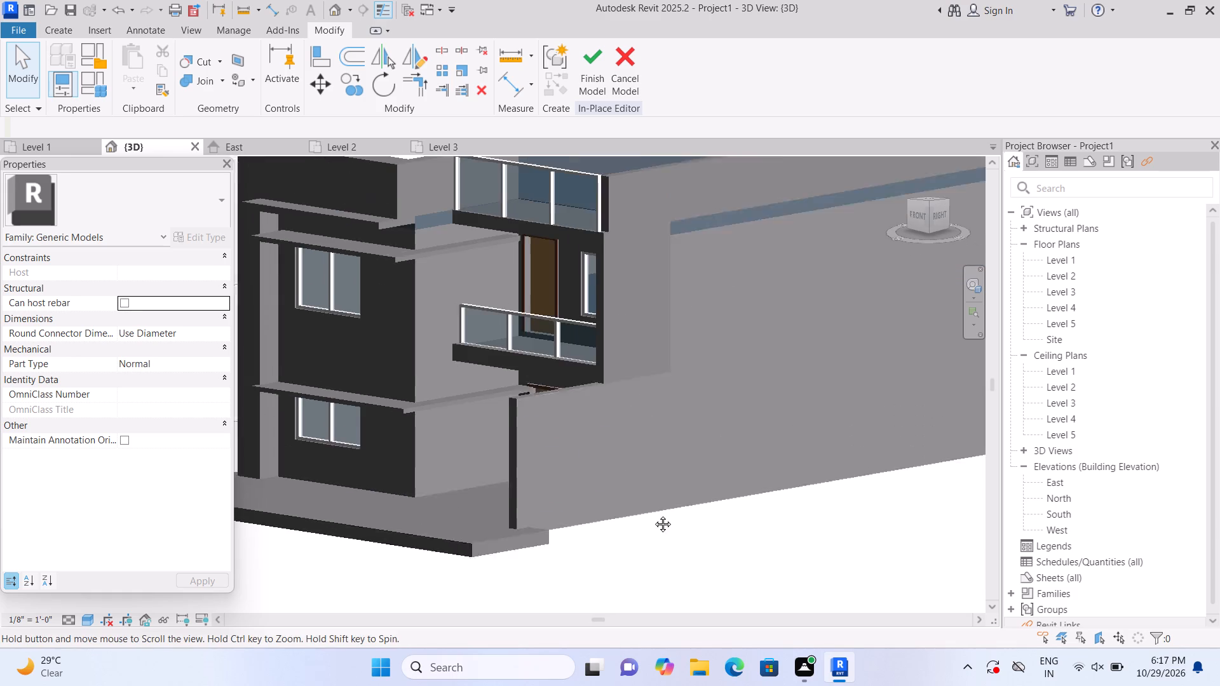
pyautogui.moveTo(653, 514); pyautogui.dragTo(658, 524, button='middle')
pyautogui.moveTo(639, 549); pyautogui.dragTo(643, 541, button='middle')
pyautogui.moveTo(660, 531); pyautogui.dragTo(707, 448, button='middle')
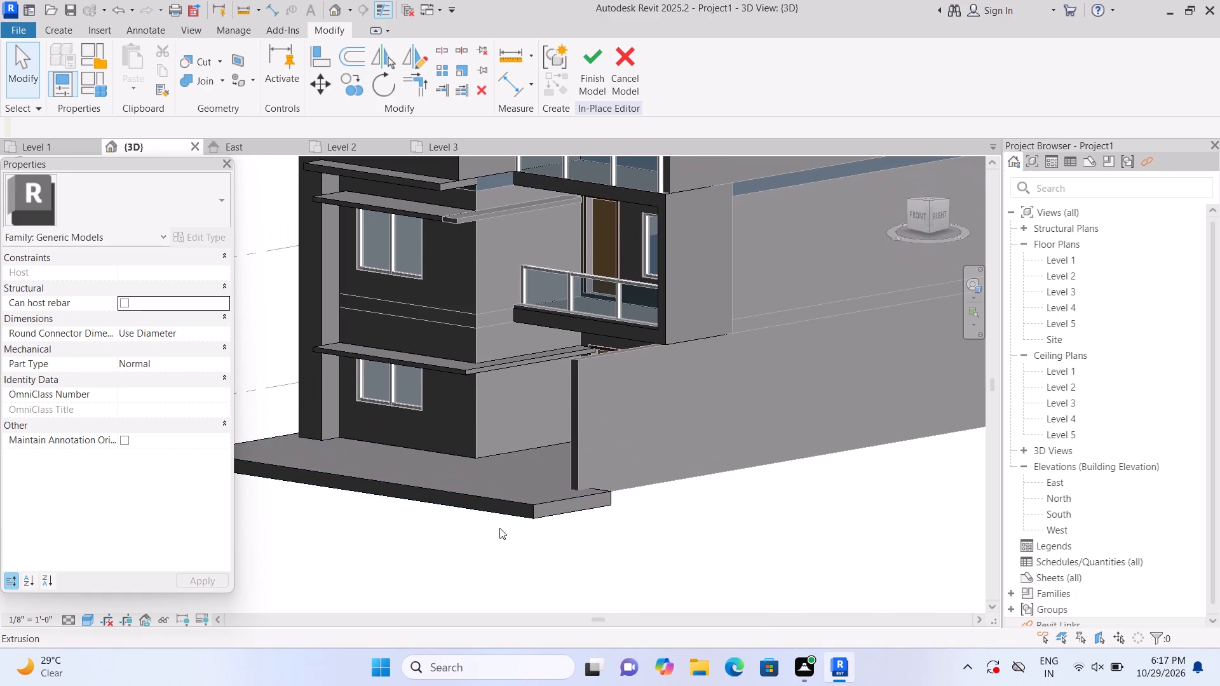
pyautogui.moveTo(504, 532); pyautogui.dragTo(575, 572, button='middle')
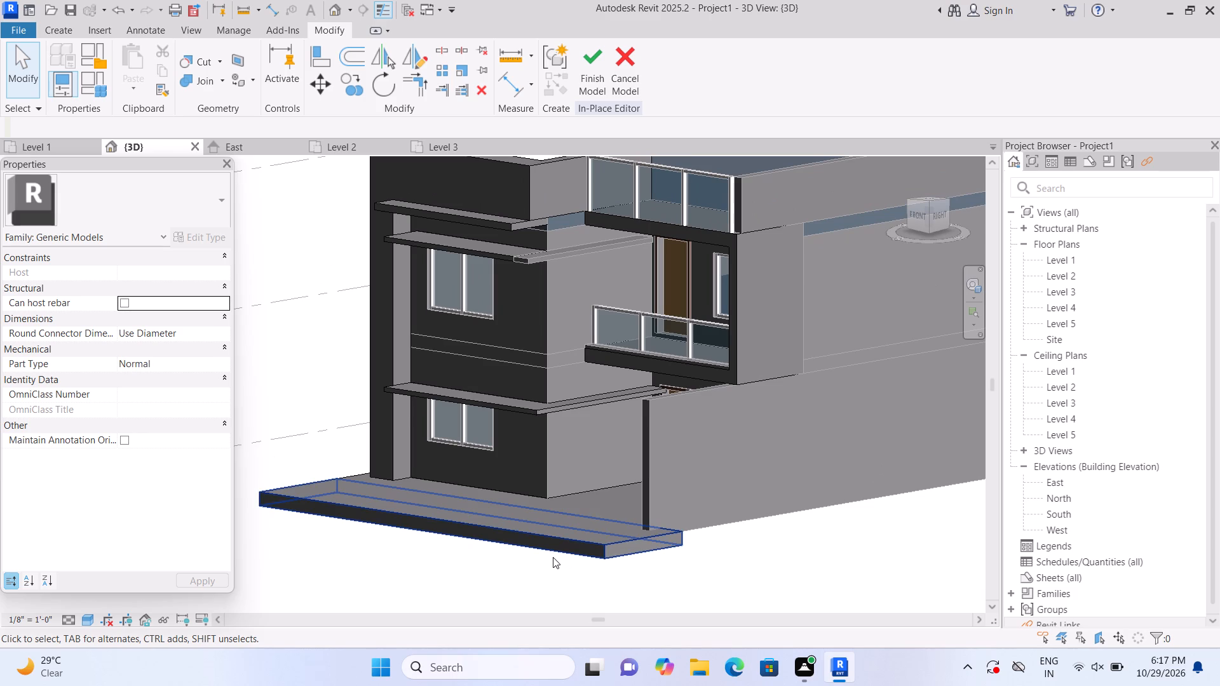
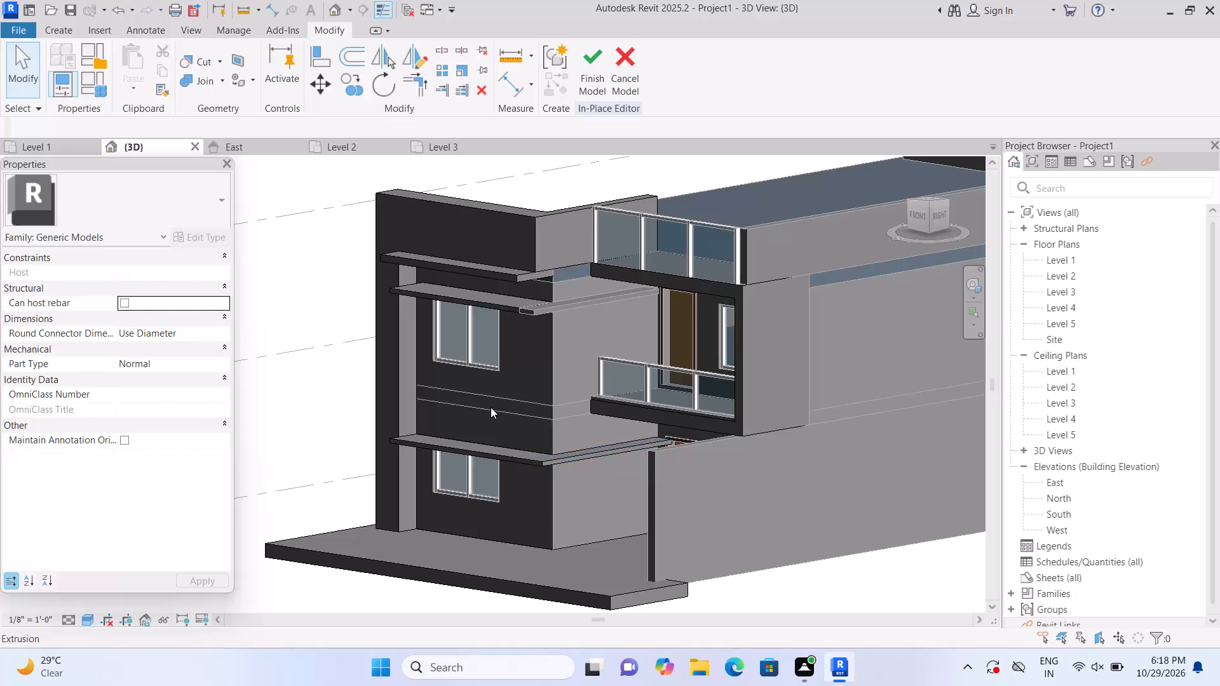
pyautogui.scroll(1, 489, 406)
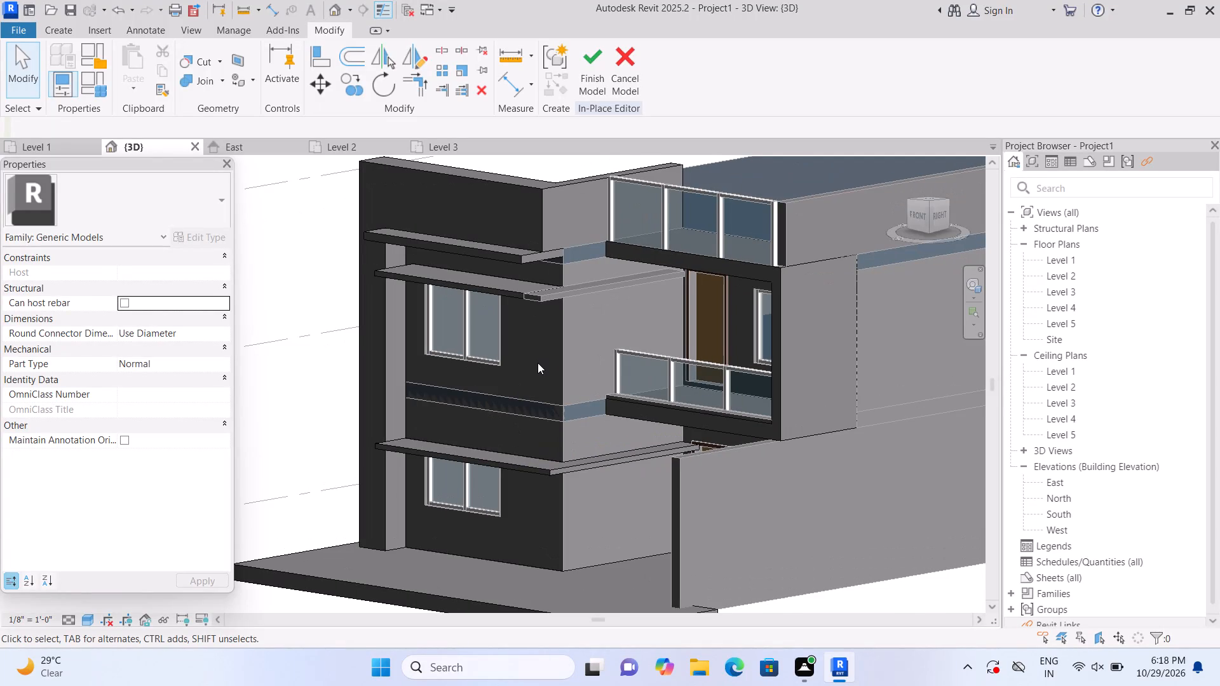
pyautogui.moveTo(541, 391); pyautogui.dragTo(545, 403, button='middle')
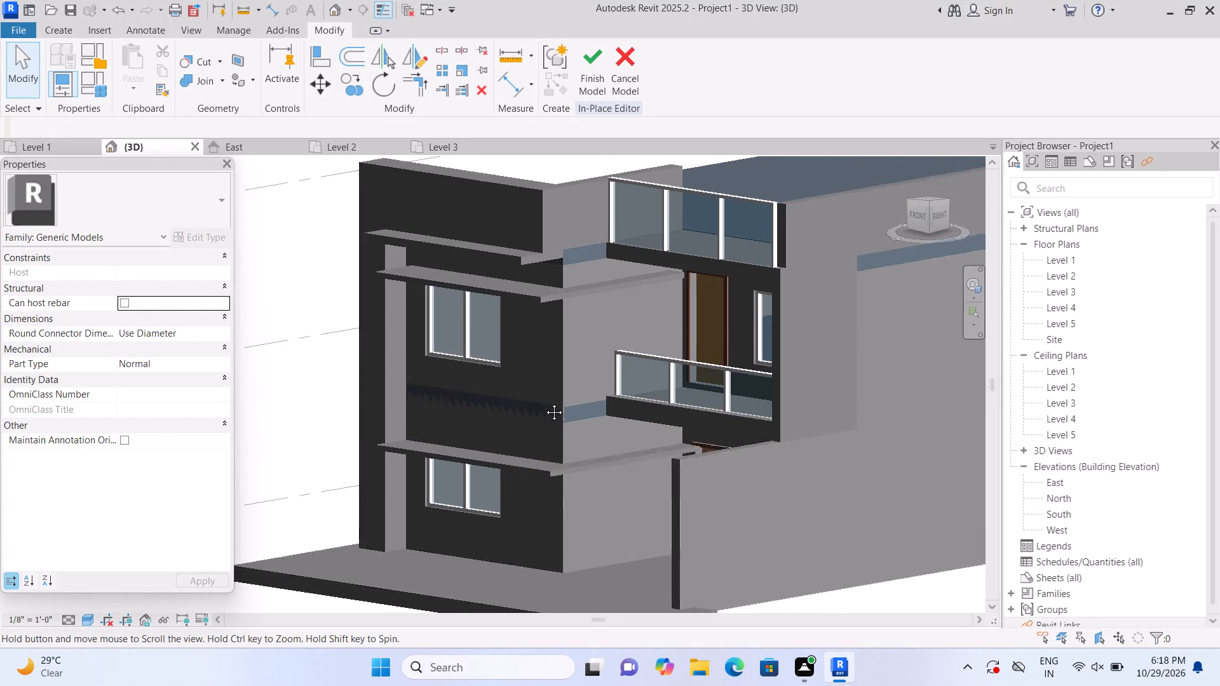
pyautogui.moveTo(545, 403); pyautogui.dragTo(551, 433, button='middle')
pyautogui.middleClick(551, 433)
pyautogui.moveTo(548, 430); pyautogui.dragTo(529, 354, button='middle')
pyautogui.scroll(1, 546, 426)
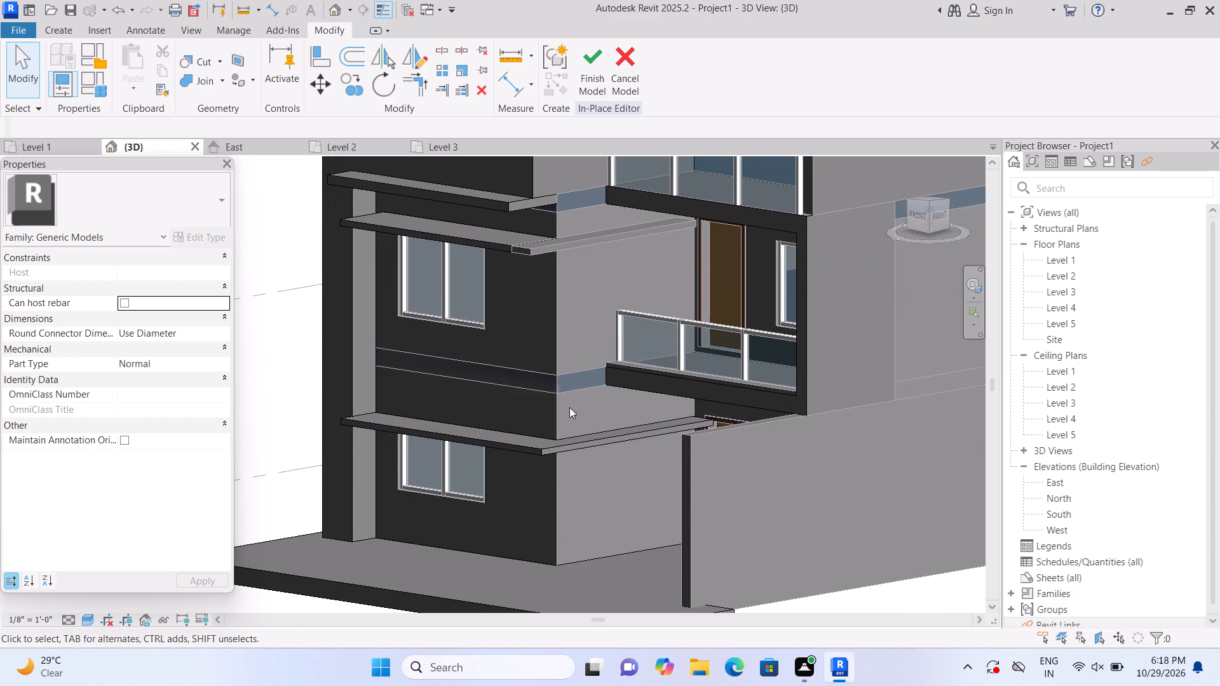
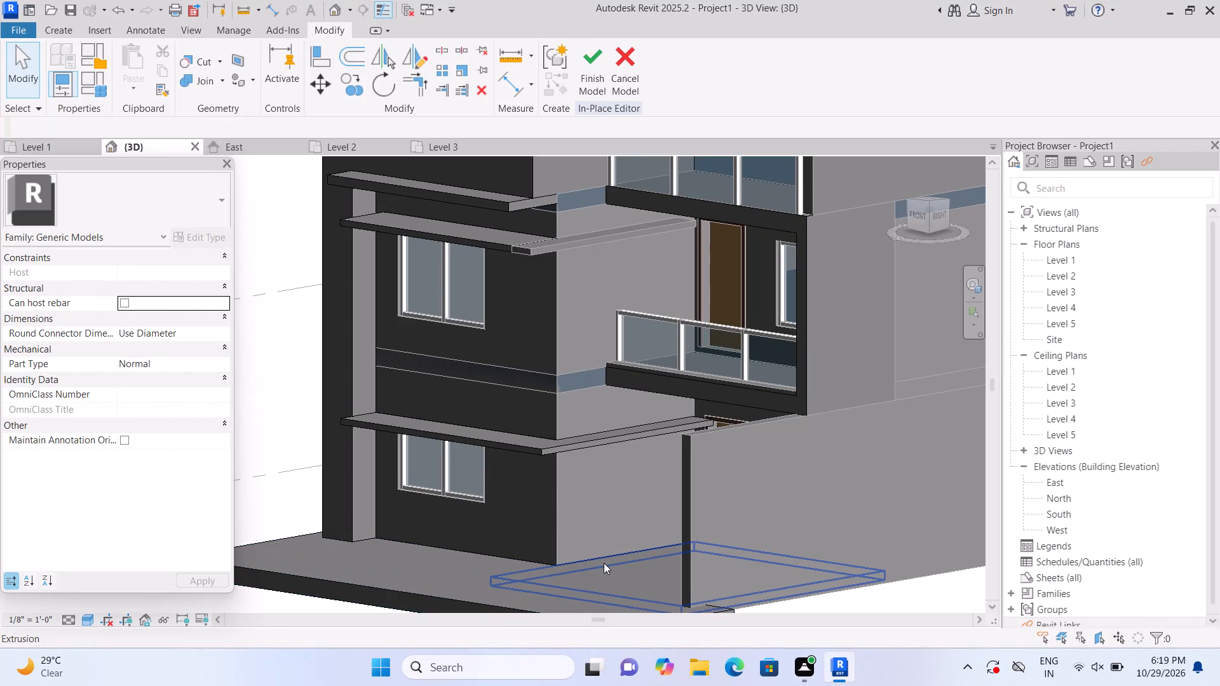
# Inspect the projecting ledges around the facade corner, including where the lower ledge meets the side wall below the balcony.
pyautogui.moveTo(696, 403); pyautogui.dragTo(595, 297, button='middle')
pyautogui.moveTo(603, 341); pyautogui.dragTo(662, 412, button='middle')
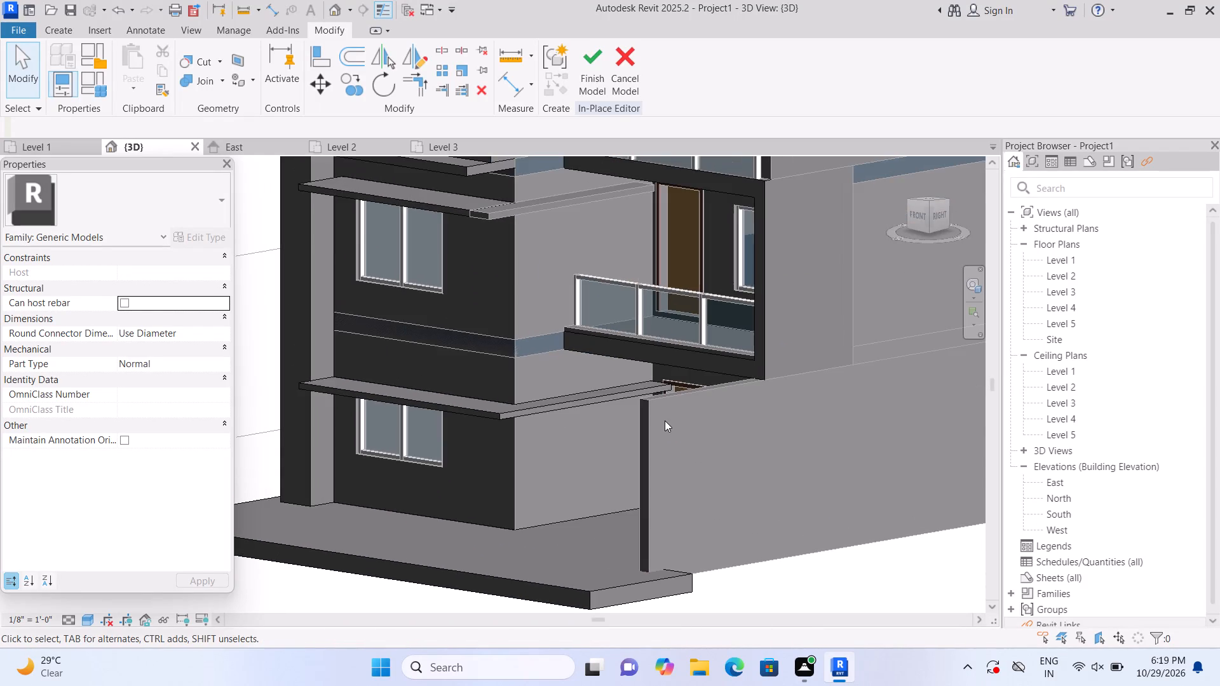
pyautogui.scroll(-2, 665, 420)
pyautogui.moveTo(657, 328); pyautogui.dragTo(654, 396, button='middle')
pyautogui.scroll(2, 662, 434)
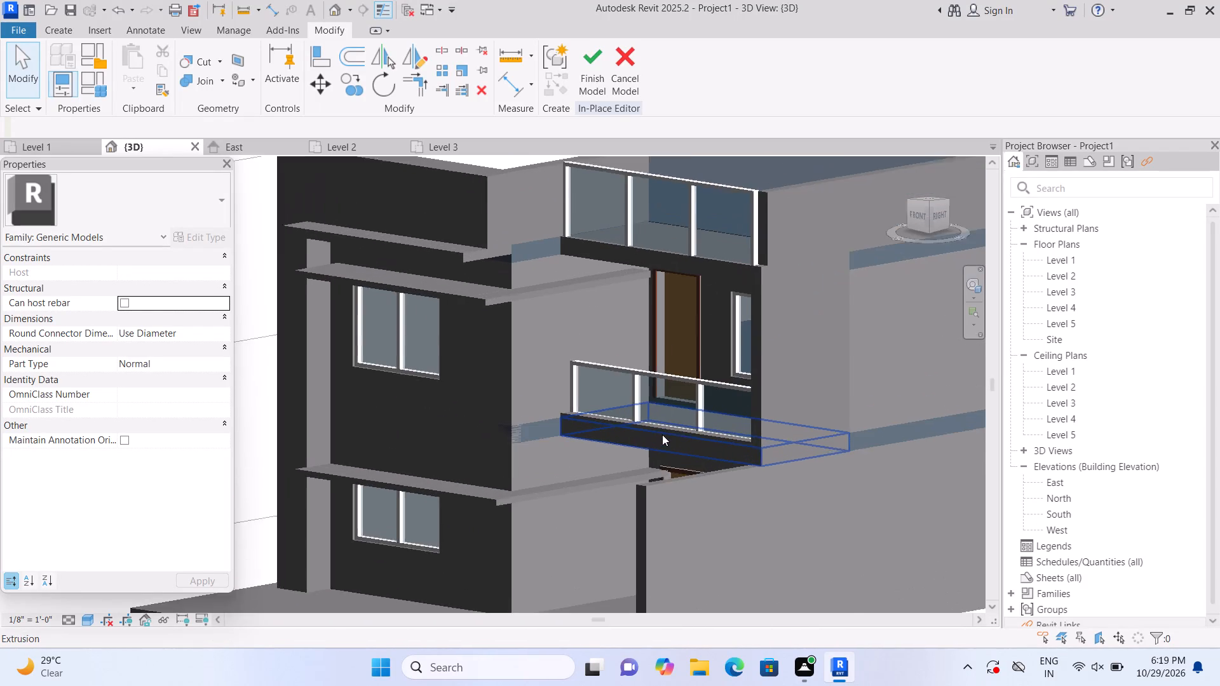
pyautogui.scroll(2, 662, 434)
pyautogui.scroll(-1, 646, 499)
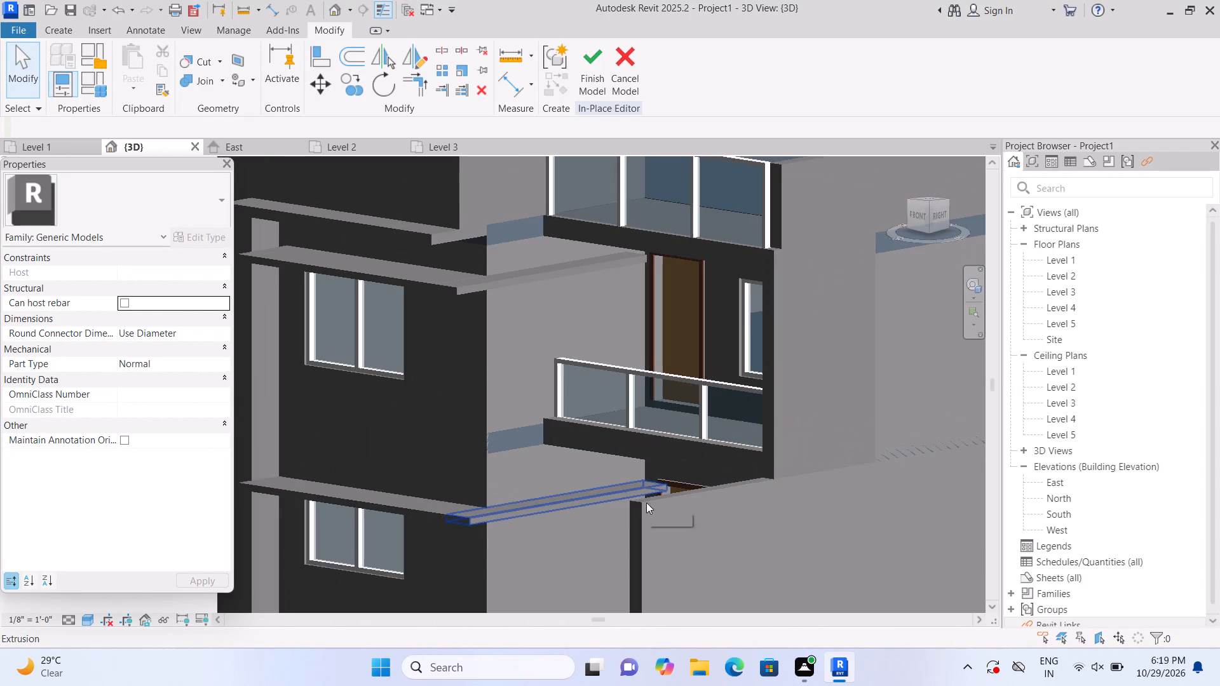
pyautogui.moveTo(651, 530); pyautogui.dragTo(654, 358, button='middle')
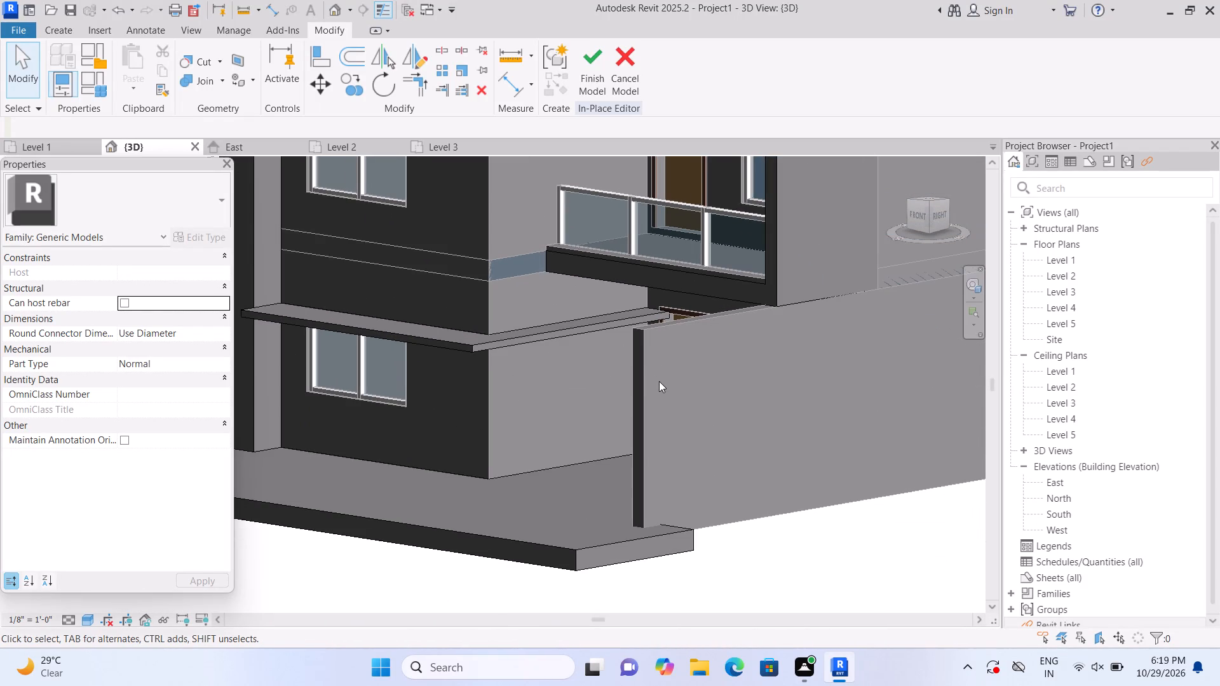
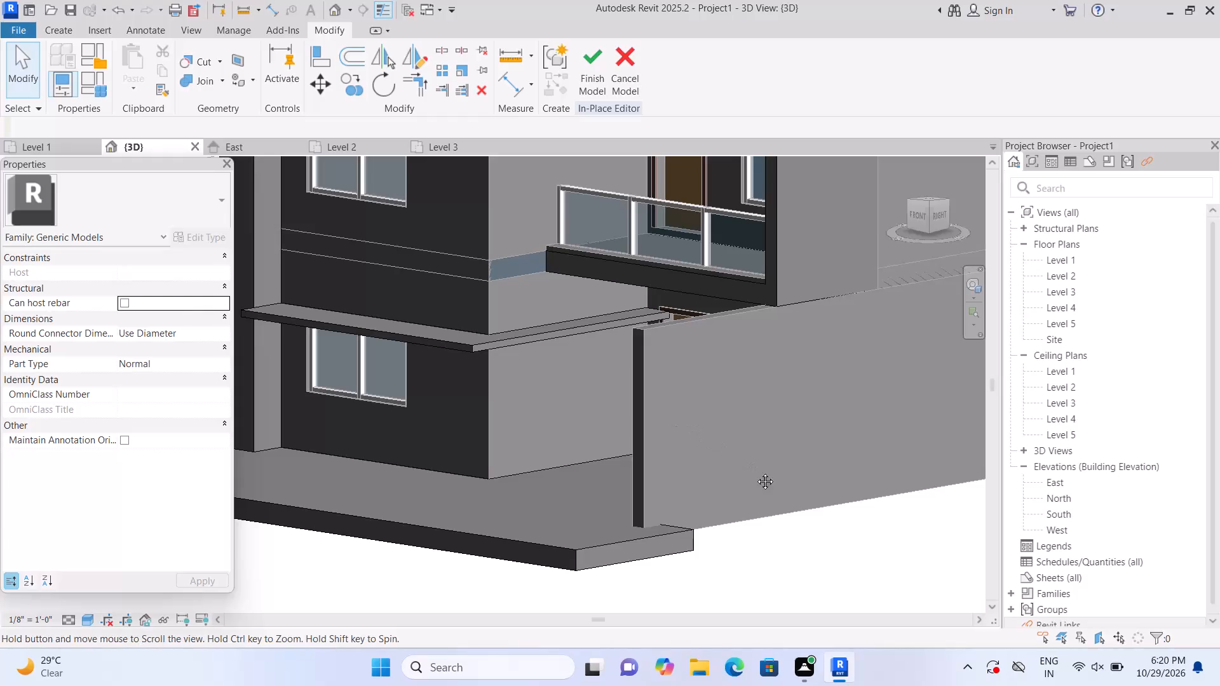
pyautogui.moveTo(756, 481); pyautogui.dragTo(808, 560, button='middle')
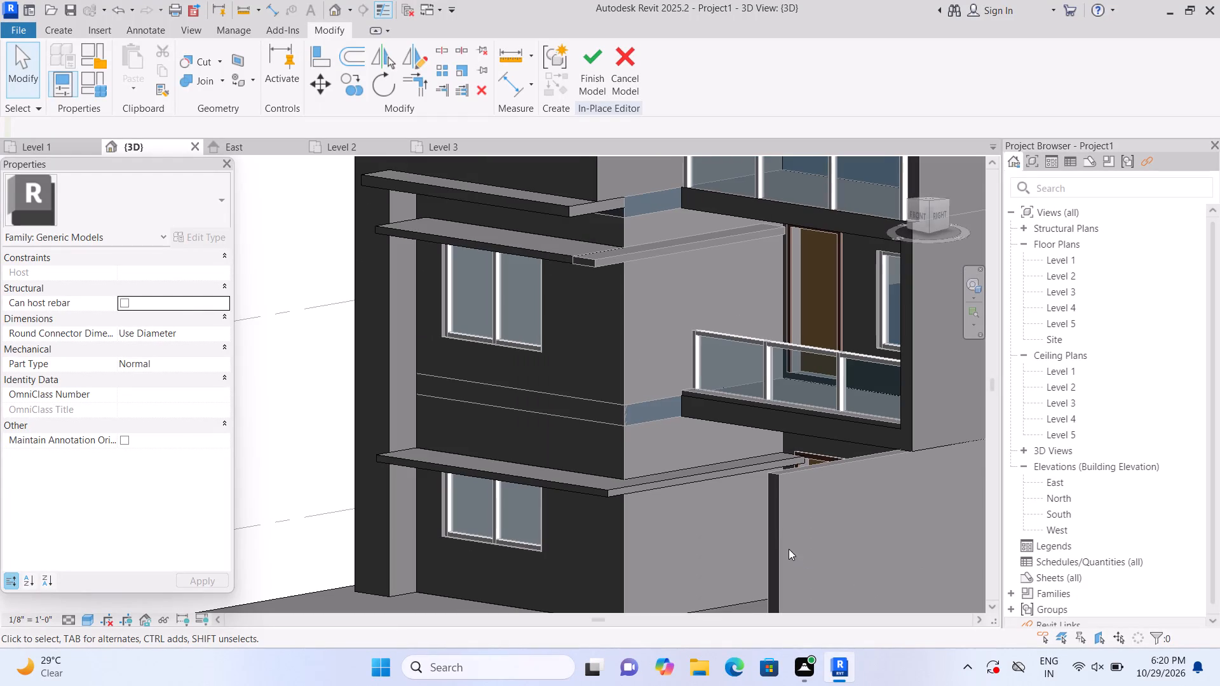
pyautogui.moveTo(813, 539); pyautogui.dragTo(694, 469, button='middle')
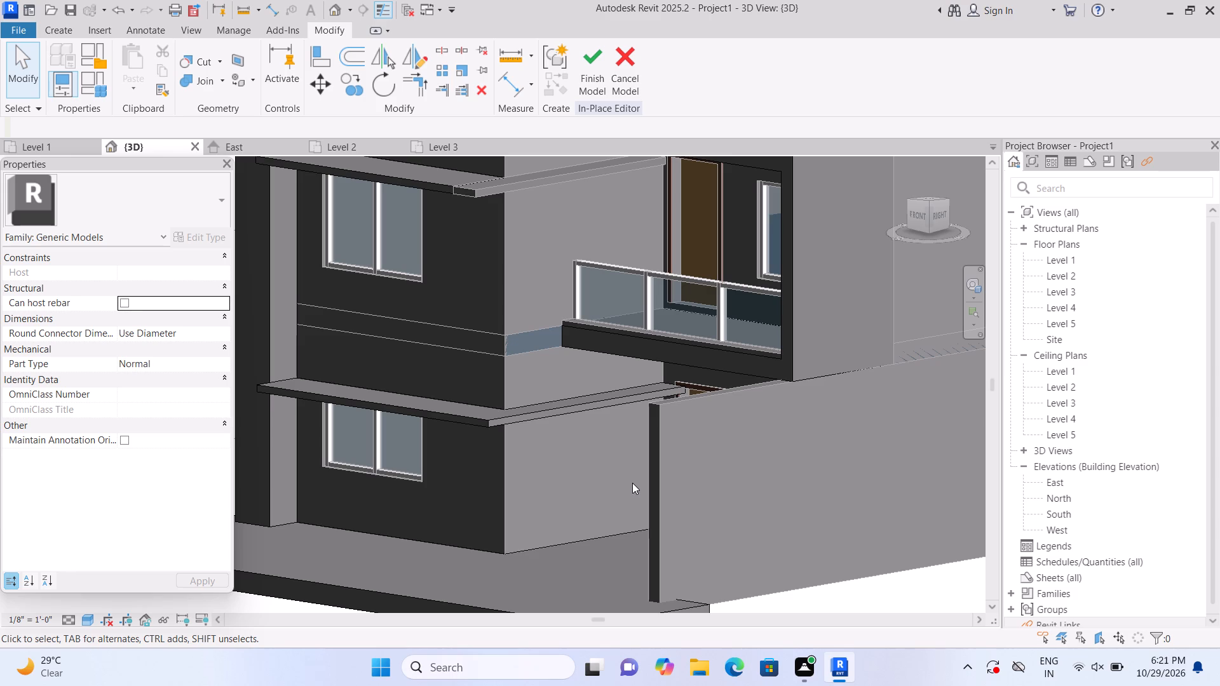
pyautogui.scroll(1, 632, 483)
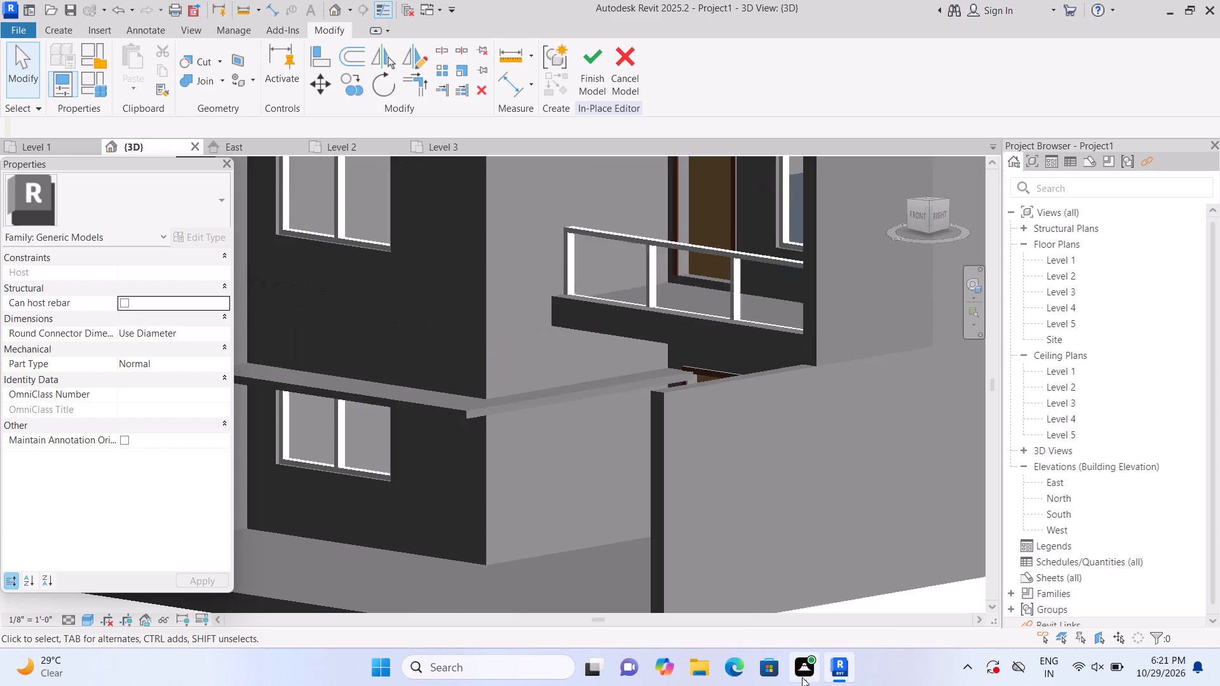
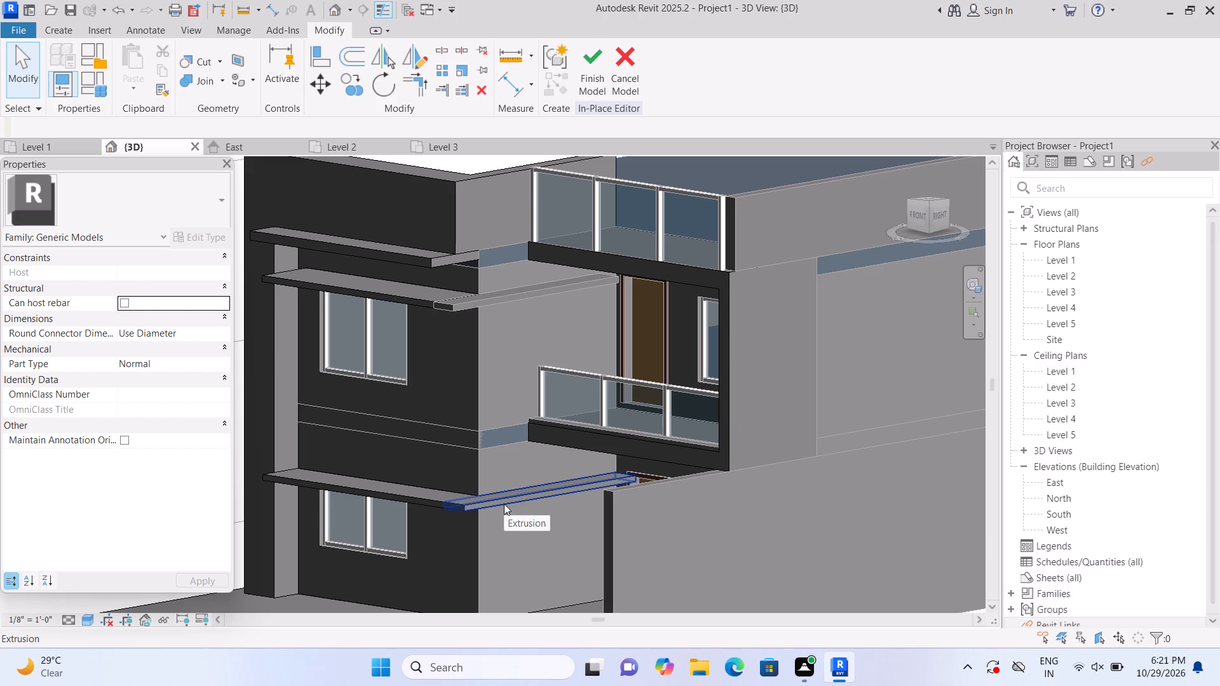
# Inspect the projecting ledges above the windows and where they wrap around the facade corner toward the balconies.
pyautogui.moveTo(493, 534); pyautogui.dragTo(582, 450, button='middle')
pyautogui.scroll(-1, 573, 461)
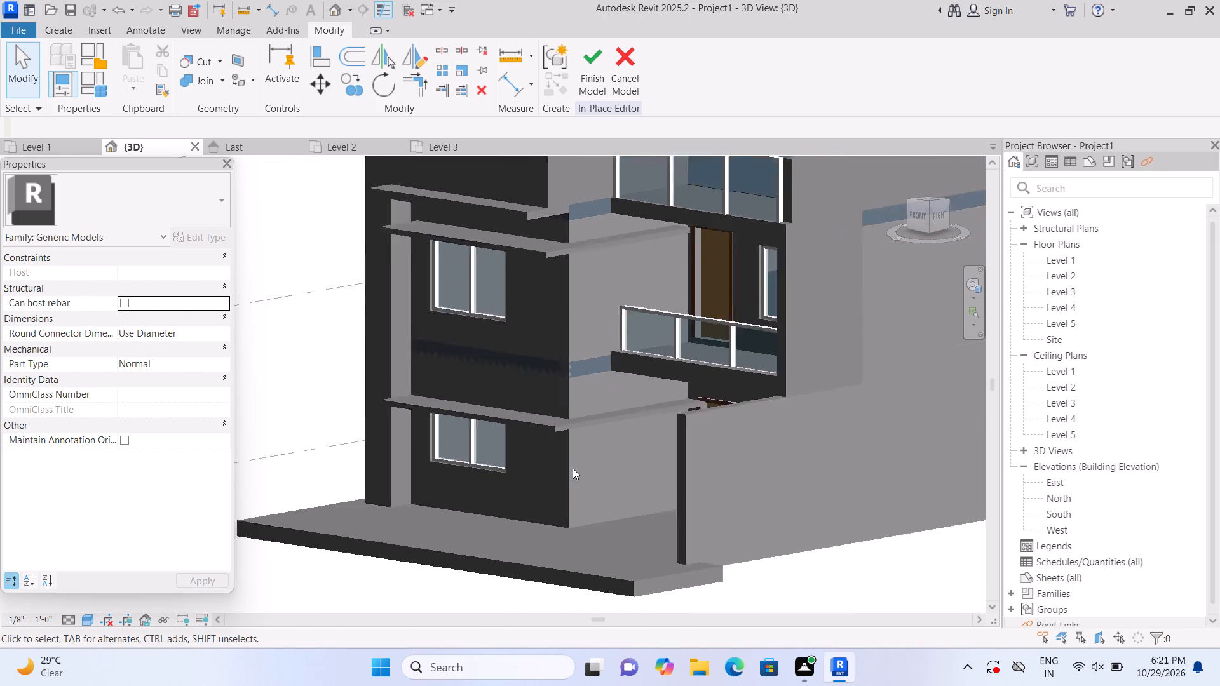
pyautogui.scroll(-2, 573, 468)
pyautogui.moveTo(570, 475); pyautogui.dragTo(529, 538, button='middle')
pyautogui.scroll(3, 526, 535)
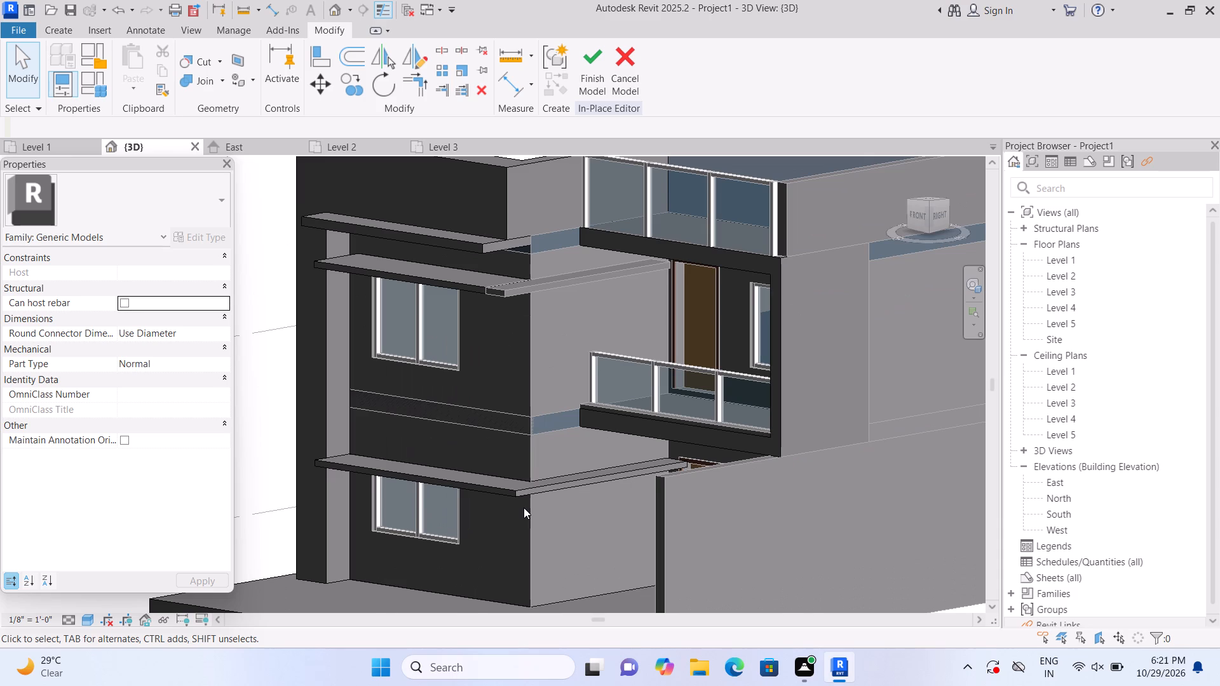
pyautogui.scroll(-2, 524, 508)
pyautogui.moveTo(546, 532); pyautogui.dragTo(515, 469, button='middle')
pyautogui.scroll(1, 612, 447)
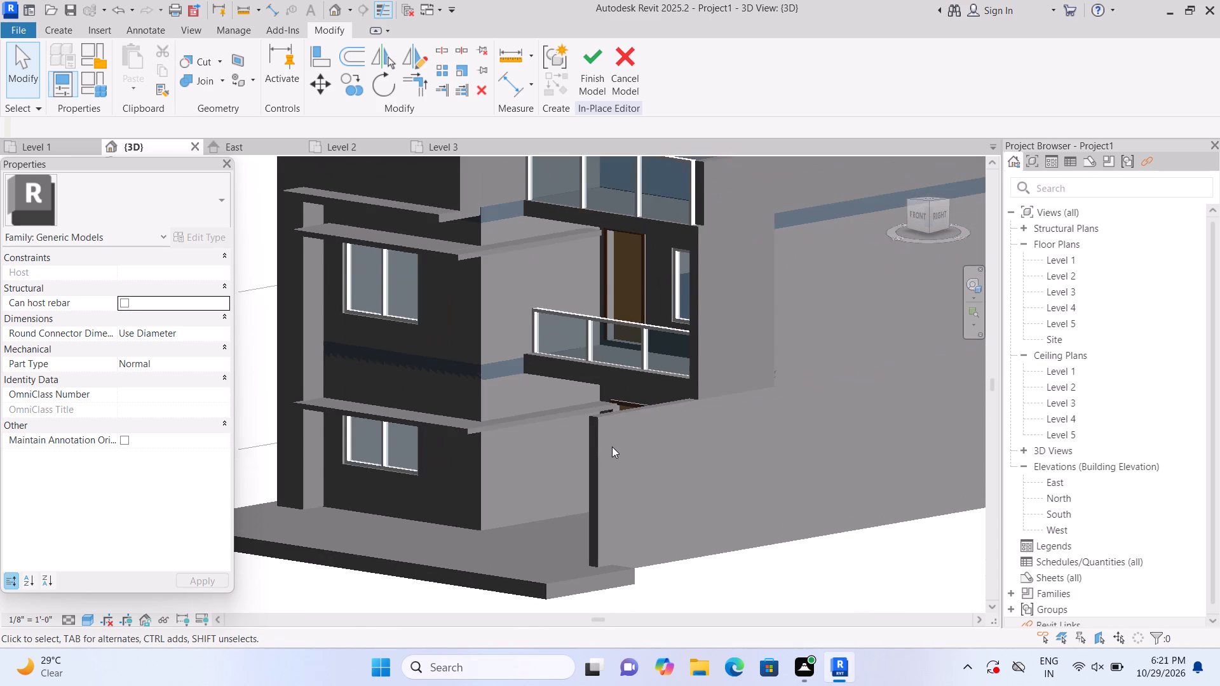
pyautogui.scroll(1, 612, 447)
pyautogui.moveTo(607, 455); pyautogui.dragTo(615, 509, button='middle')
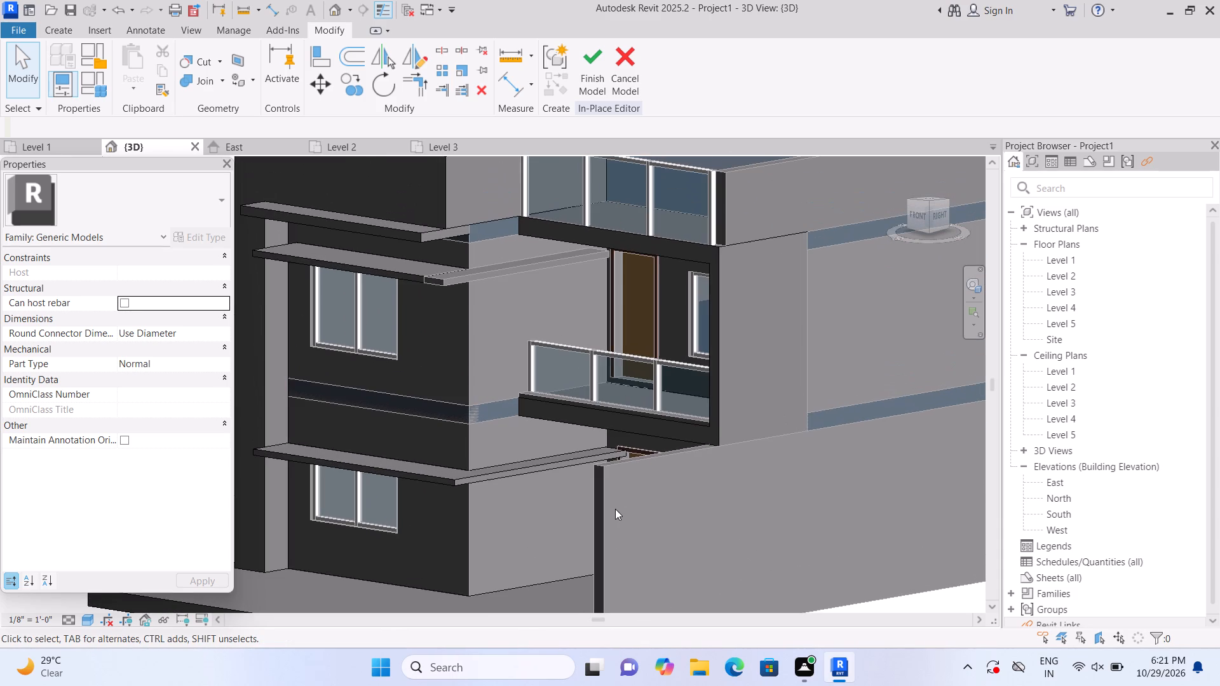
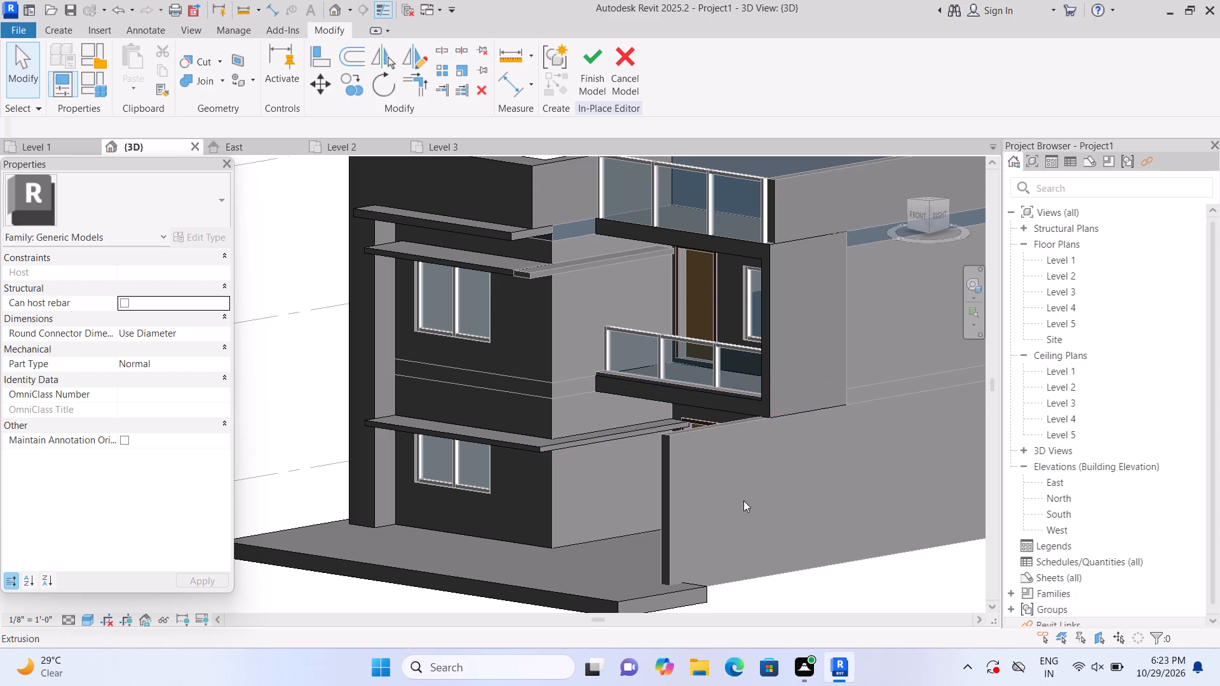
# Start an extrusion with its work plane set to the top face of the upper balcony slab.
pyautogui.moveTo(743, 501); pyautogui.dragTo(804, 586, button='middle')
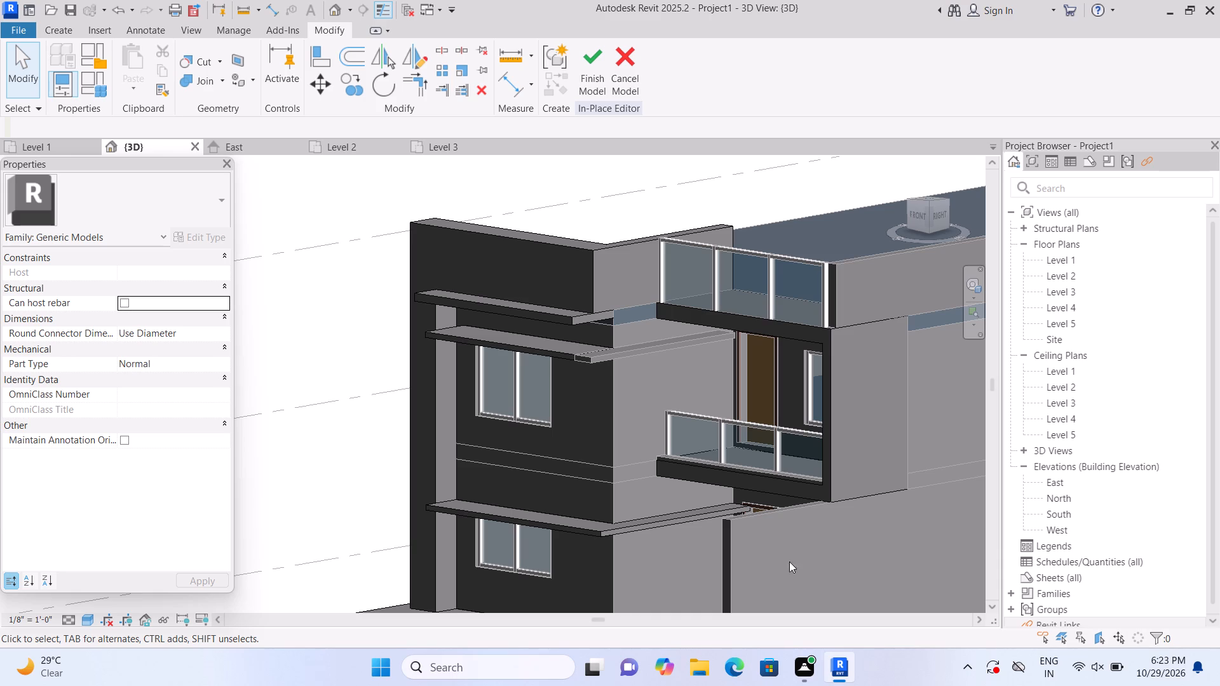
pyautogui.moveTo(796, 554); pyautogui.dragTo(689, 414, button='middle')
pyautogui.moveTo(696, 438); pyautogui.dragTo(749, 533, button='middle')
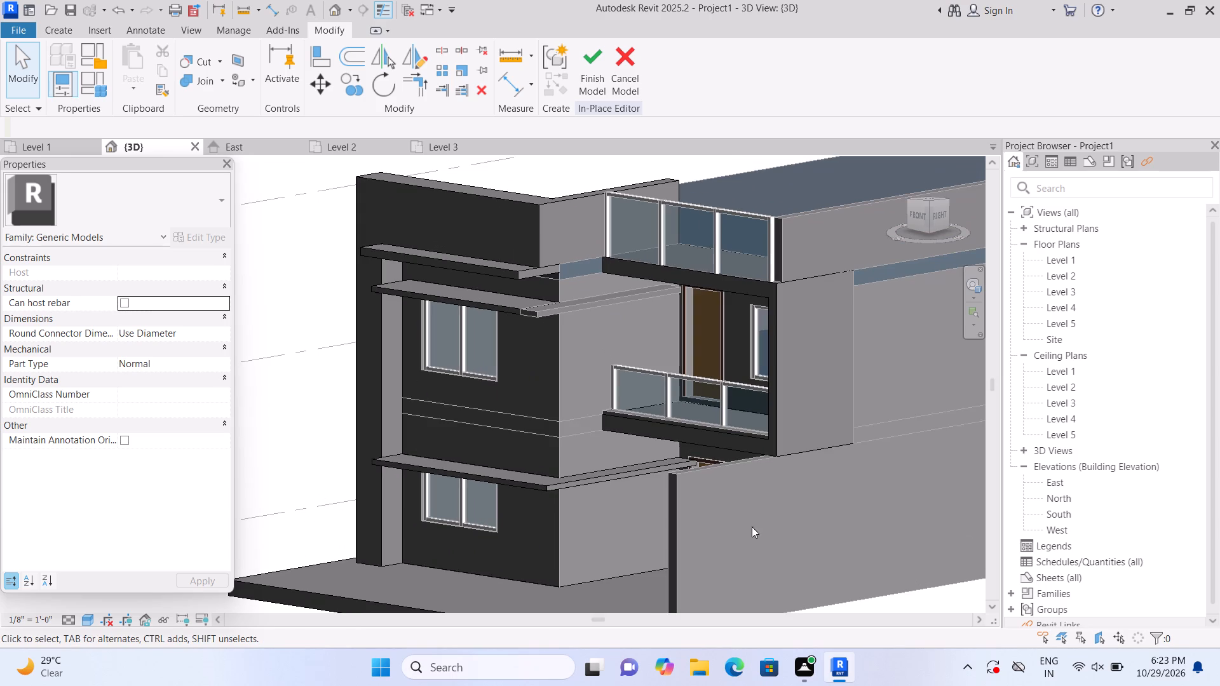
pyautogui.keyDown('shift'); pyautogui.moveTo(823, 526); pyautogui.dragTo(734, 592, button='middle'); pyautogui.keyUp('shift')
pyautogui.scroll(2, 639, 334)
pyautogui.scroll(3, 625, 401)
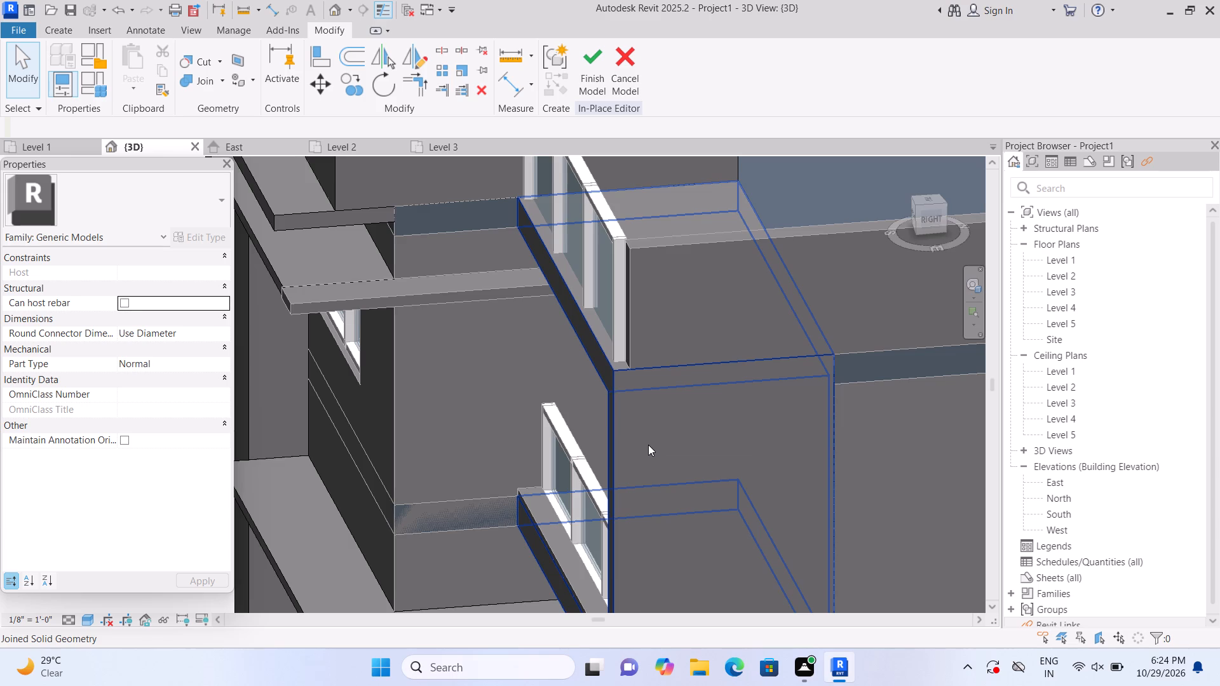
pyautogui.keyDown('shift'); pyautogui.moveTo(656, 450); pyautogui.dragTo(708, 480, button='middle'); pyautogui.keyUp('shift')
pyautogui.moveTo(668, 361); pyautogui.dragTo(634, 538, button='middle')
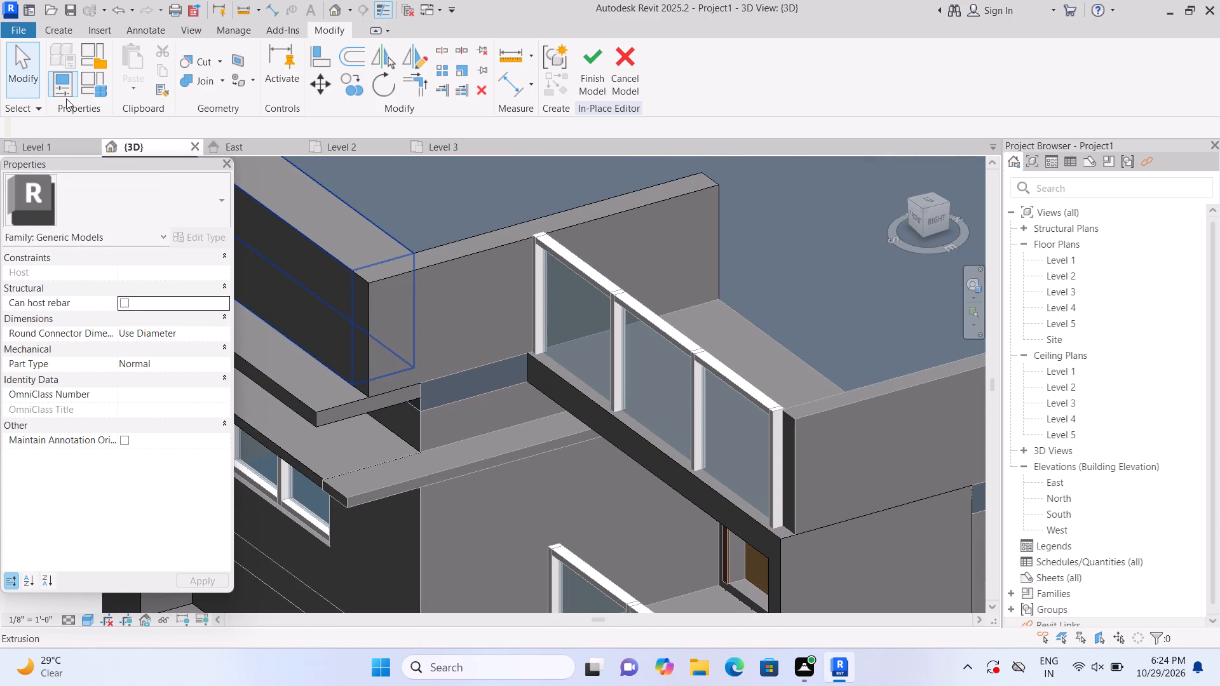
pyautogui.click(70, 34)
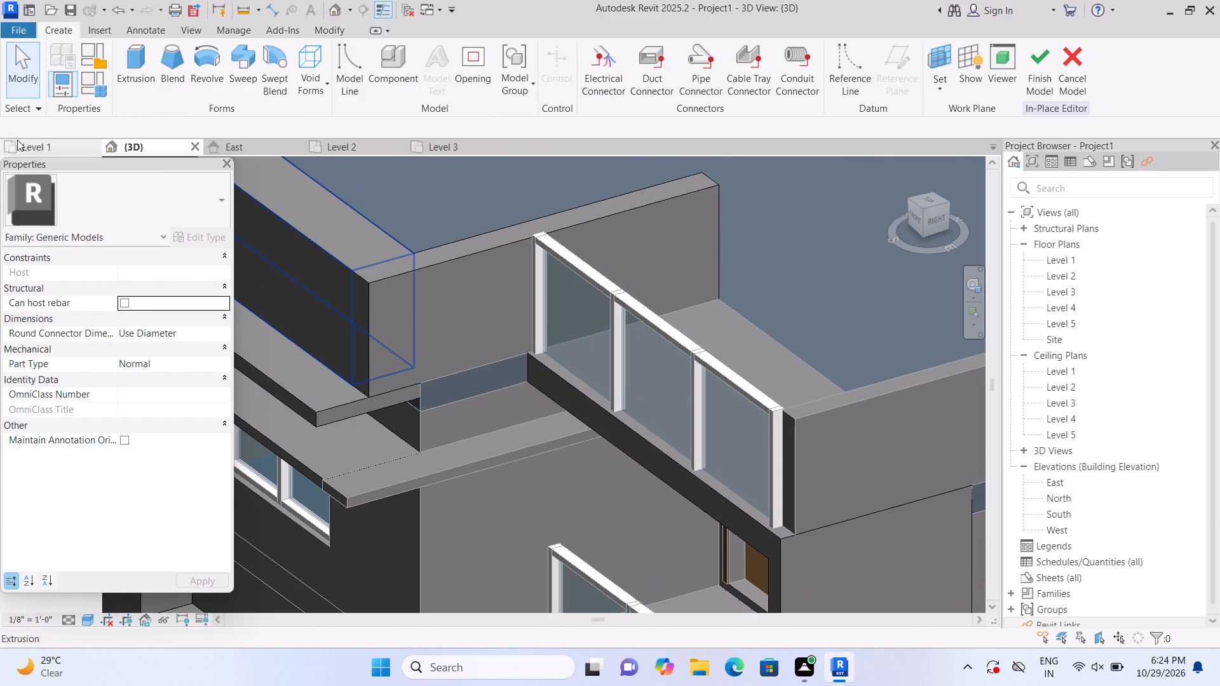
pyautogui.click(121, 76)
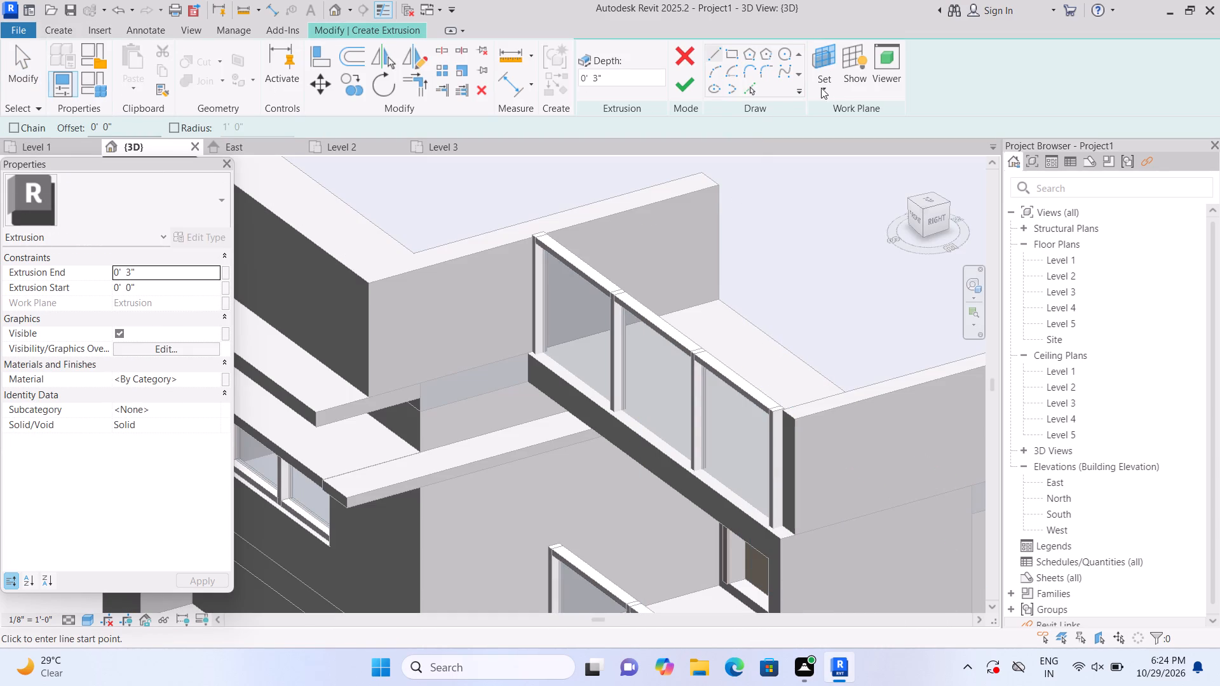
pyautogui.click(822, 88)
pyautogui.click(841, 154)
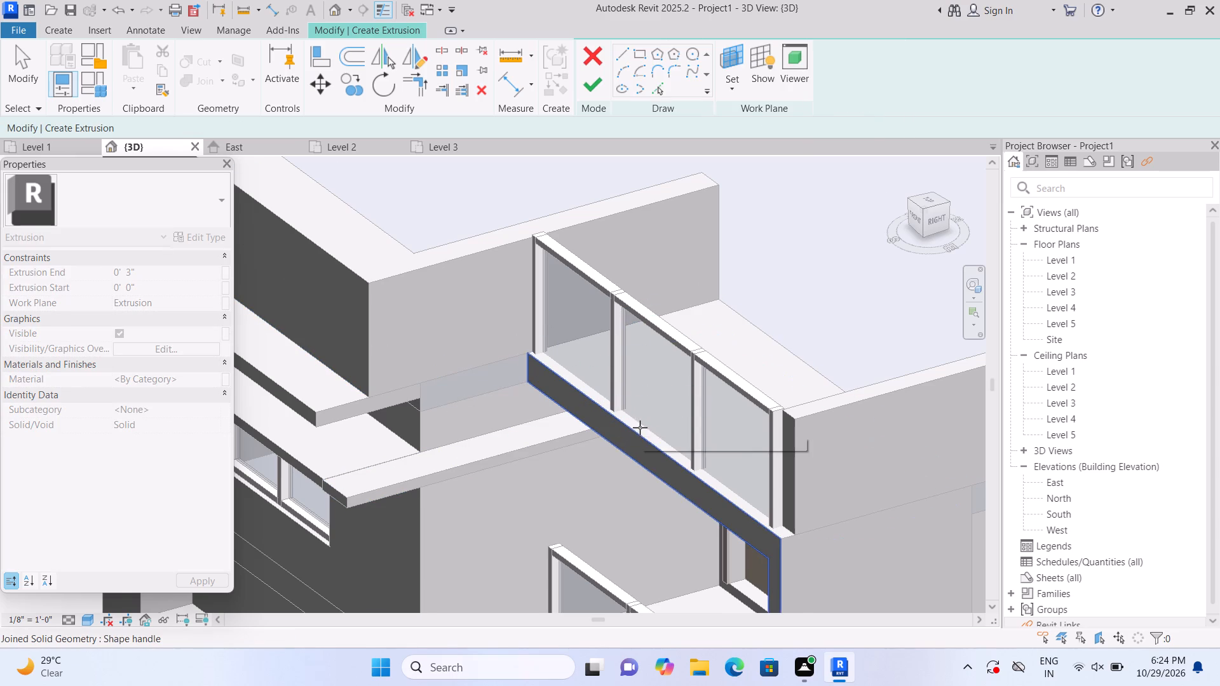
pyautogui.scroll(2, 642, 435)
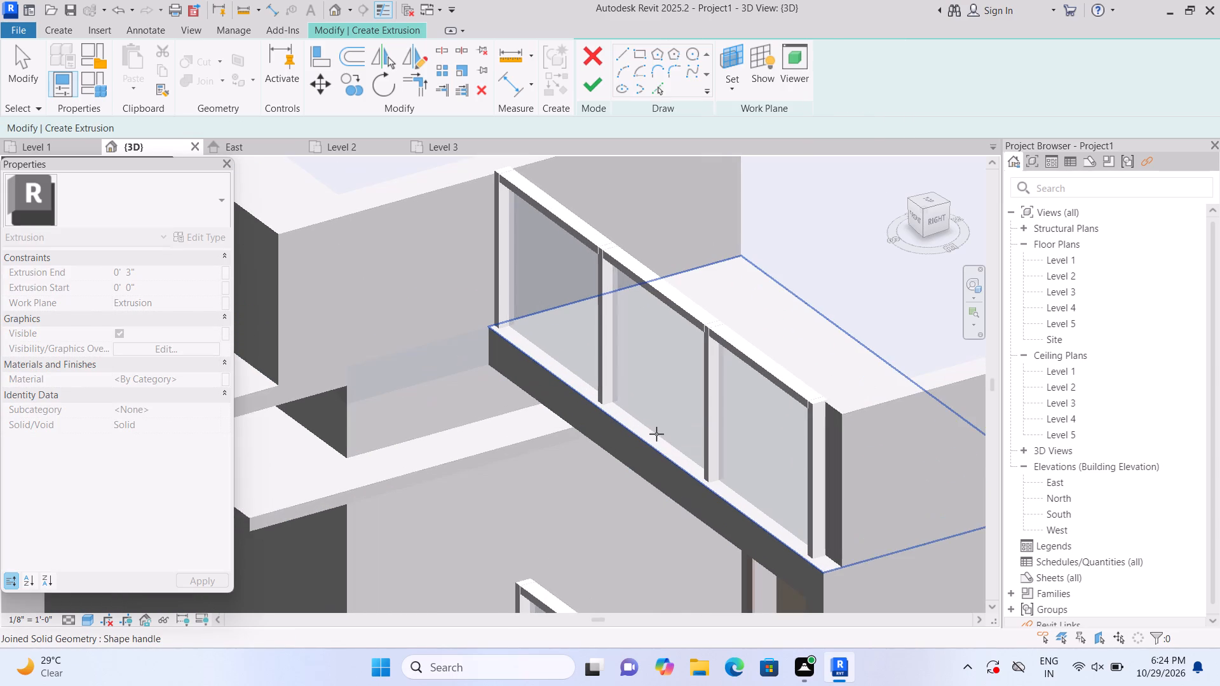
pyautogui.moveTo(656, 434); pyautogui.dragTo(505, 434, button='middle')
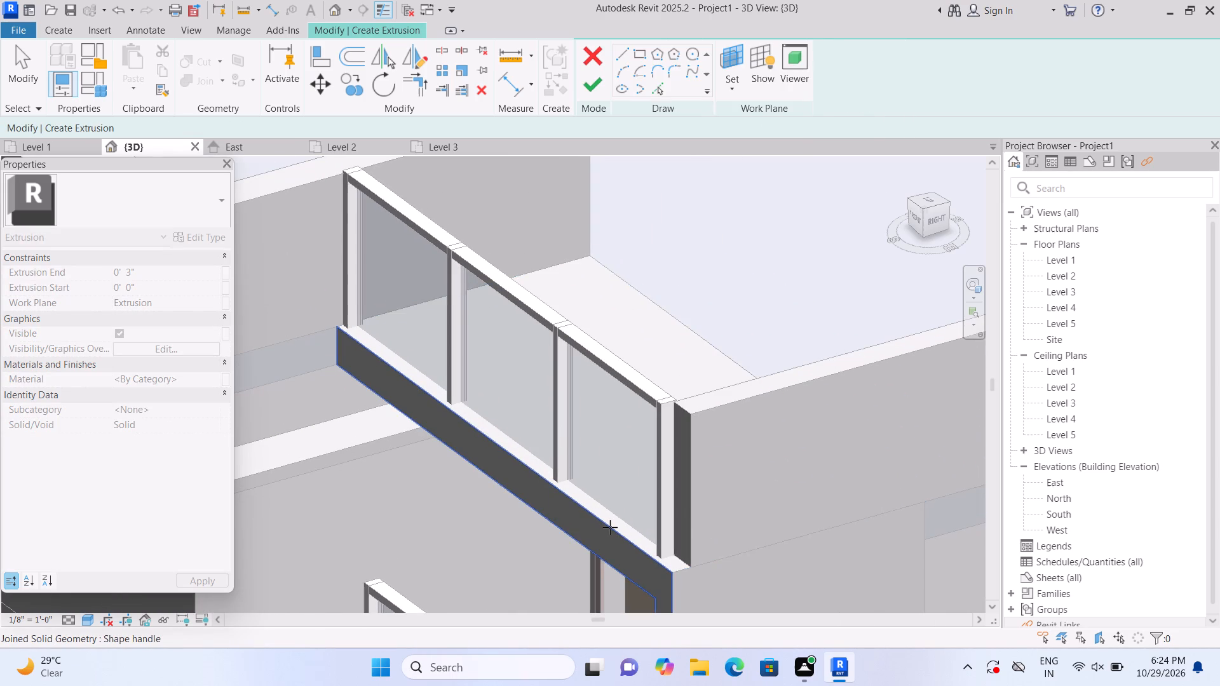
pyautogui.click(613, 514)
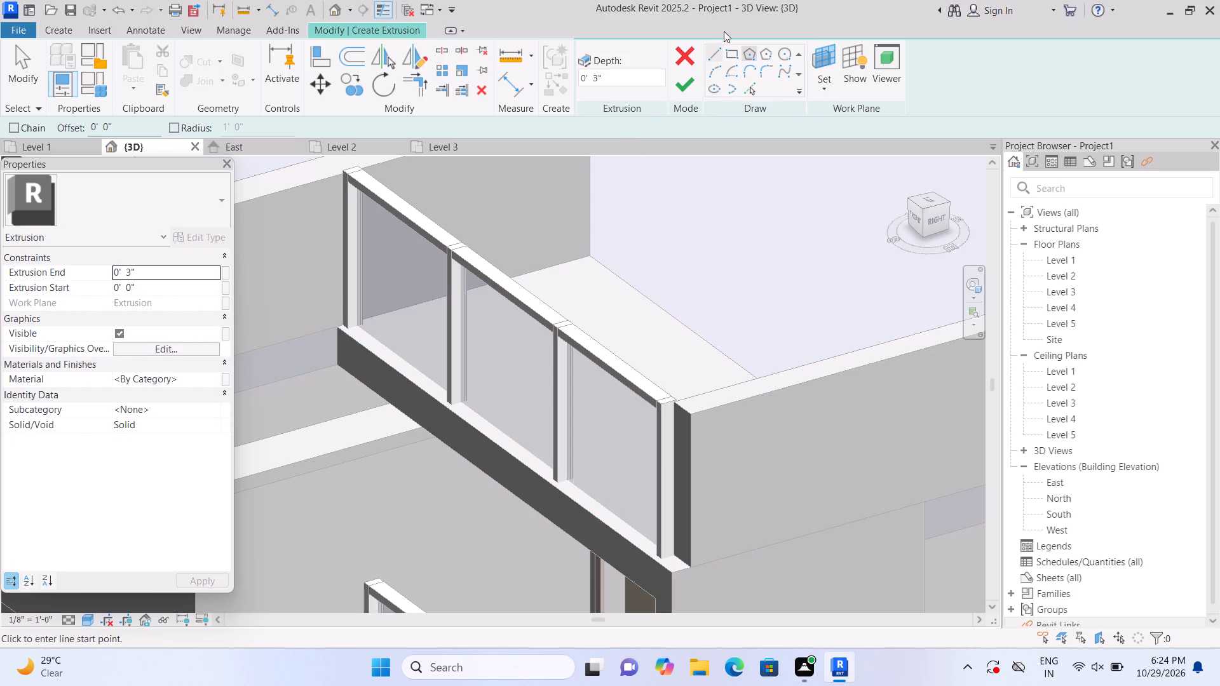
# Sketch a rectangle about 3 inches wide along the slab's full front edge below the glass railing and extrude it 3 inches.
pyautogui.click(728, 53)
pyautogui.scroll(1, 410, 313)
pyautogui.scroll(2, 276, 335)
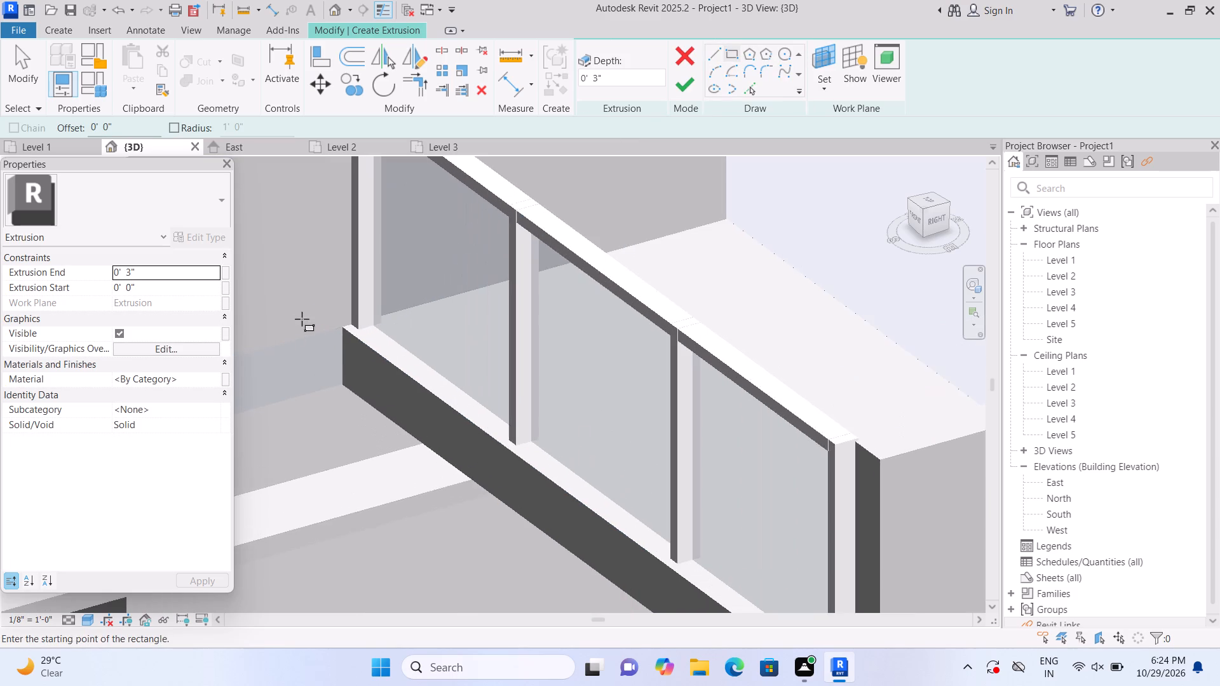
pyautogui.scroll(1, 372, 340)
pyautogui.moveTo(371, 343); pyautogui.dragTo(224, 248, button='middle')
pyautogui.moveTo(267, 283); pyautogui.dragTo(485, 370, button='middle')
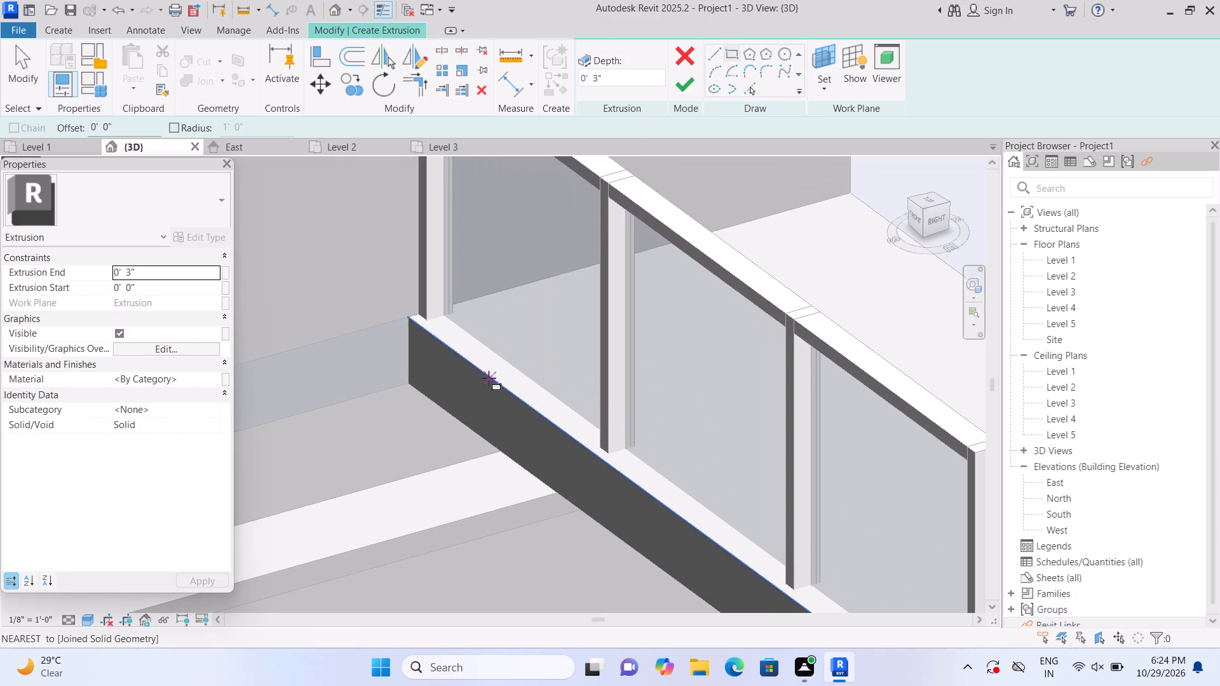
pyautogui.click(410, 318)
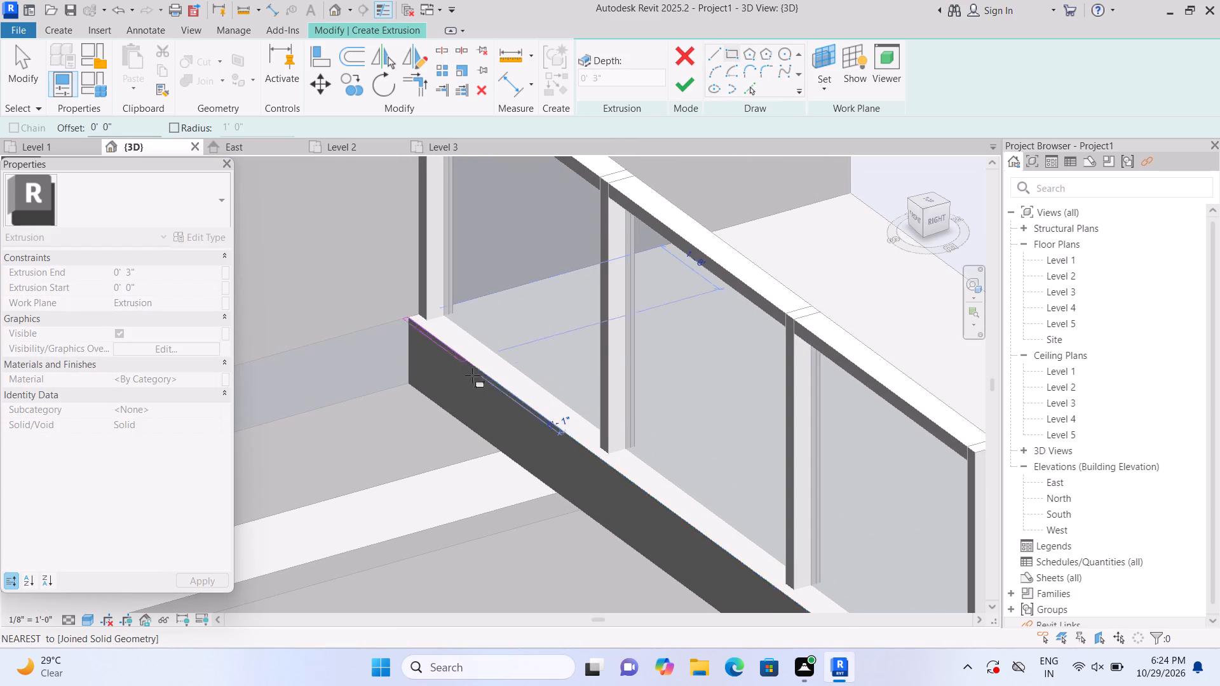
pyautogui.moveTo(491, 333); pyautogui.dragTo(471, 300, button='middle')
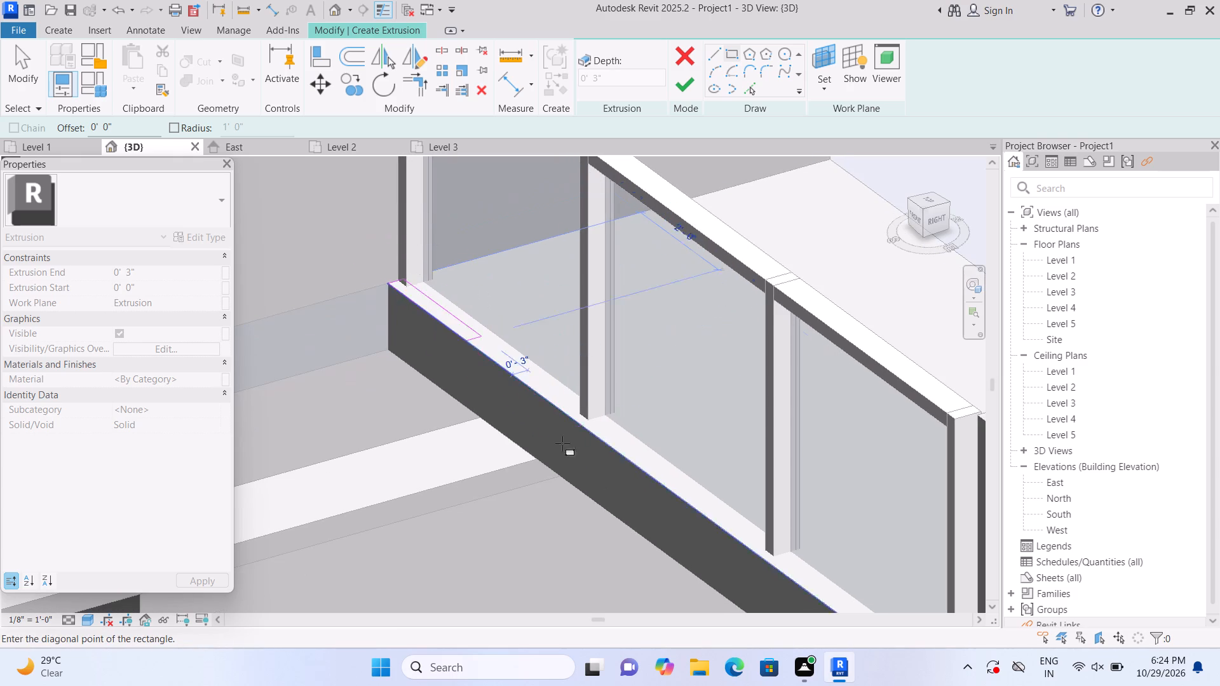
pyautogui.moveTo(607, 473); pyautogui.dragTo(323, 251, button='middle')
pyautogui.middleClick(322, 250)
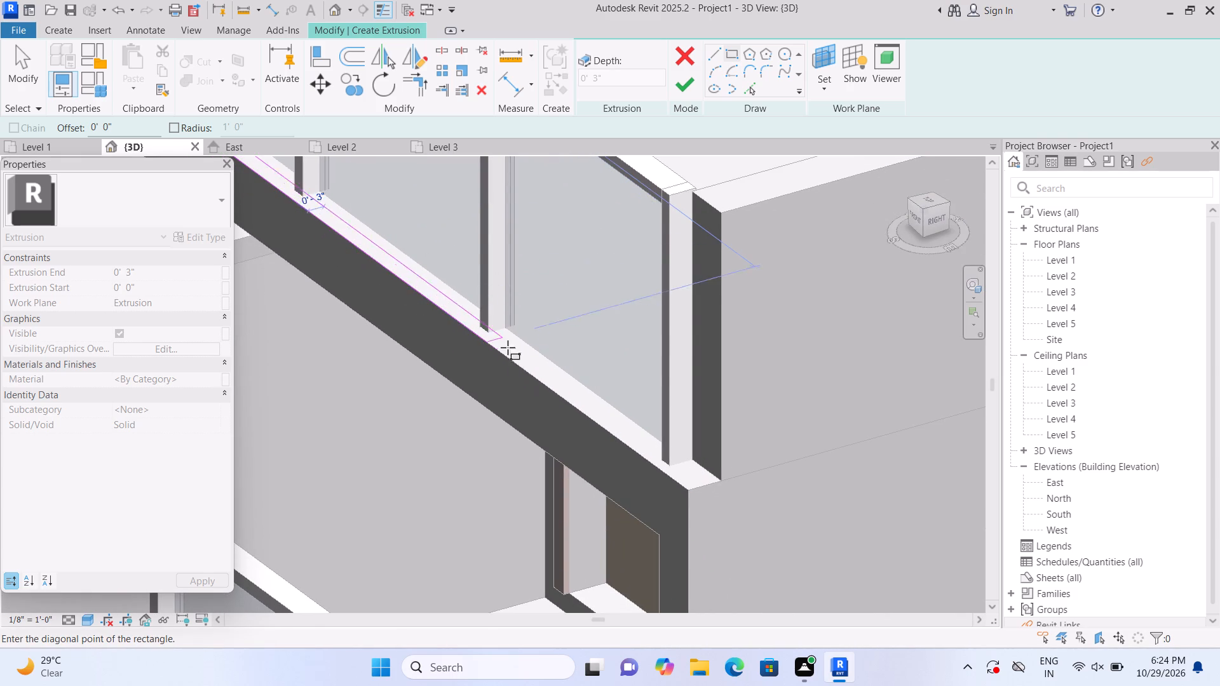
pyautogui.click(700, 485)
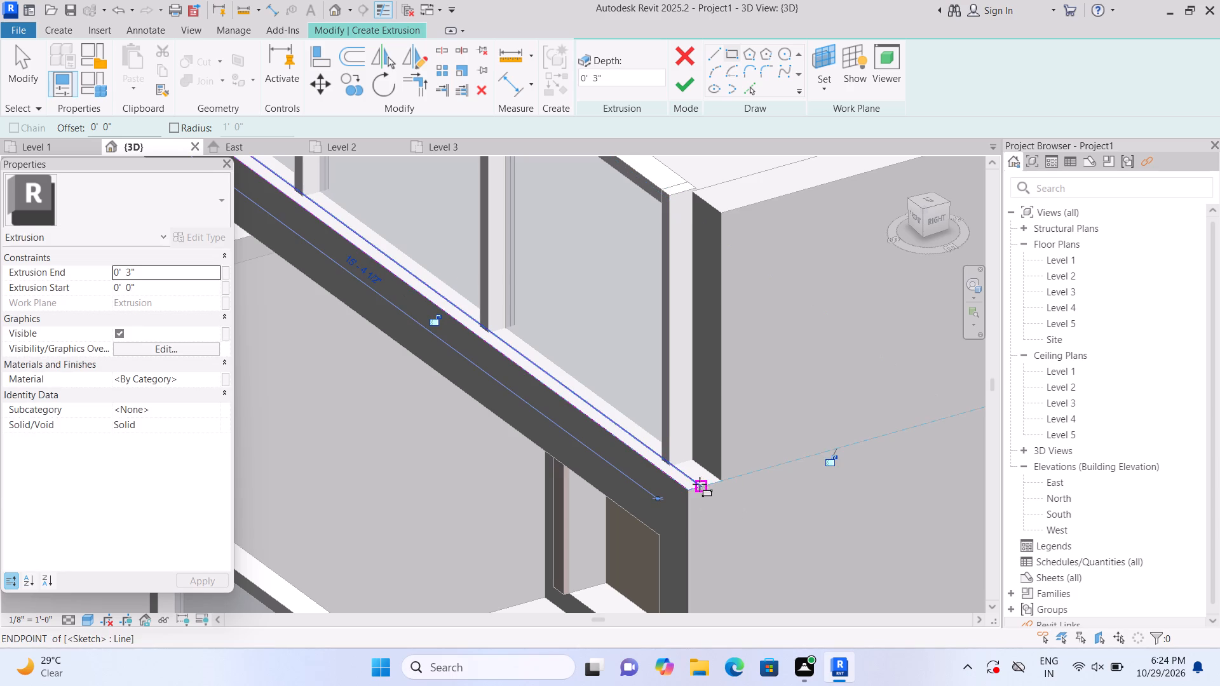
pyautogui.click(688, 85)
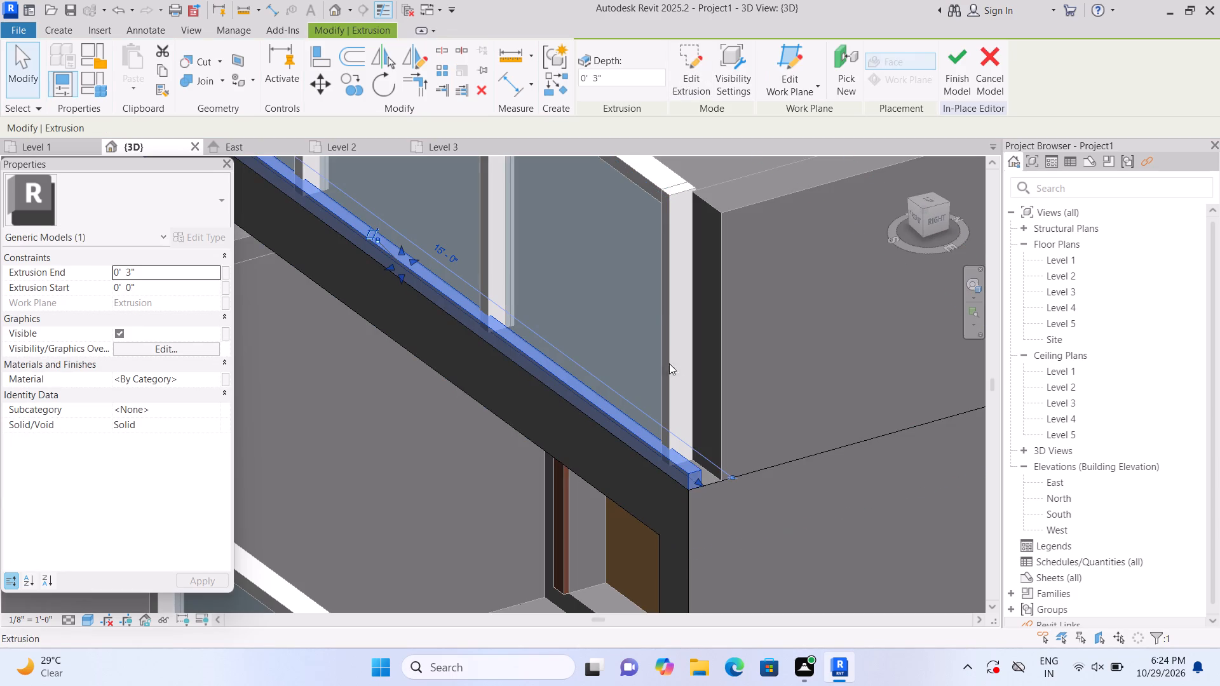
pyautogui.press('Escape')
# Examine the upper balcony slab's outer corner, where the new edge strip ends beside the side parapet wall.
pyautogui.scroll(-2, 730, 499)
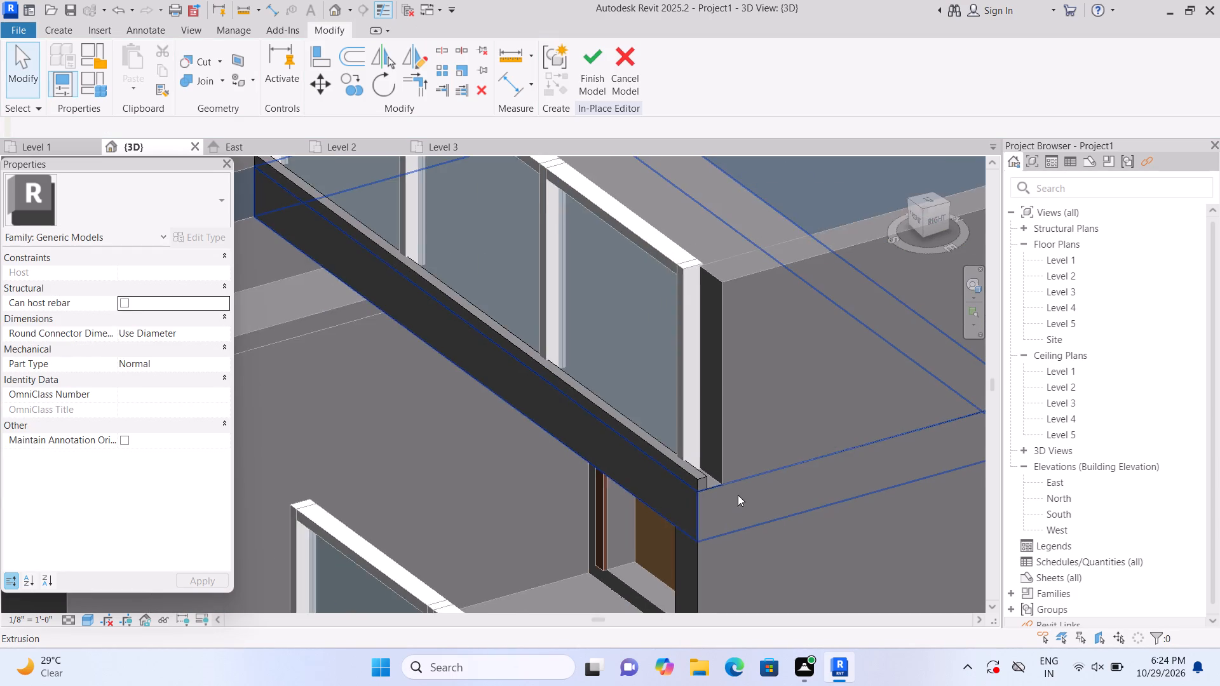
pyautogui.scroll(-1, 738, 495)
pyautogui.moveTo(818, 499); pyautogui.dragTo(751, 532, button='middle')
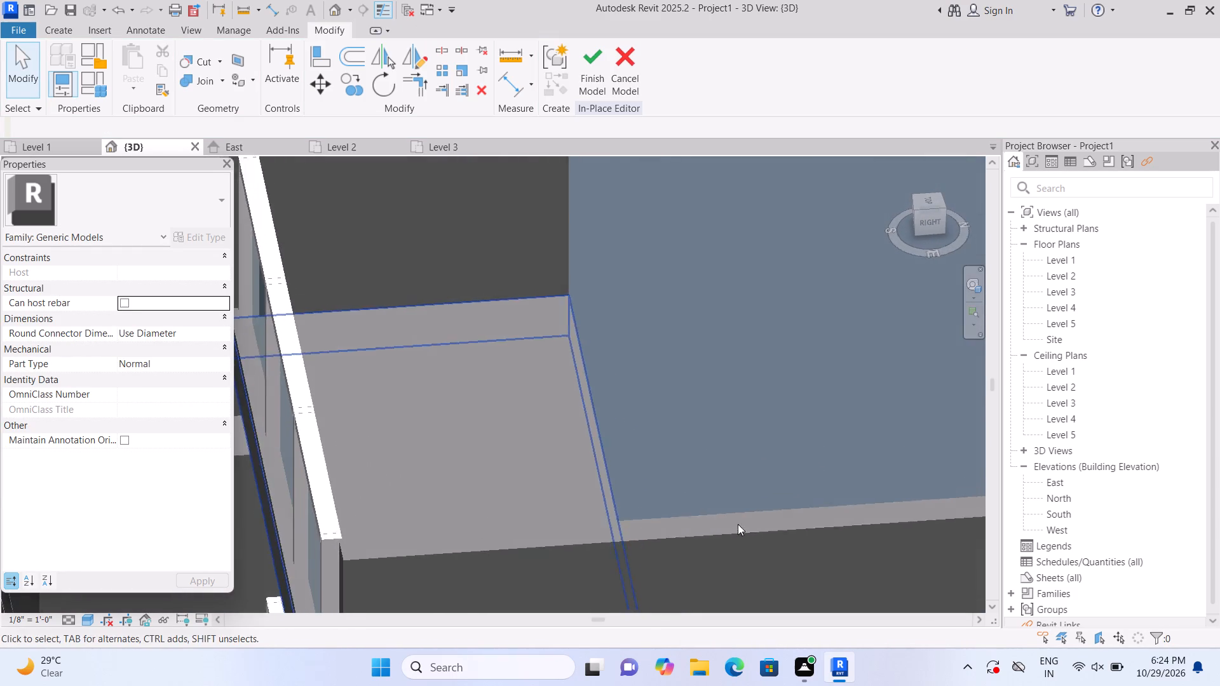
pyautogui.moveTo(693, 530); pyautogui.dragTo(743, 315, button='middle')
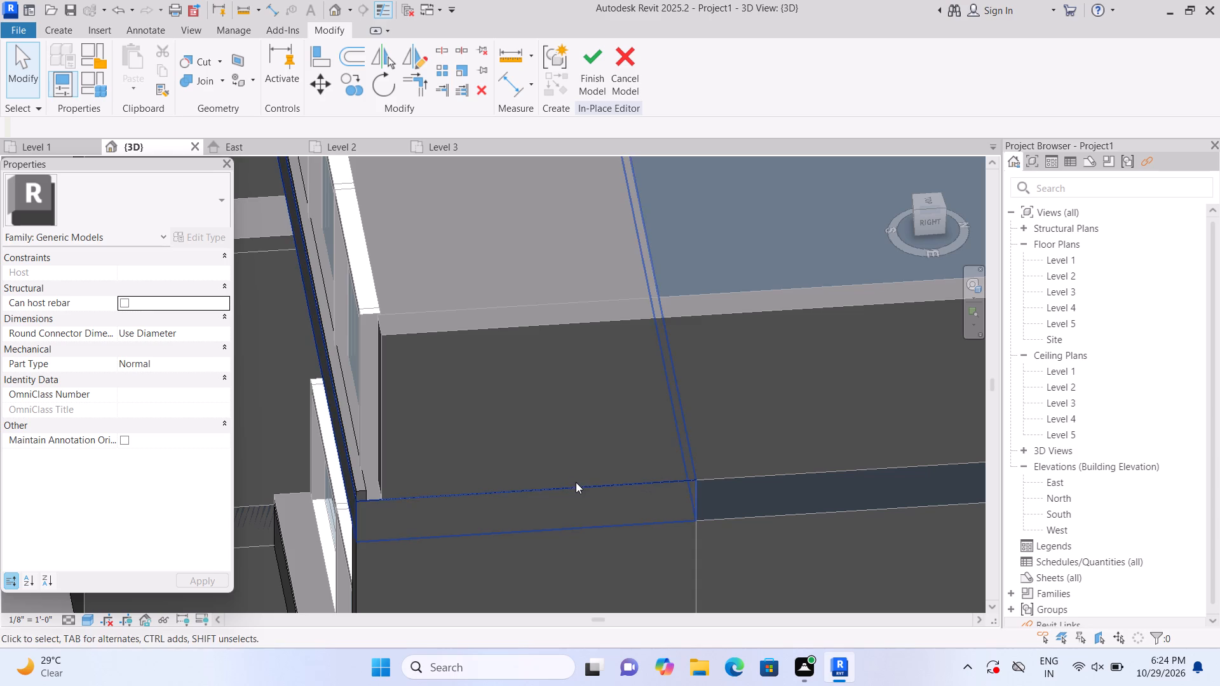
pyautogui.keyDown('shift'); pyautogui.moveTo(583, 481); pyautogui.dragTo(600, 462, button='middle'); pyautogui.keyUp('shift')
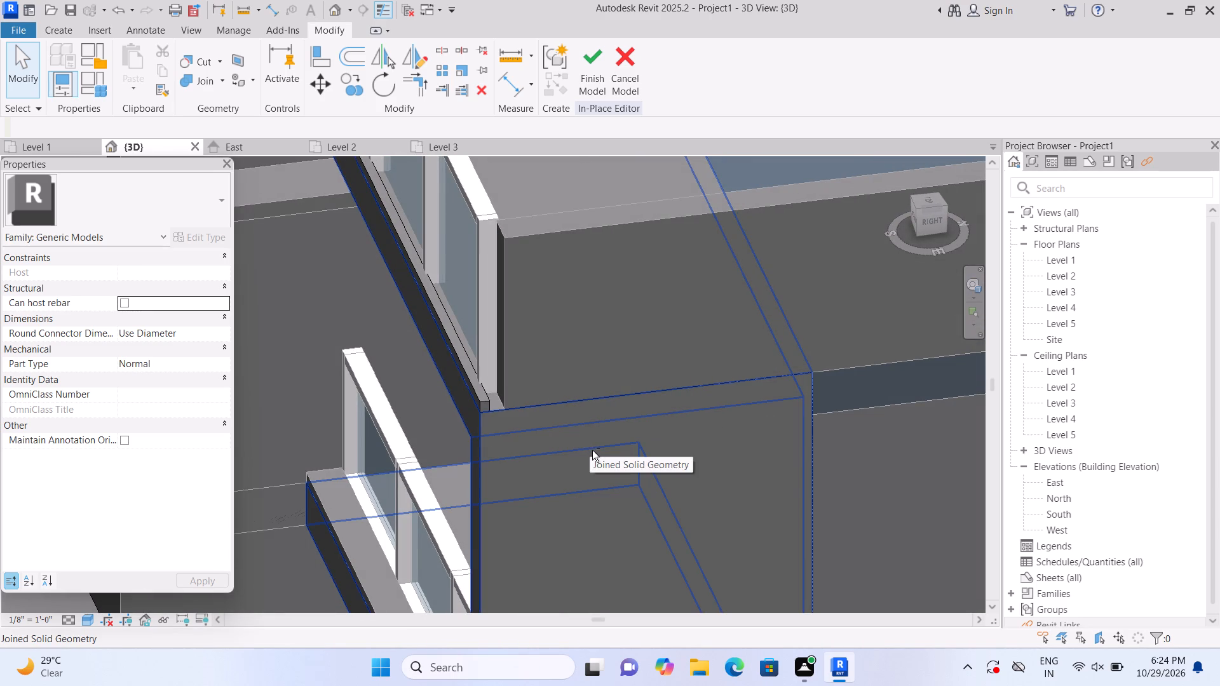
pyautogui.keyDown('shift'); pyautogui.moveTo(597, 440); pyautogui.dragTo(608, 407, button='middle'); pyautogui.keyUp('shift')
pyautogui.moveTo(623, 353); pyautogui.dragTo(616, 387, button='middle')
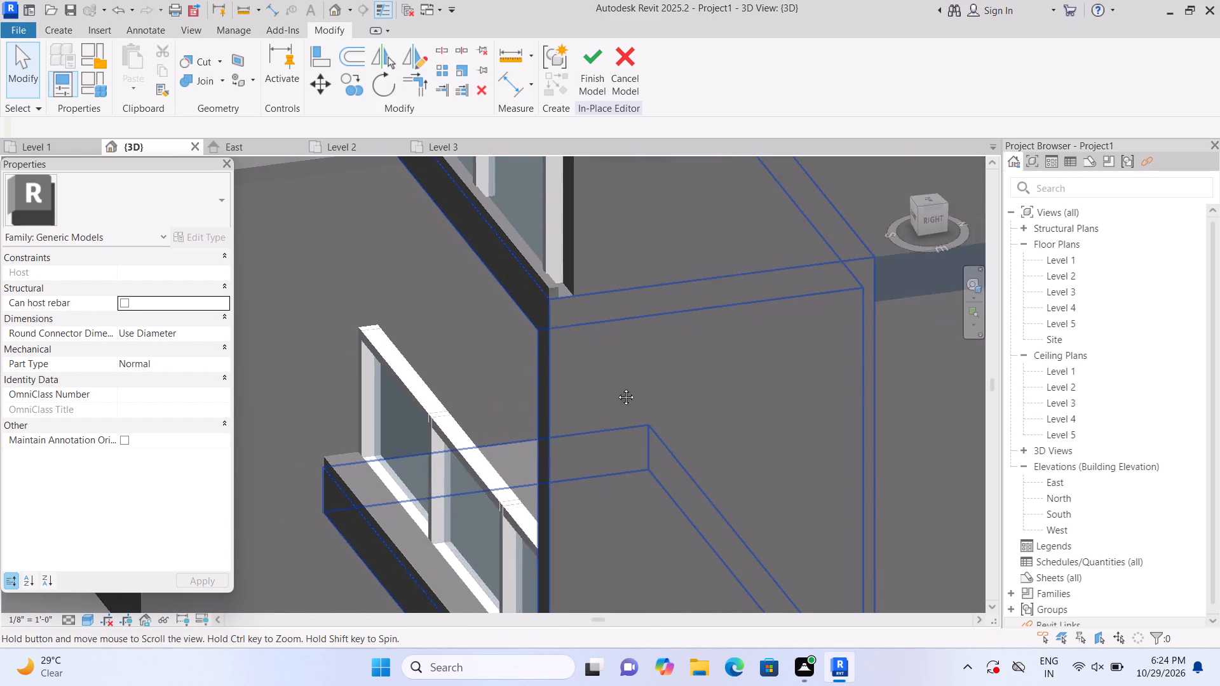
pyautogui.moveTo(616, 387); pyautogui.dragTo(602, 471, button='middle')
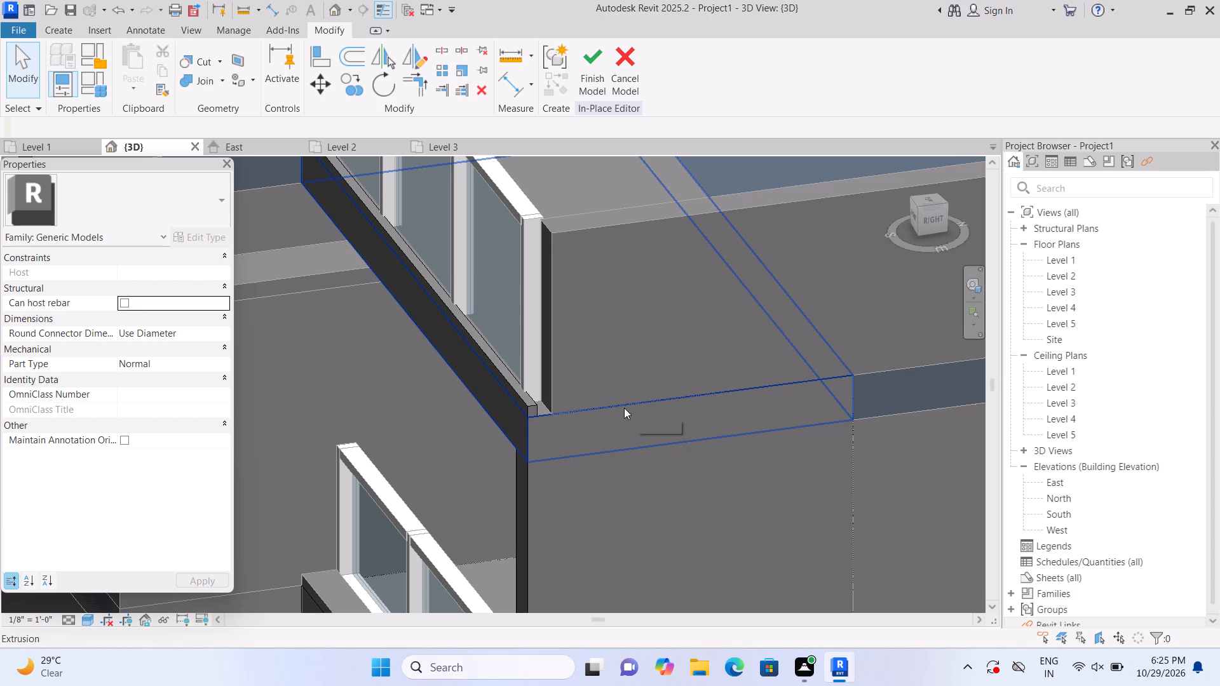
pyautogui.moveTo(657, 504); pyautogui.dragTo(646, 514, button='middle')
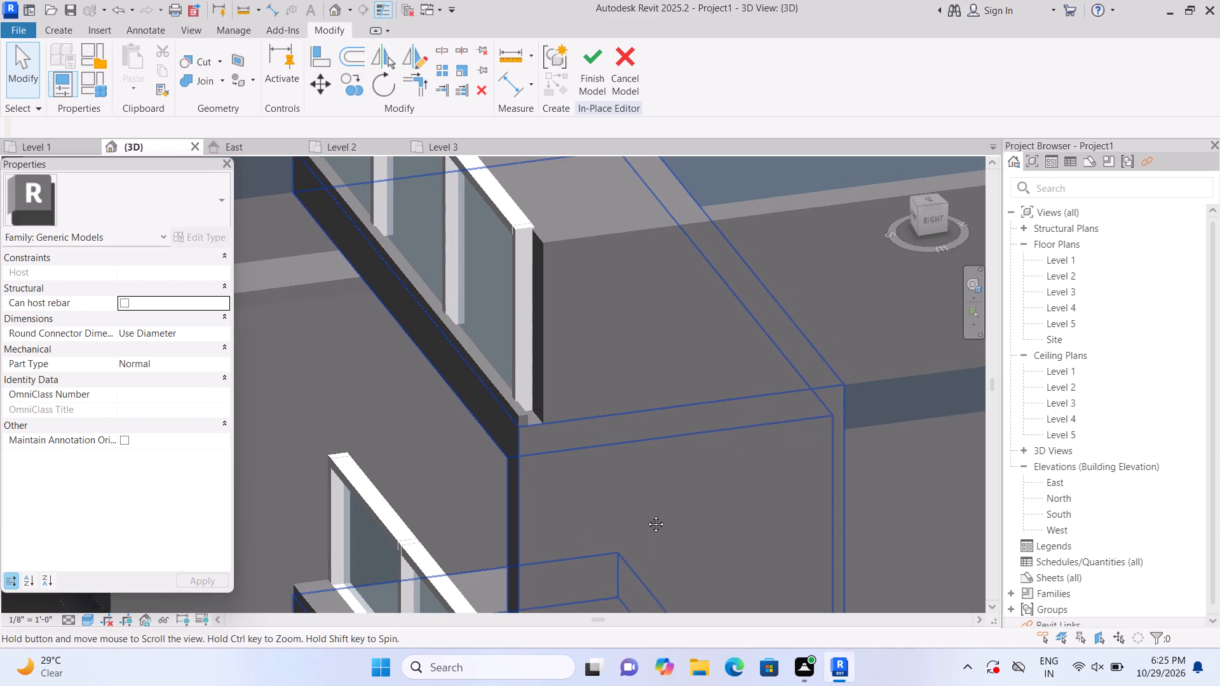
pyautogui.moveTo(646, 514); pyautogui.dragTo(677, 500, button='middle')
pyautogui.moveTo(677, 495); pyautogui.dragTo(675, 497, button='middle')
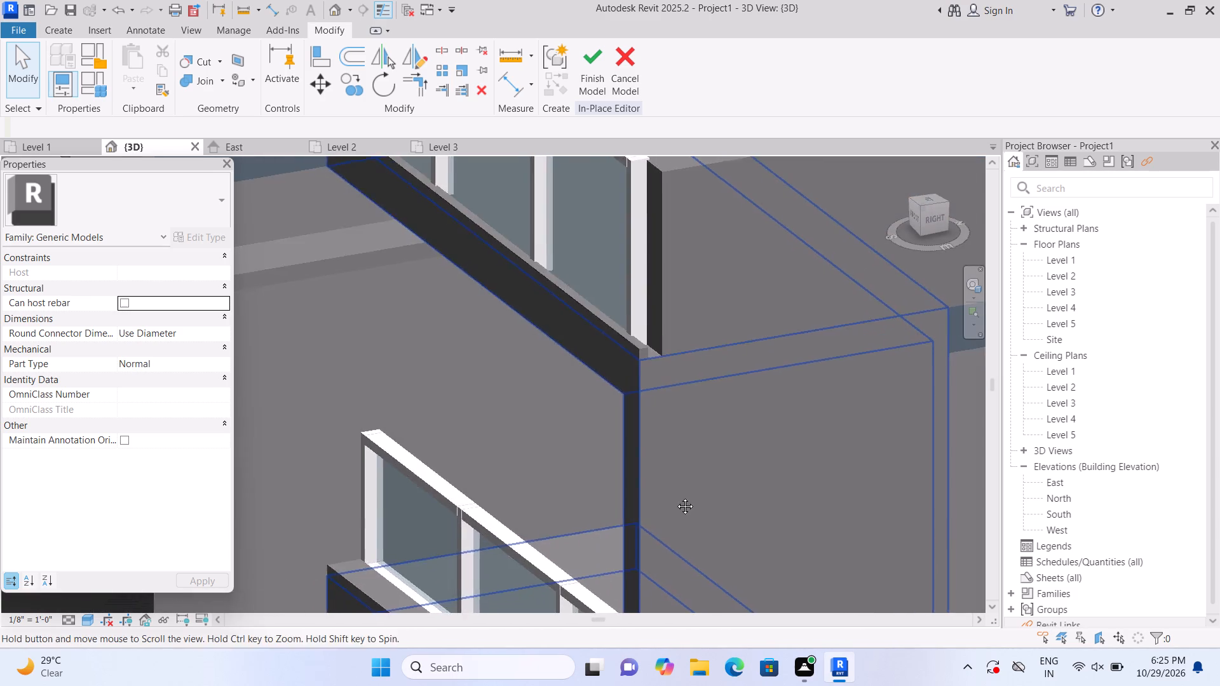
pyautogui.moveTo(675, 497); pyautogui.dragTo(651, 503, button='middle')
# Extrude a small rectangle 3 inches high on the upper balcony slab's top face, between the edge strip and the side parapet's end.
pyautogui.scroll(2, 588, 411)
pyautogui.scroll(1, 535, 418)
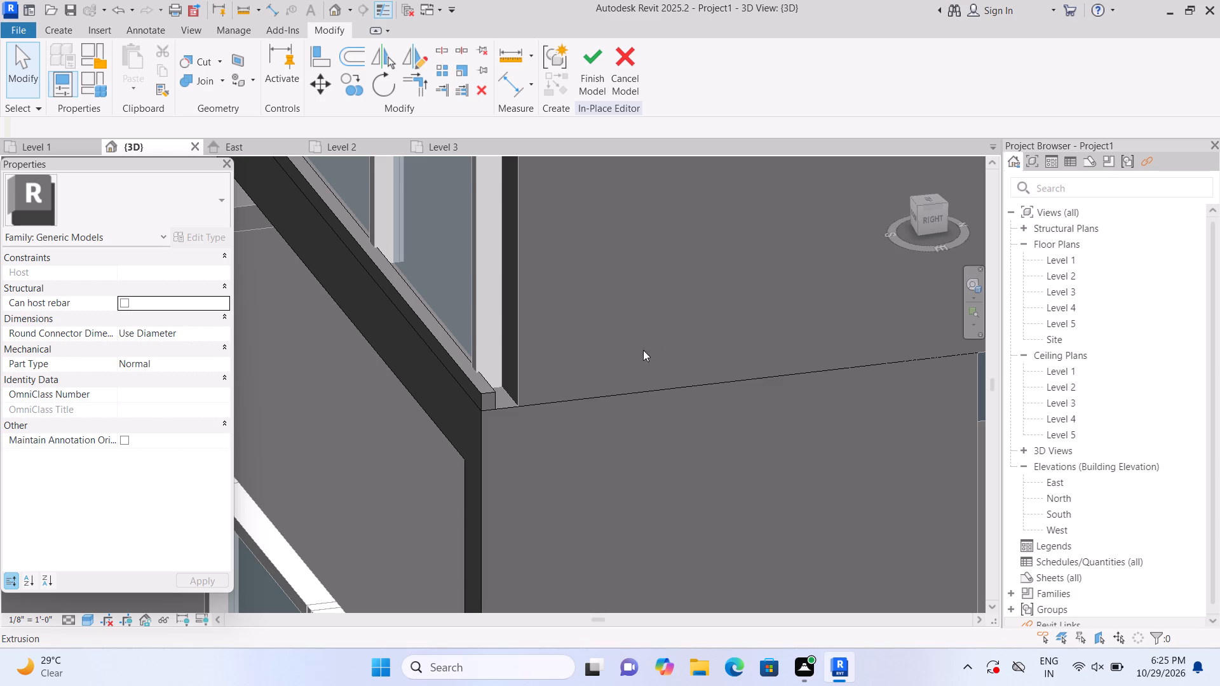
pyautogui.click(67, 36)
pyautogui.click(146, 68)
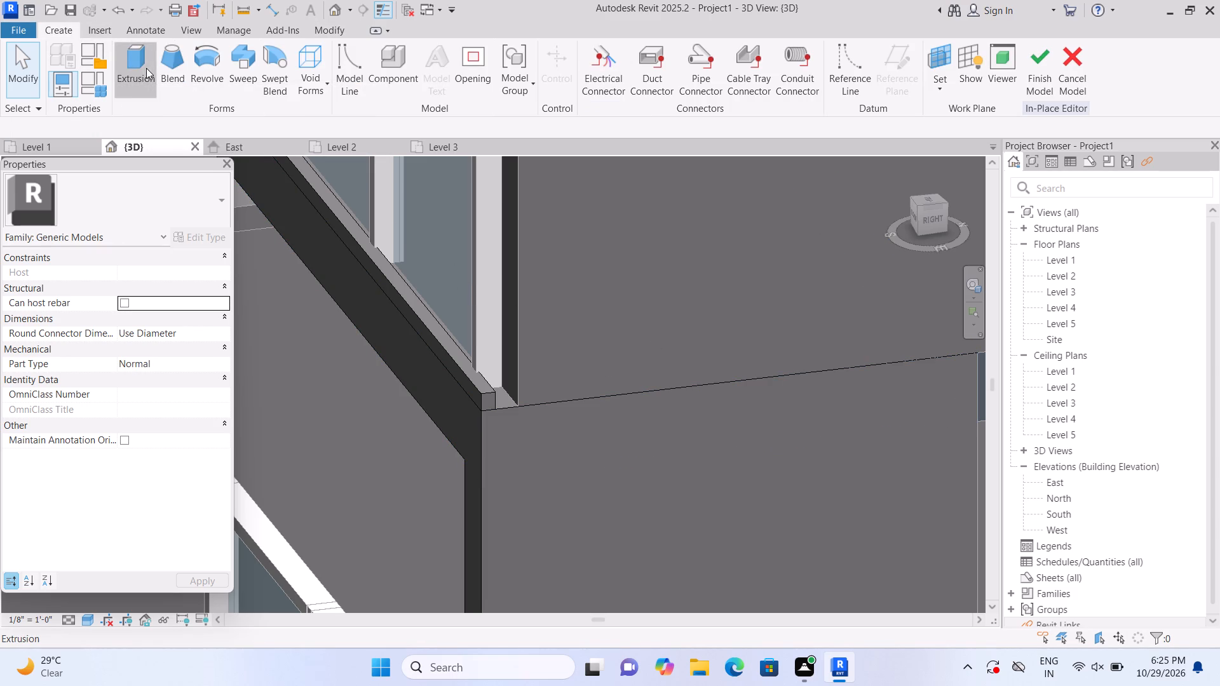
pyautogui.click(825, 88)
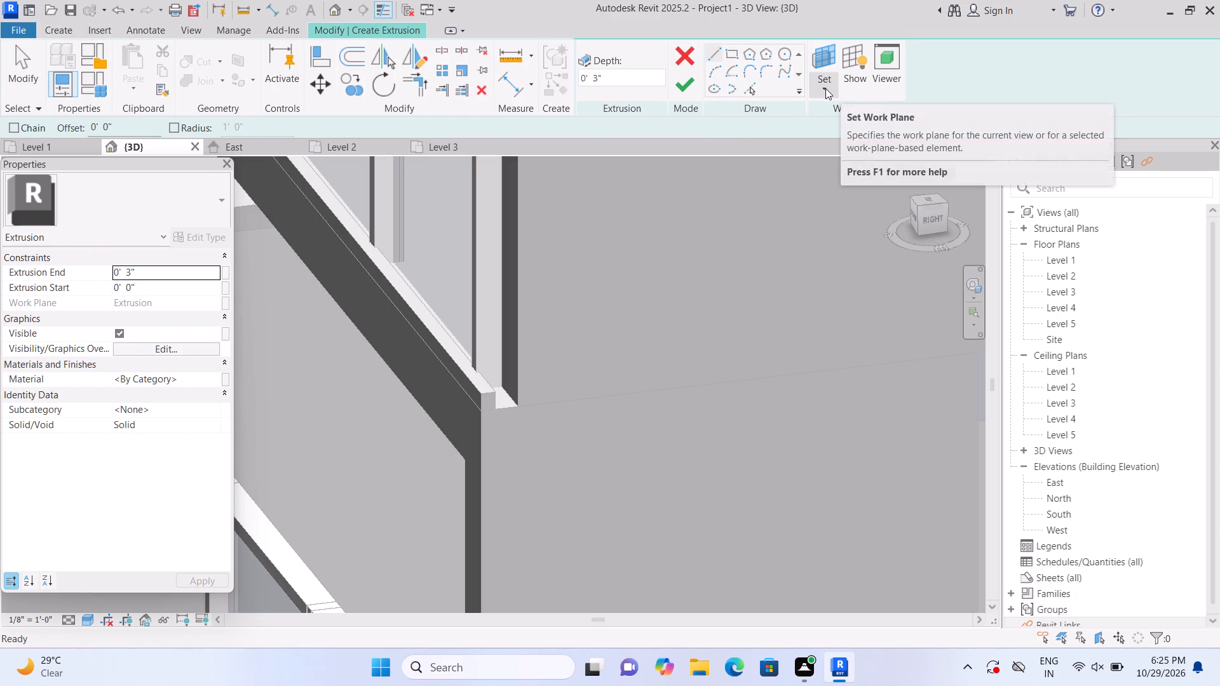
pyautogui.moveTo(839, 149); pyautogui.dragTo(844, 148)
pyautogui.scroll(4, 571, 410)
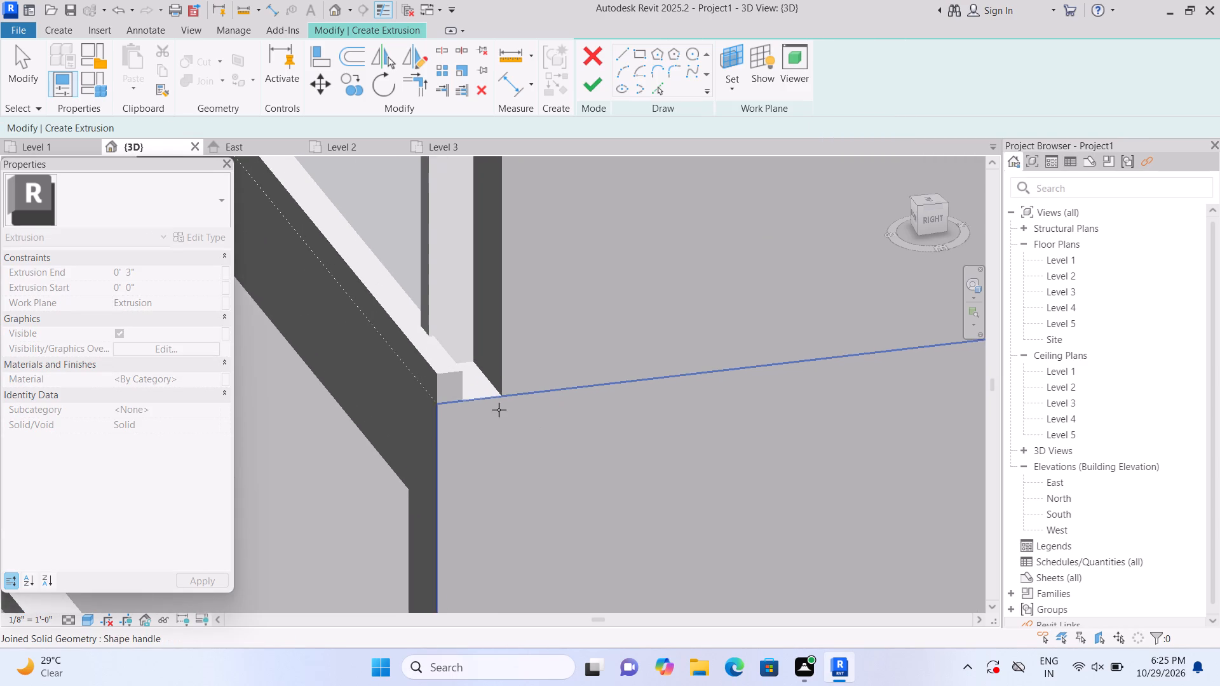
pyautogui.scroll(2, 490, 401)
pyautogui.click(486, 396)
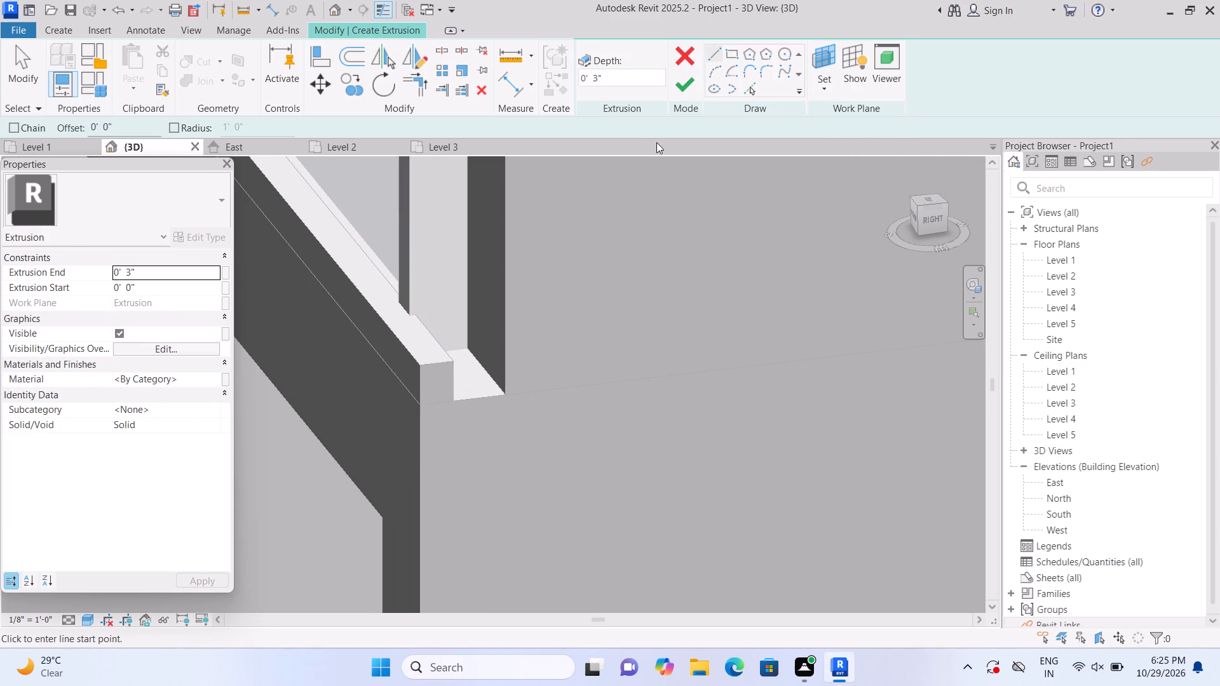
pyautogui.click(726, 53)
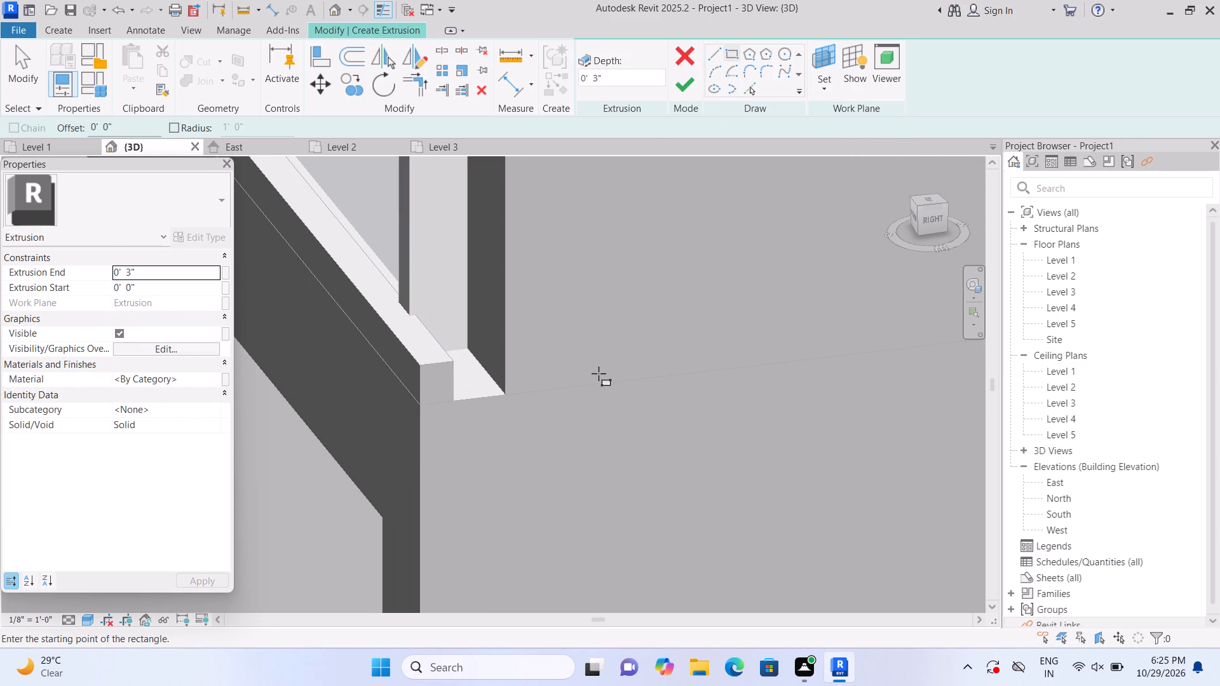
pyautogui.scroll(1, 500, 394)
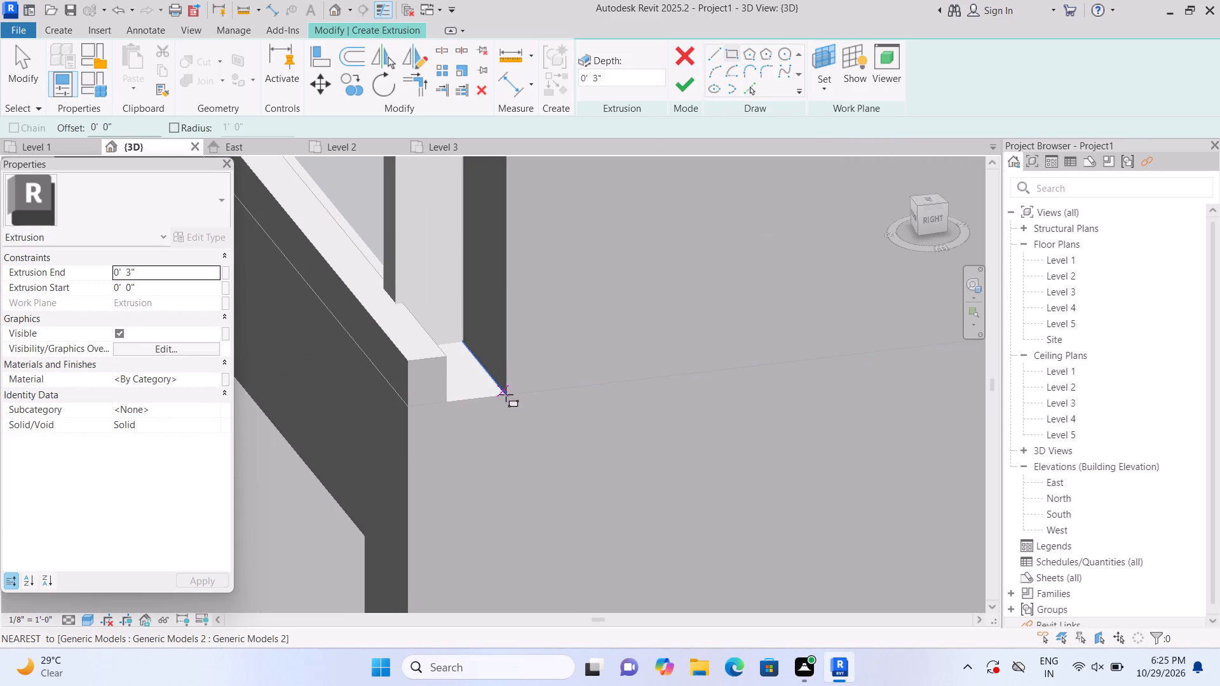
pyautogui.click(506, 395)
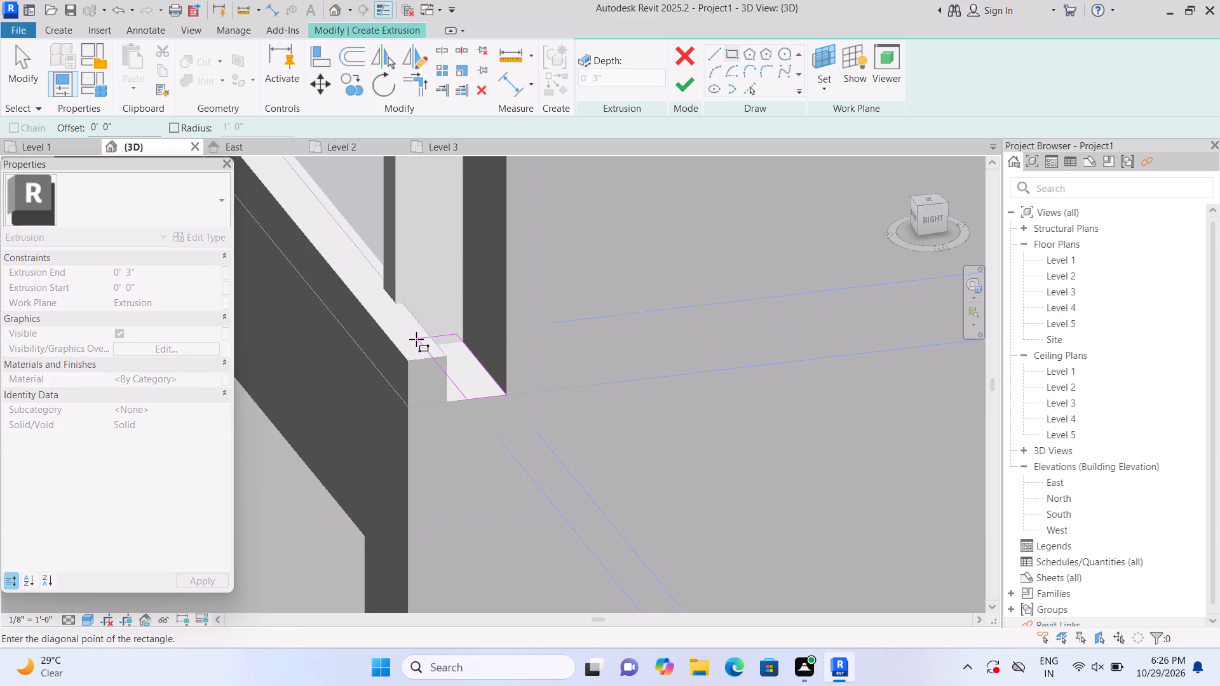
pyautogui.click(421, 349)
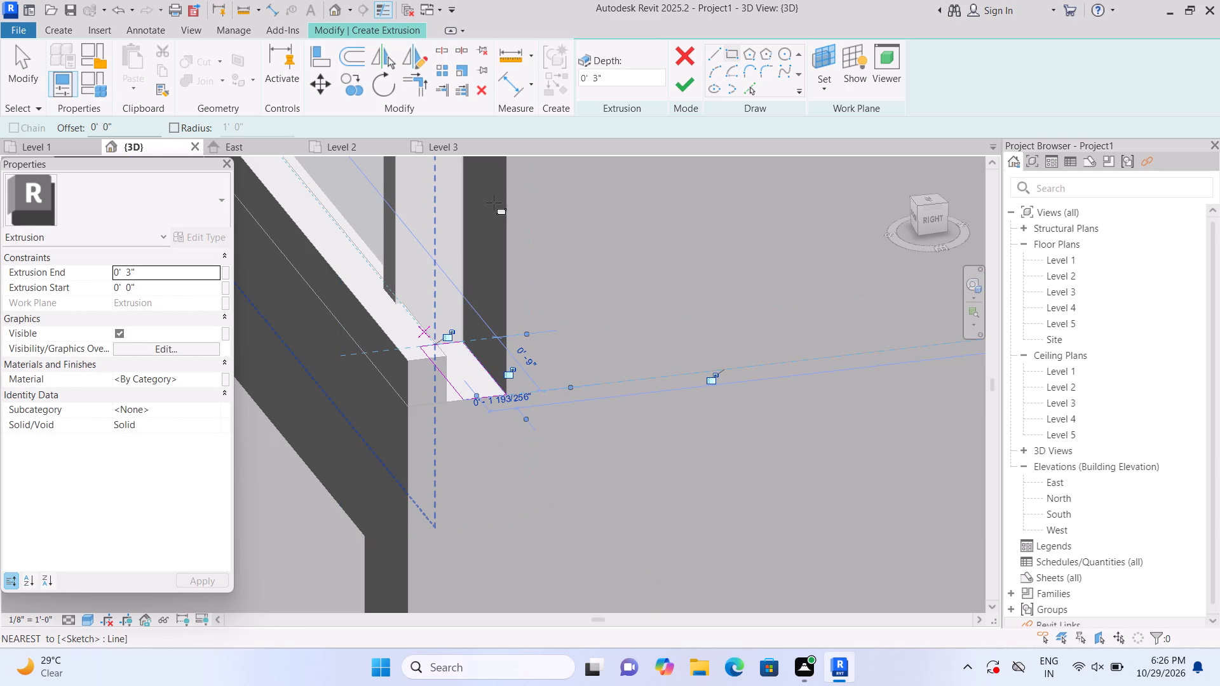
pyautogui.click(682, 84)
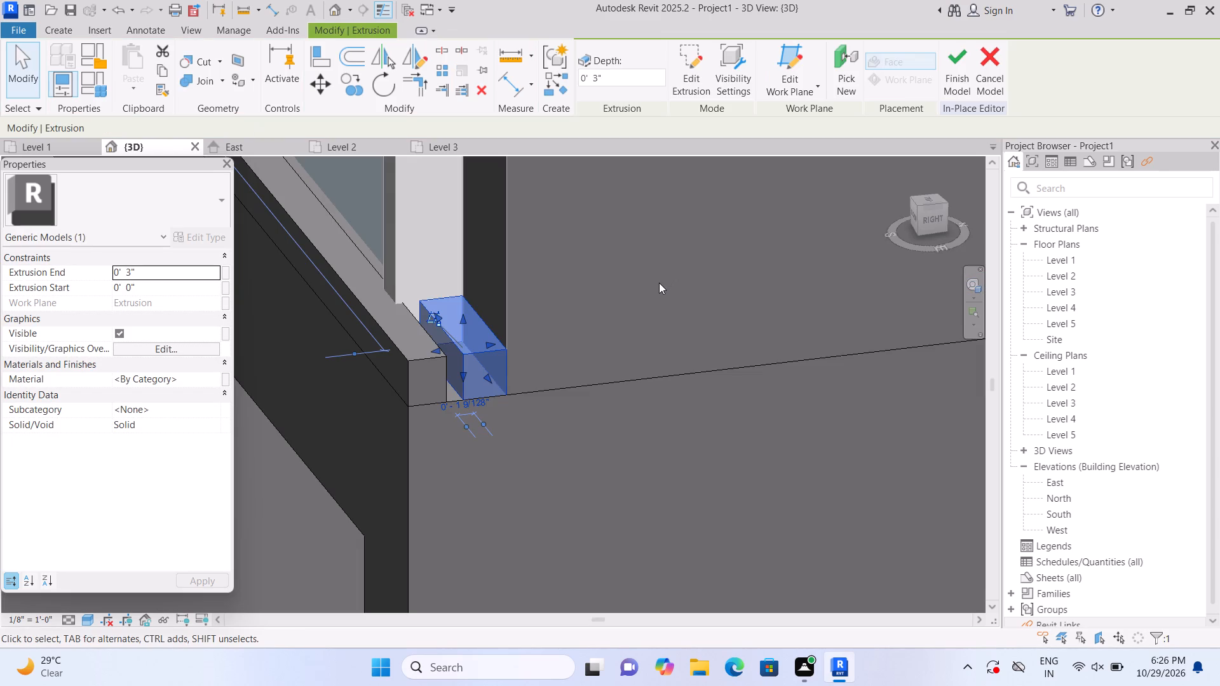
# Stretch the small corner block's inner side face until it meets the balcony slab's front edge strip.
pyautogui.scroll(1, 656, 309)
pyautogui.keyDown('shift'); pyautogui.moveTo(658, 326); pyautogui.dragTo(645, 349, button='middle'); pyautogui.keyUp('shift')
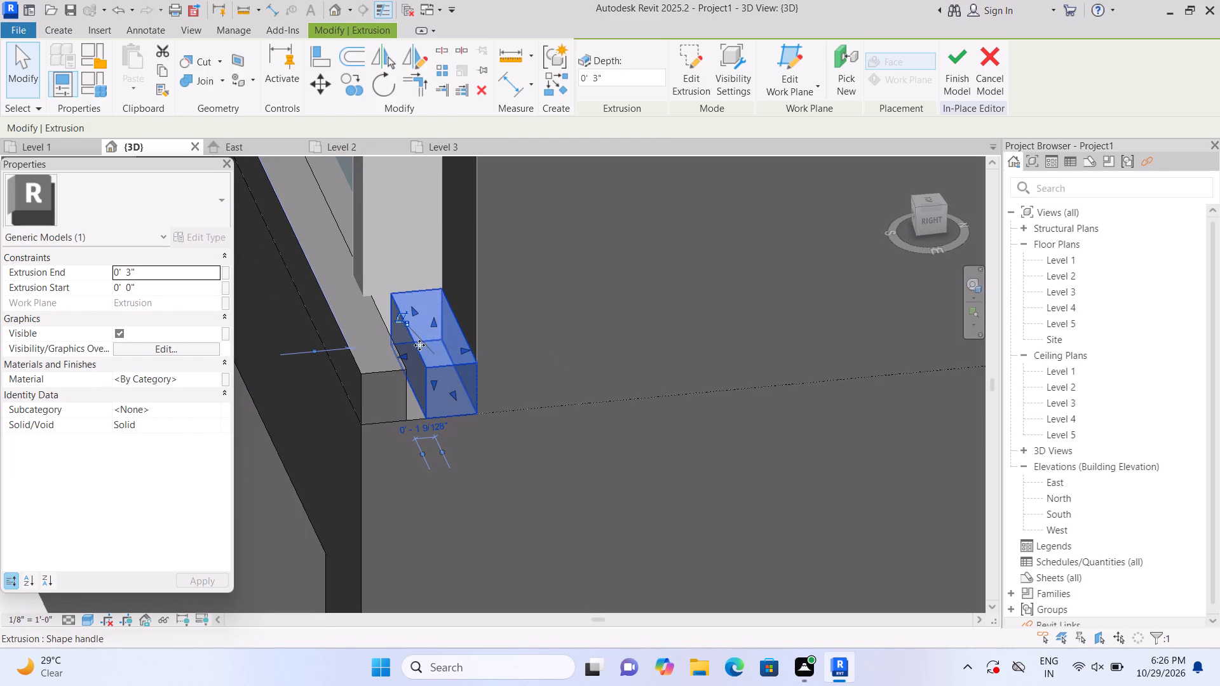
pyautogui.click(395, 354)
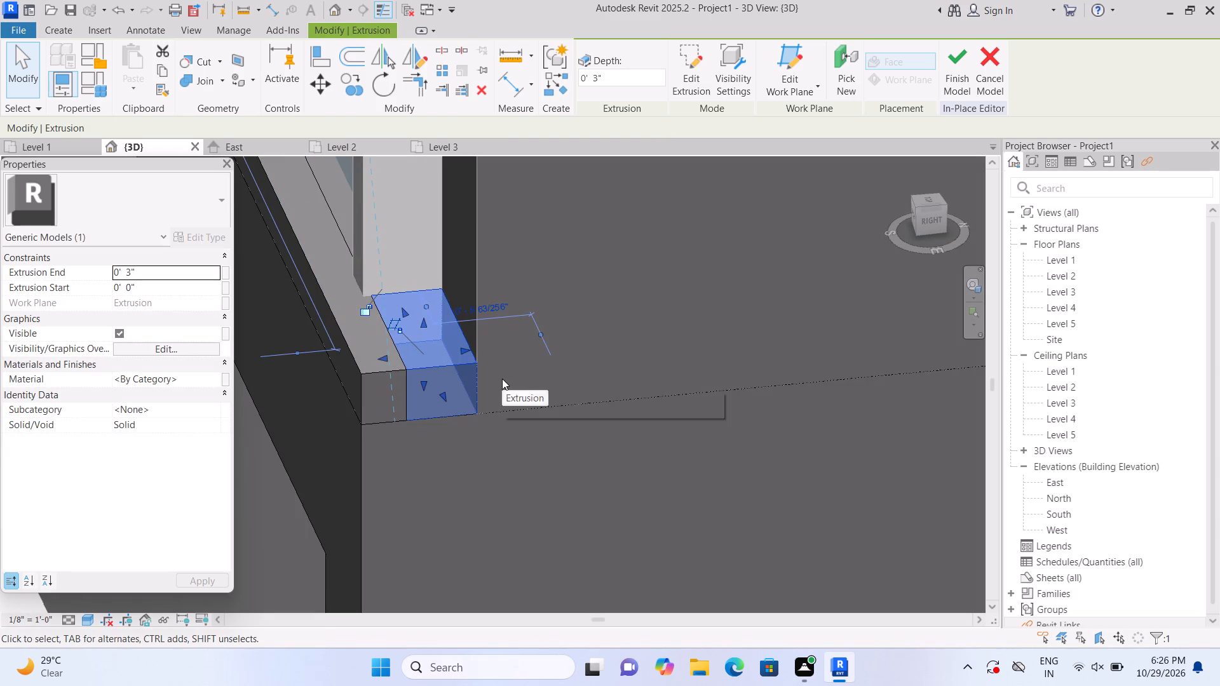
pyautogui.press('Escape')
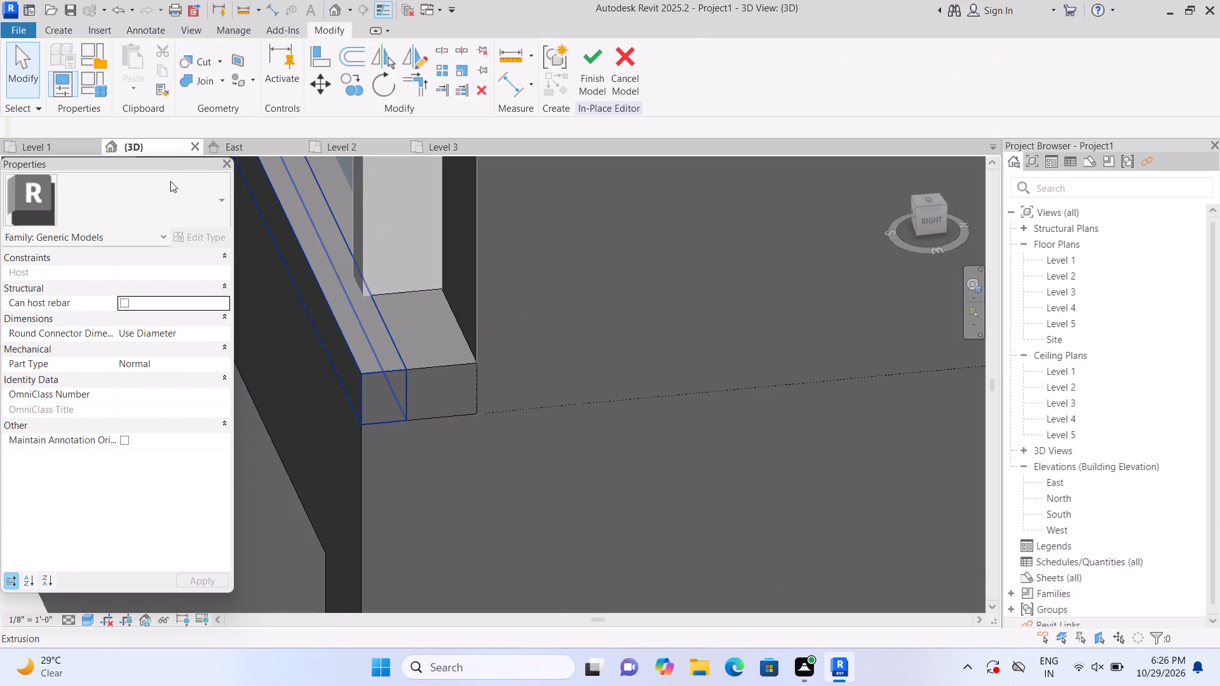
# Join the geometry of the long front edge strip with the small corner block beside it.
pyautogui.click(219, 83)
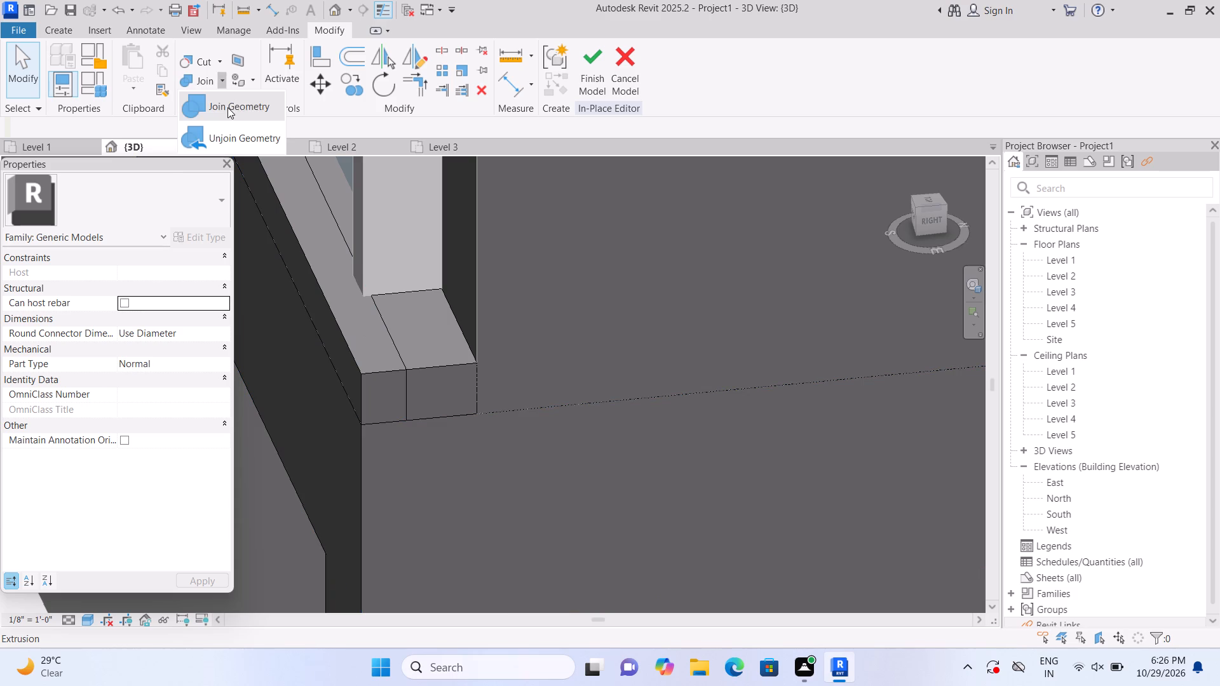
pyautogui.click(227, 107)
pyautogui.moveTo(353, 319); pyautogui.dragTo(355, 325)
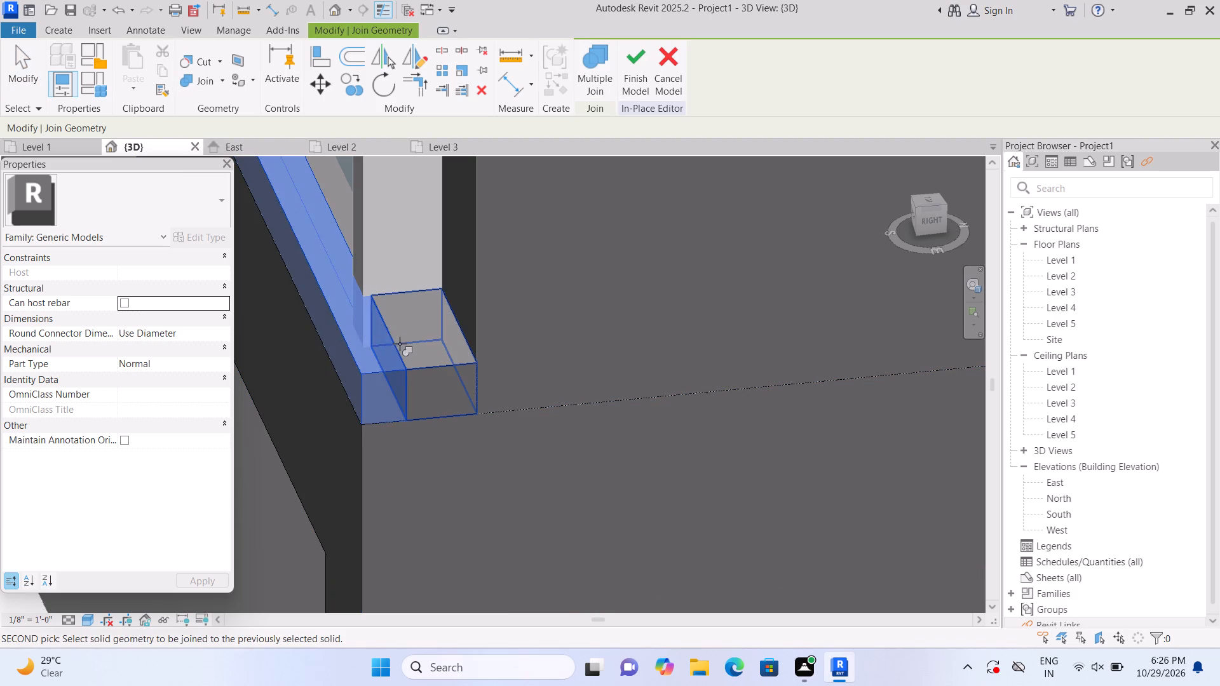
pyautogui.click(400, 344)
pyautogui.press('Escape')
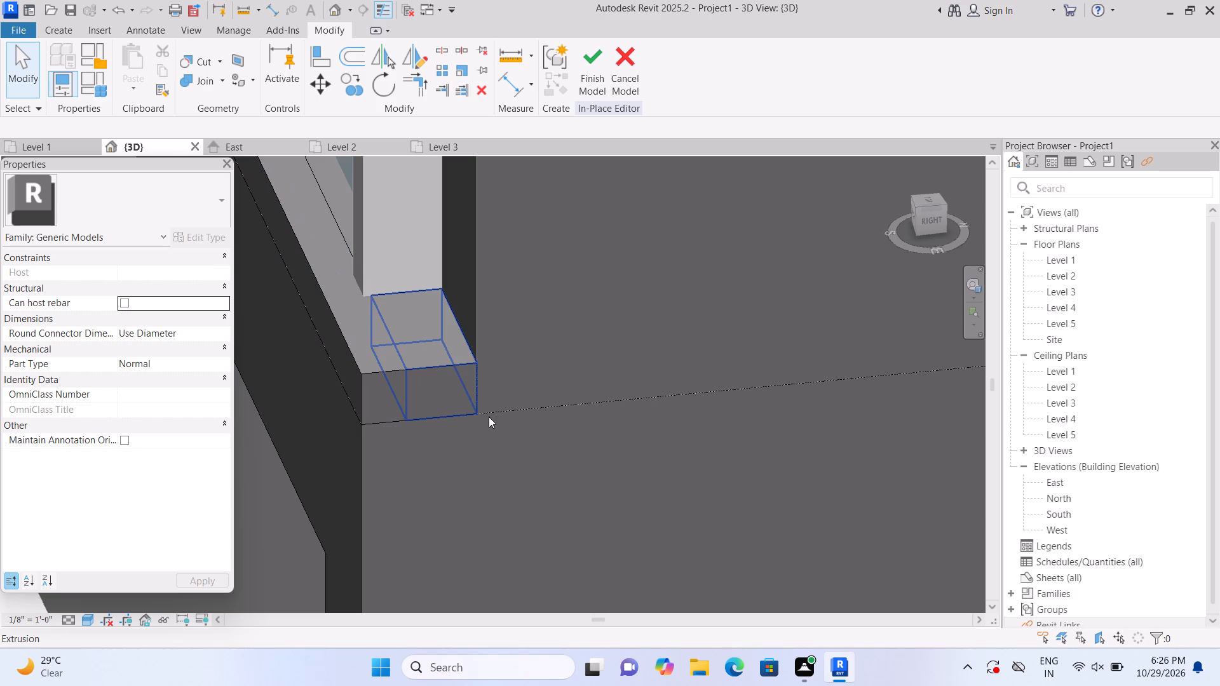
# Examine the balcony edge strip from its outer corner, and the house front with its balconies and window canopies.
pyautogui.moveTo(502, 494); pyautogui.dragTo(646, 502, button='middle')
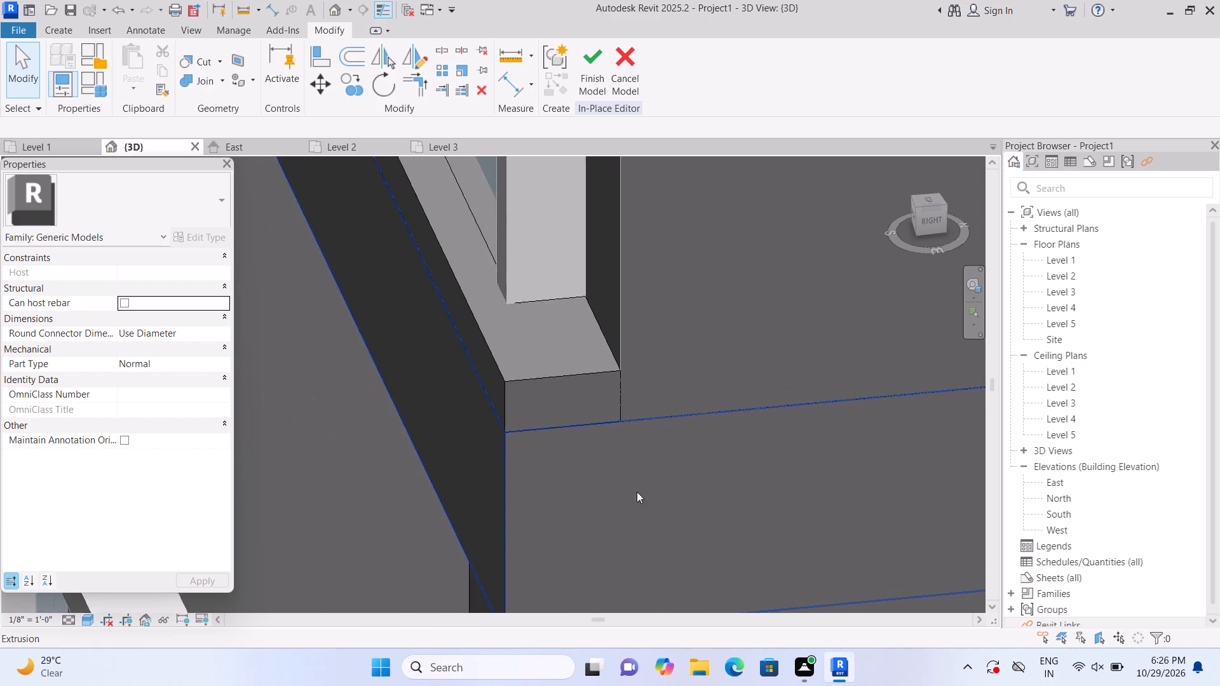
pyautogui.scroll(-6, 635, 488)
pyautogui.scroll(-6, 543, 470)
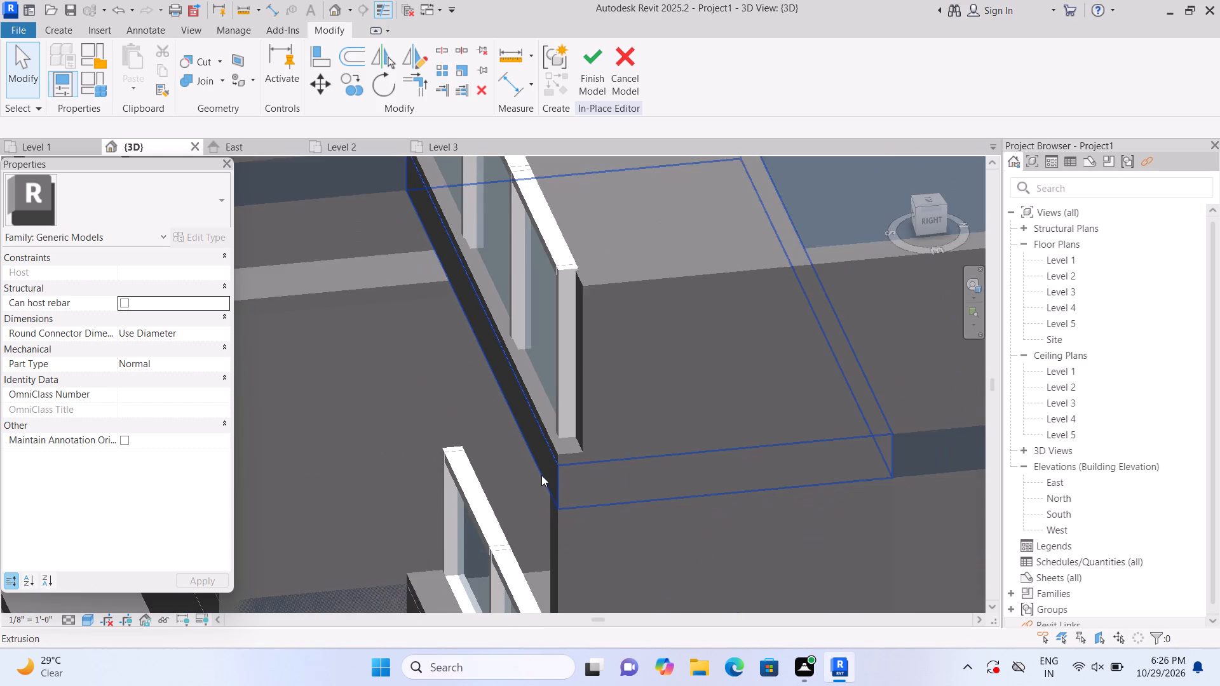
pyautogui.moveTo(421, 438); pyautogui.dragTo(607, 564, button='middle')
pyautogui.moveTo(471, 491); pyautogui.dragTo(608, 612, button='middle')
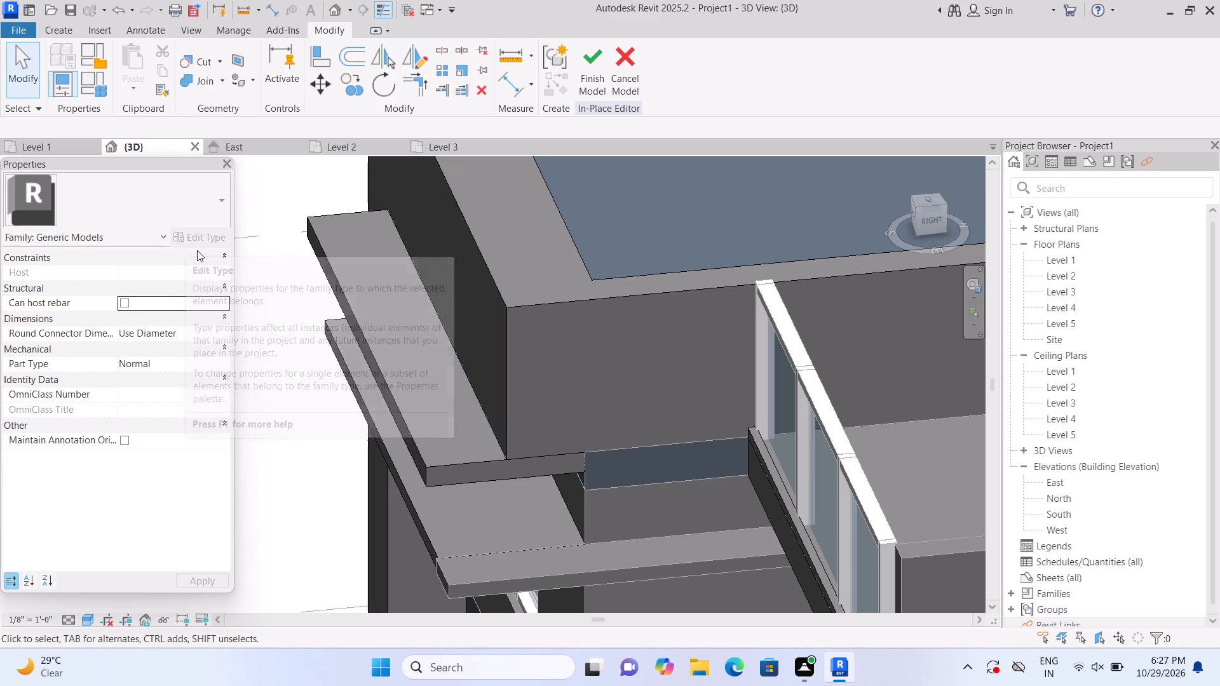
pyautogui.scroll(-4, 285, 319)
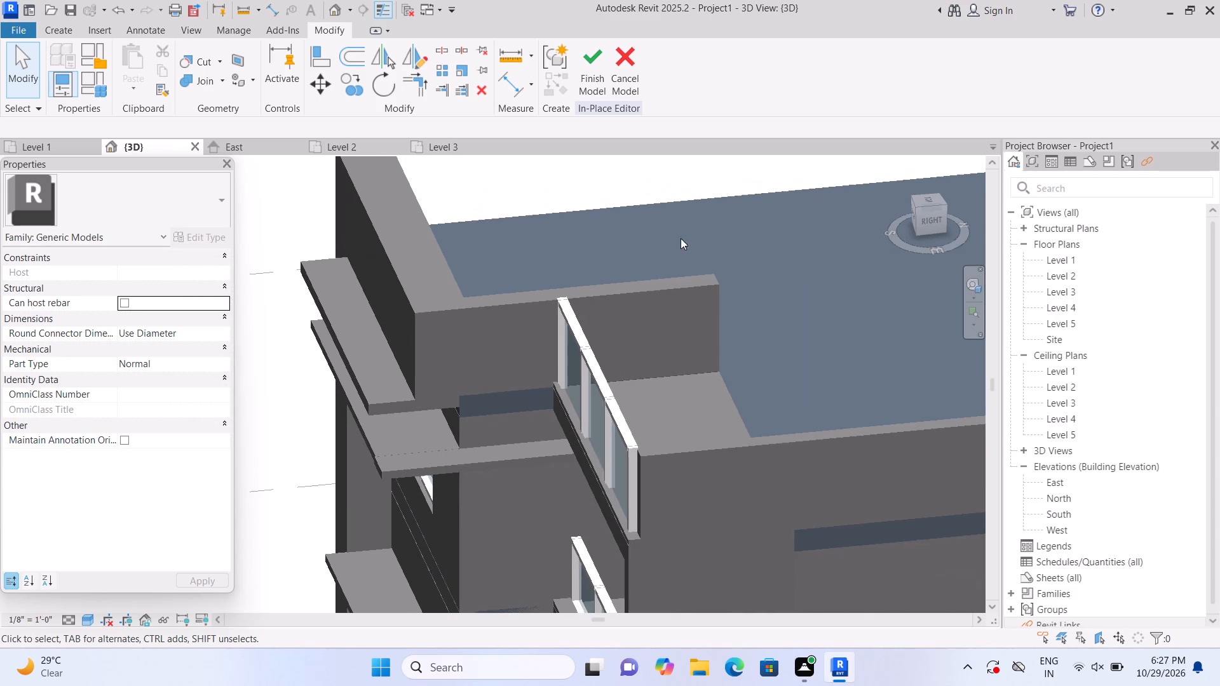
pyautogui.click(900, 163)
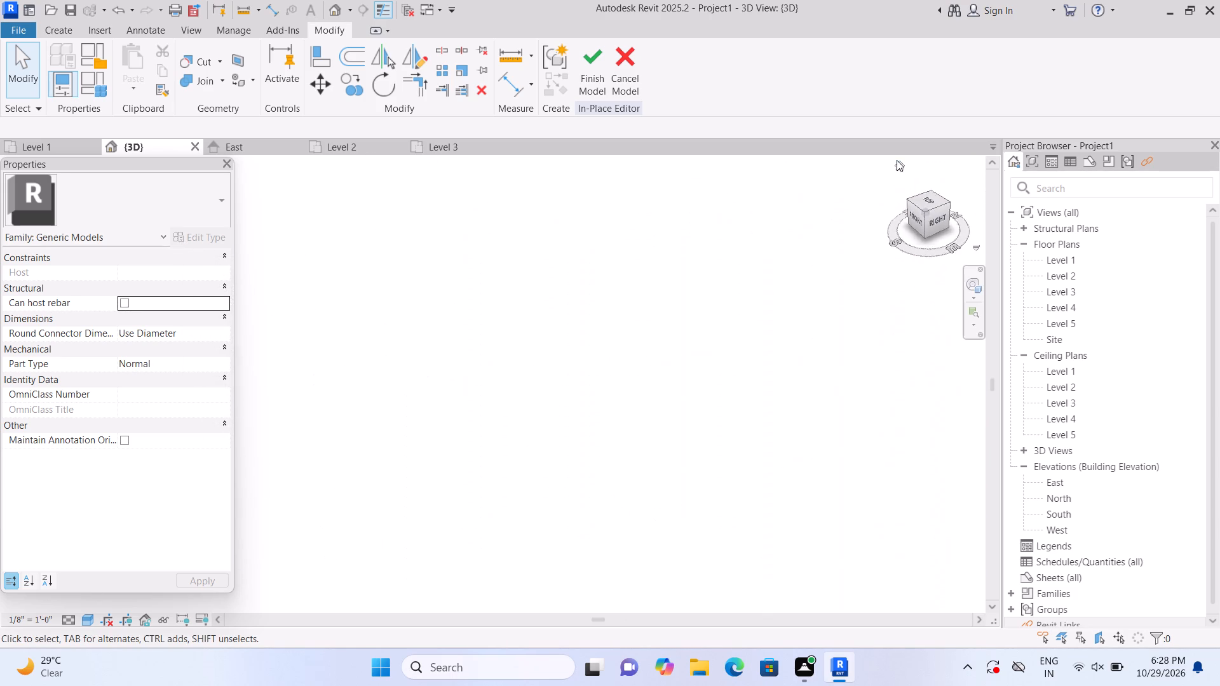
pyautogui.scroll(9, 349, 368)
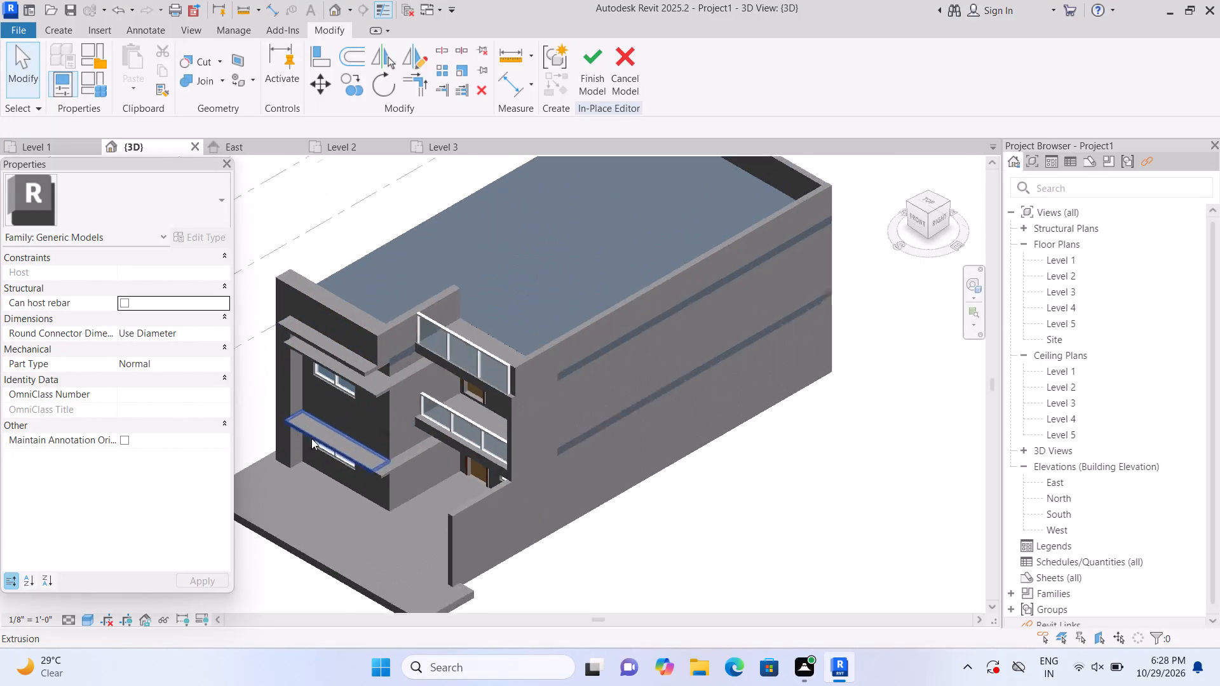
pyautogui.scroll(3, 311, 438)
pyautogui.scroll(1, 334, 491)
pyautogui.moveTo(336, 538); pyautogui.dragTo(471, 469, button='middle')
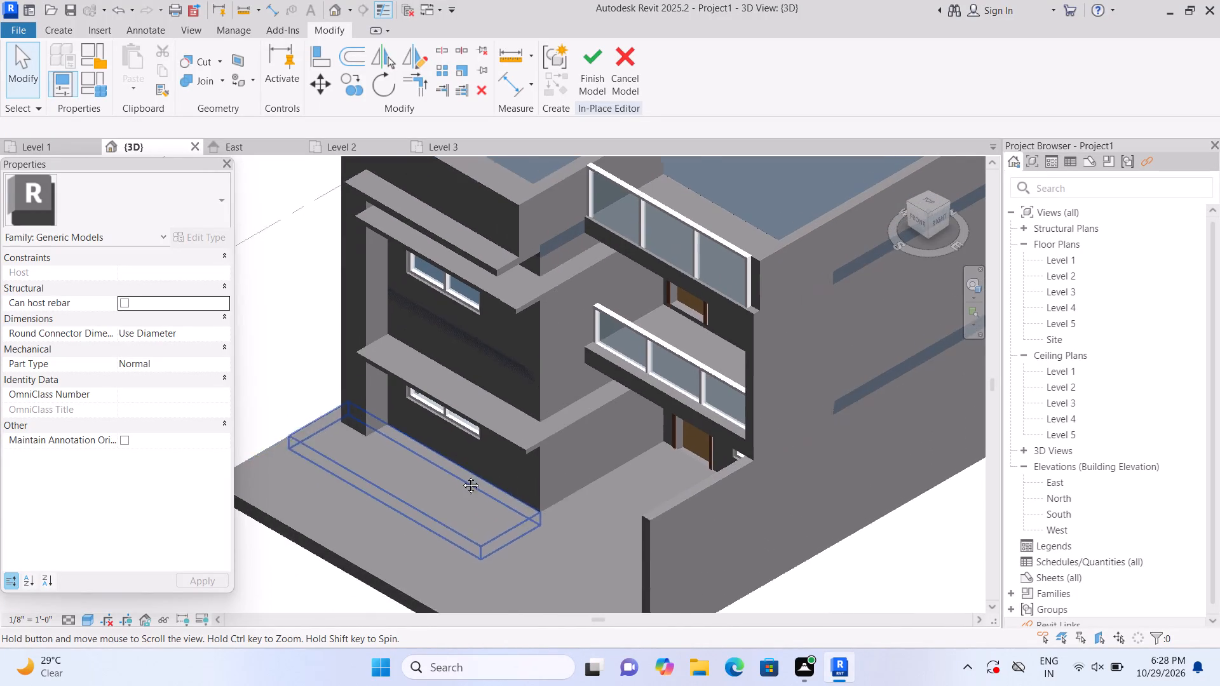
pyautogui.moveTo(471, 469); pyautogui.dragTo(473, 468, button='middle')
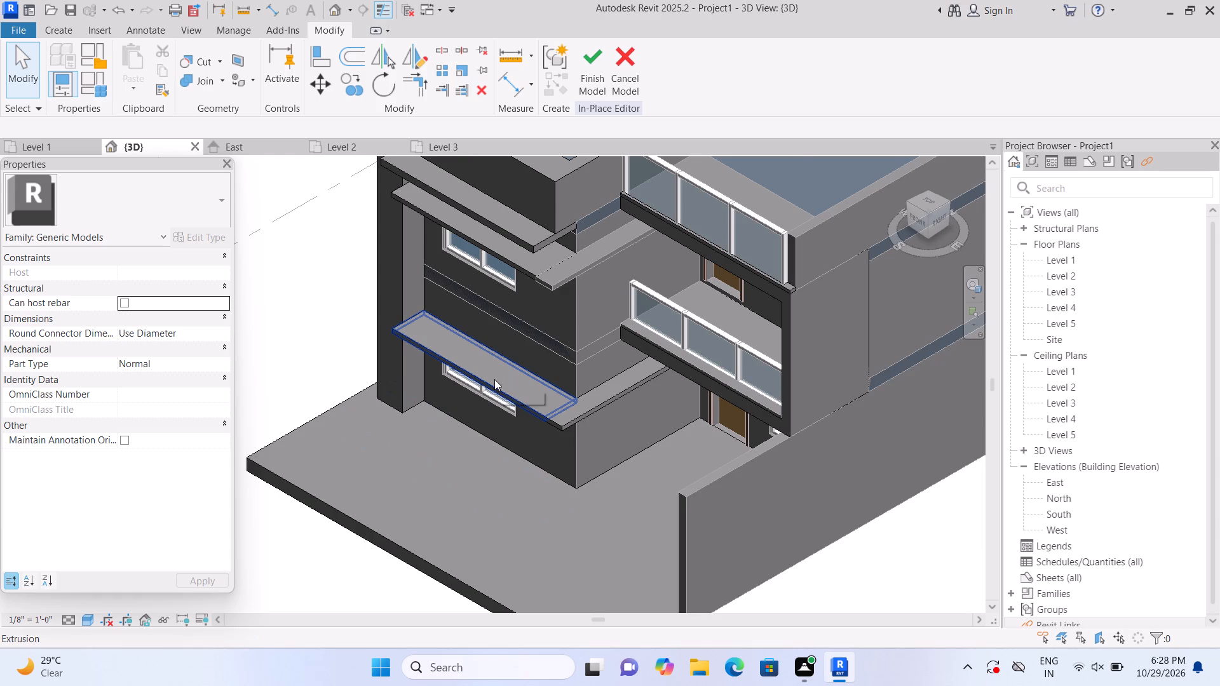
pyautogui.scroll(2, 492, 381)
pyautogui.scroll(-2, 490, 385)
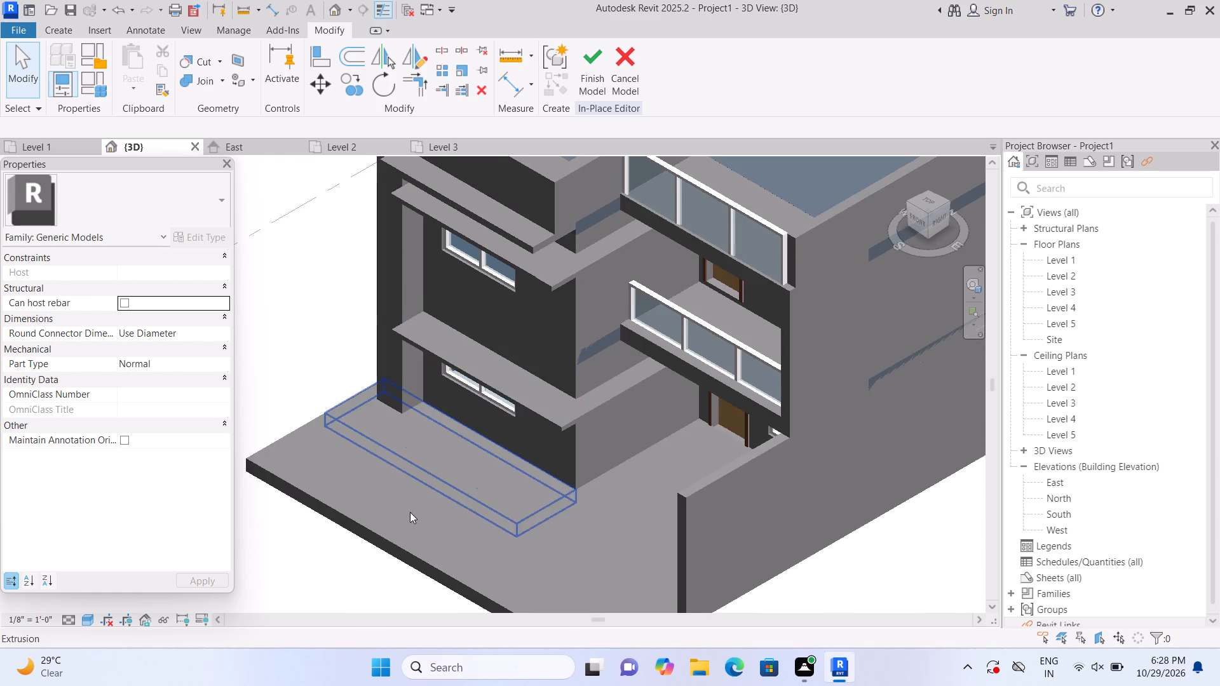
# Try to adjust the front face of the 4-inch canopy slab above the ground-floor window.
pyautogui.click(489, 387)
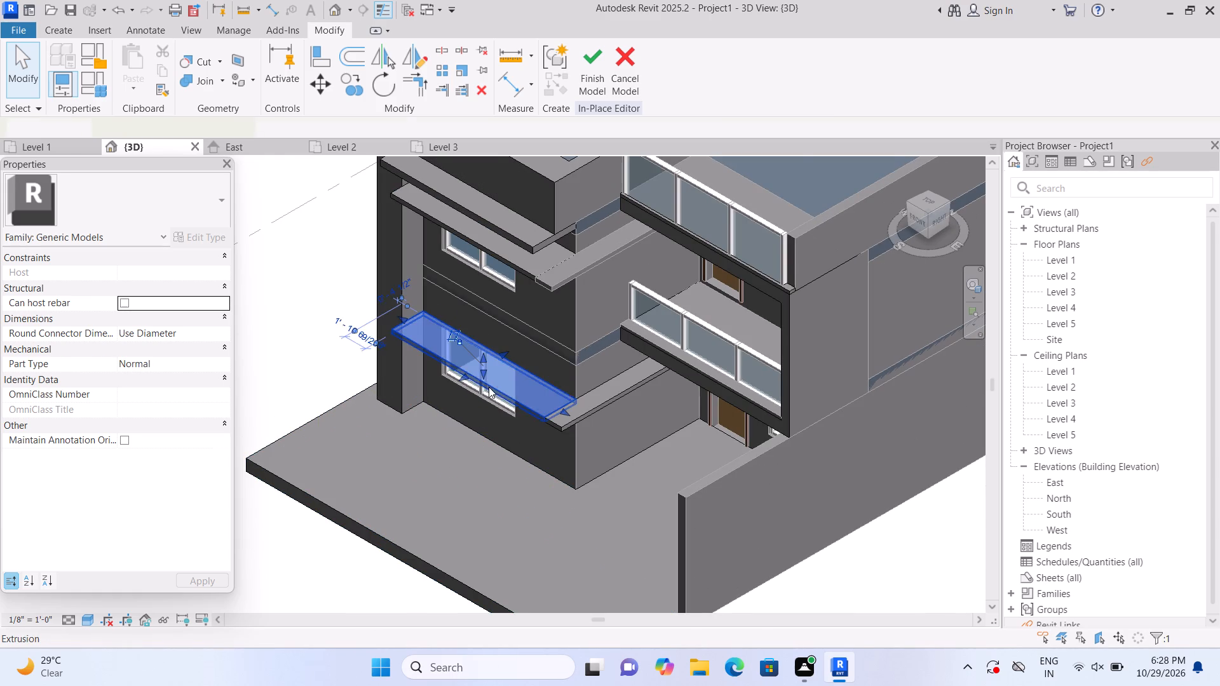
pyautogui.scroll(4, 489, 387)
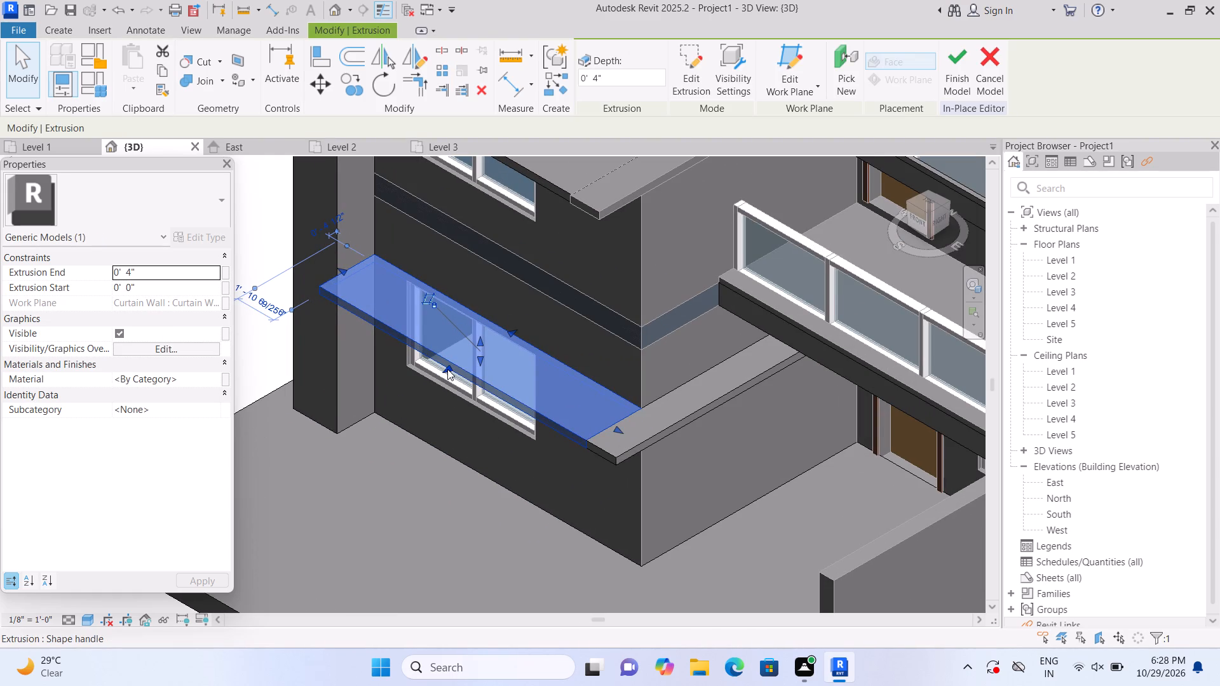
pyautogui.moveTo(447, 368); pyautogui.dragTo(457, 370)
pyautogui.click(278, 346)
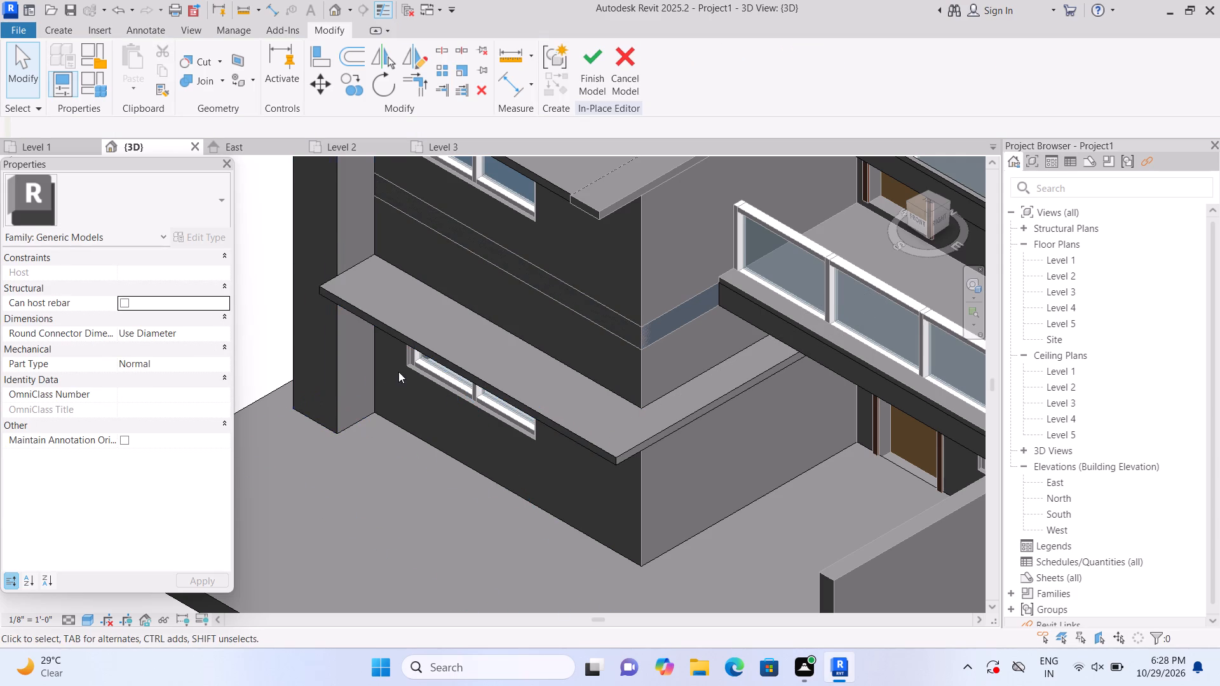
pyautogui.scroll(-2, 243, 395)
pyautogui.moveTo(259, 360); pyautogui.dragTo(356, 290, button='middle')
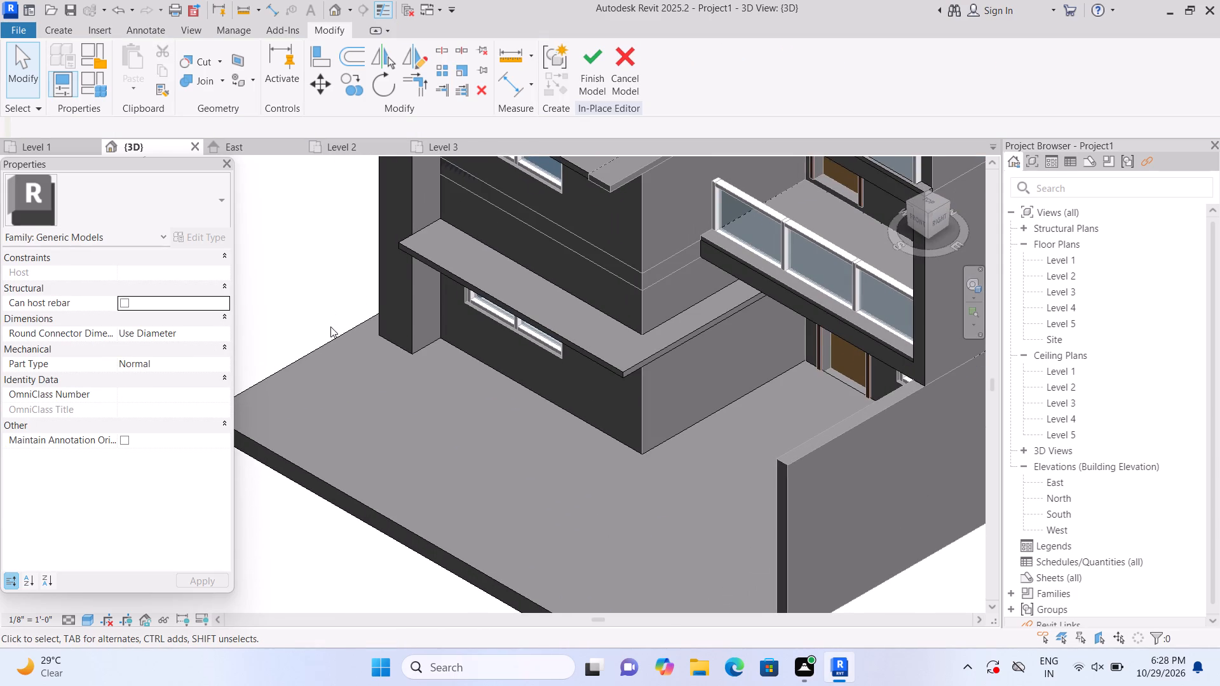
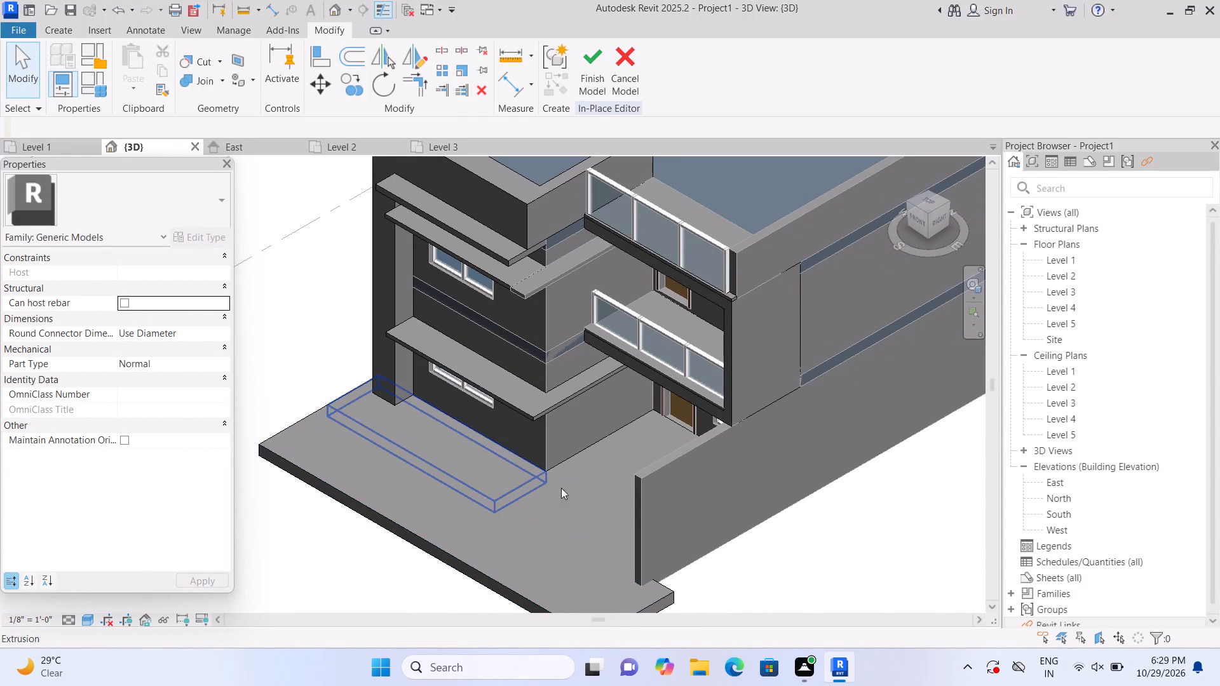
# Examine the house front straight on, comparing the window canopies, balcony slabs and wall bands on both storeys.
pyautogui.keyDown('shift'); pyautogui.moveTo(486, 534); pyautogui.dragTo(564, 459, button='middle'); pyautogui.keyUp('shift')
pyautogui.moveTo(624, 552); pyautogui.dragTo(624, 534, button='middle')
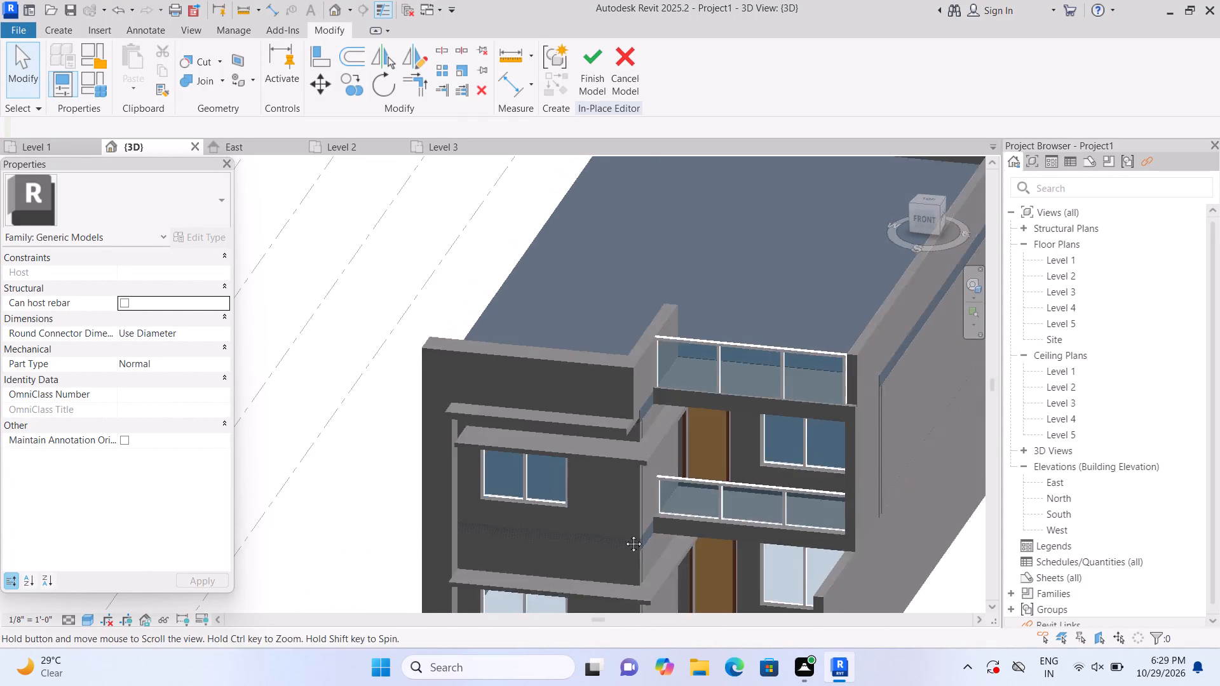
pyautogui.moveTo(624, 534); pyautogui.dragTo(588, 493, button='middle')
pyautogui.middleClick(588, 493)
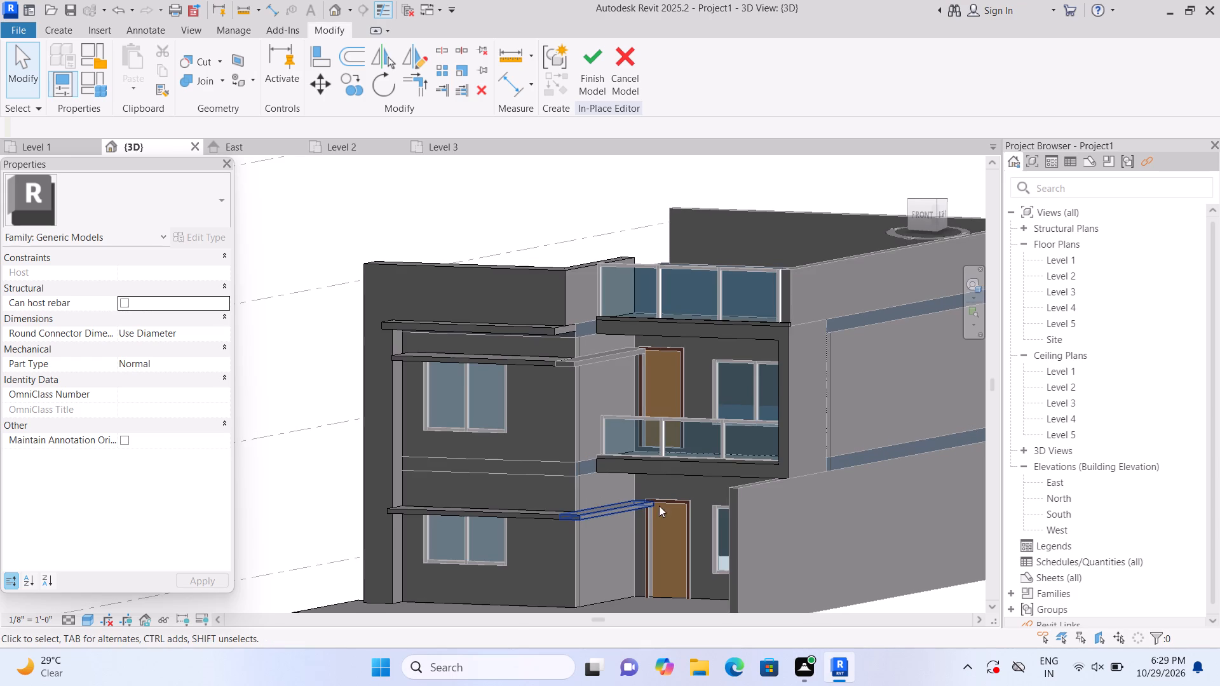
pyautogui.click(918, 213)
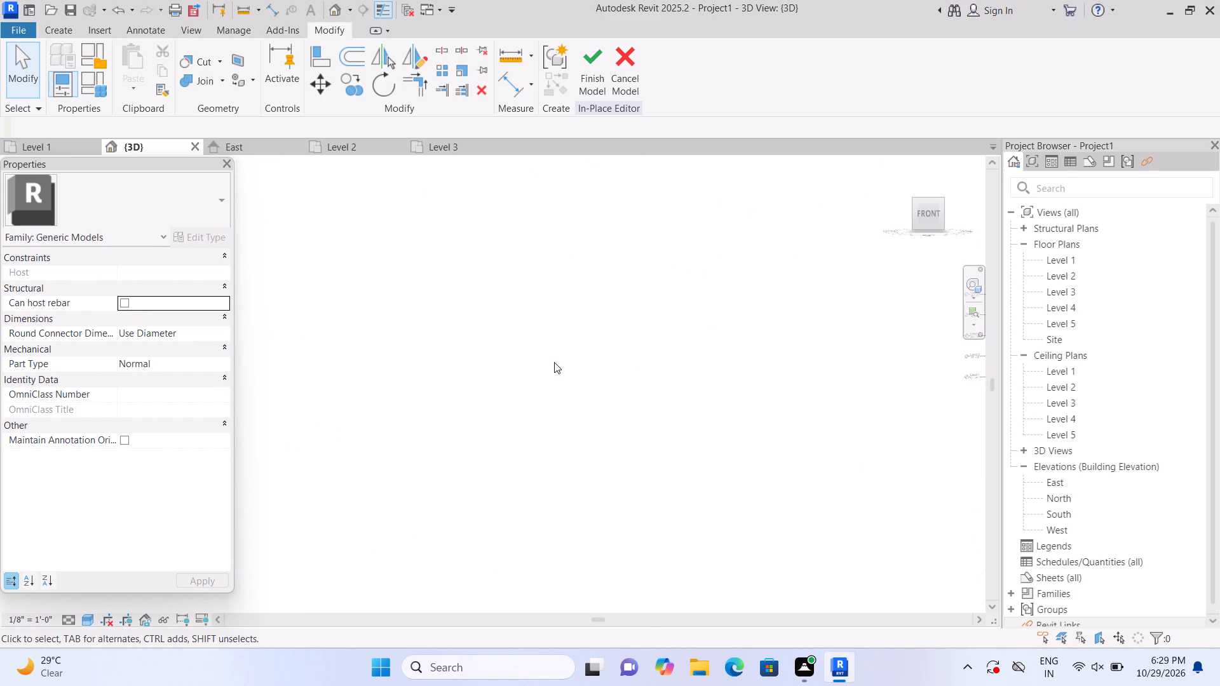
pyautogui.scroll(13, 372, 407)
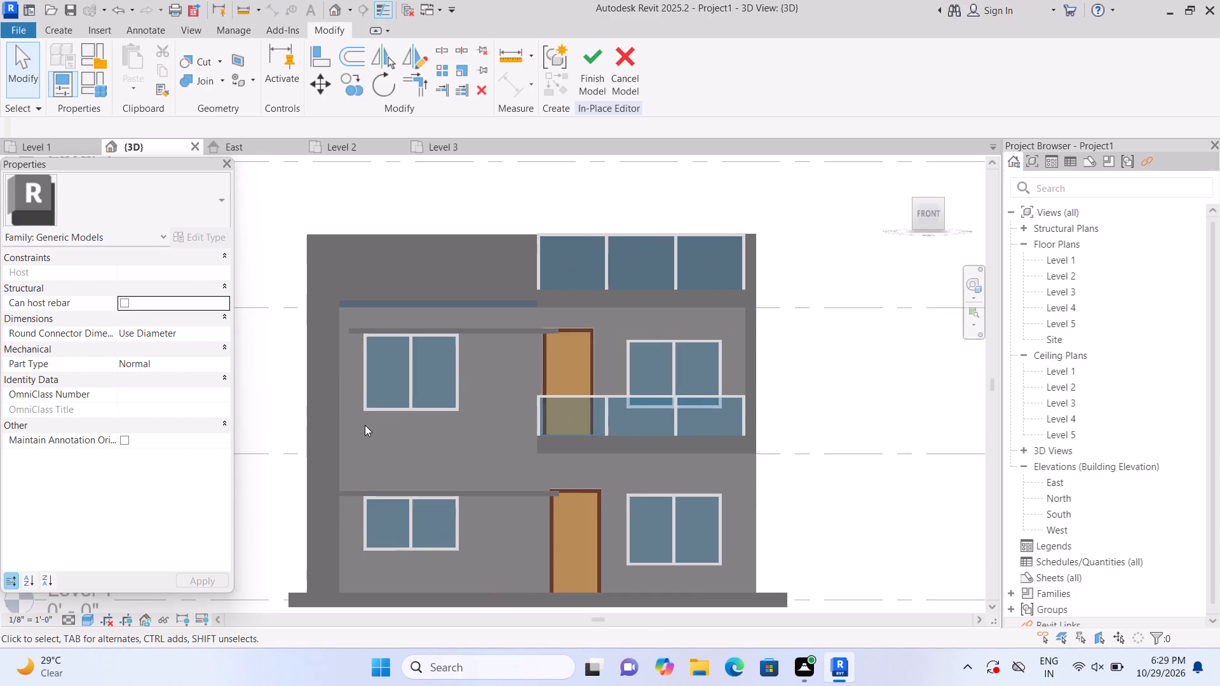
pyautogui.scroll(2, 365, 425)
pyautogui.scroll(1, 423, 429)
pyautogui.moveTo(424, 438); pyautogui.dragTo(407, 464, button='middle')
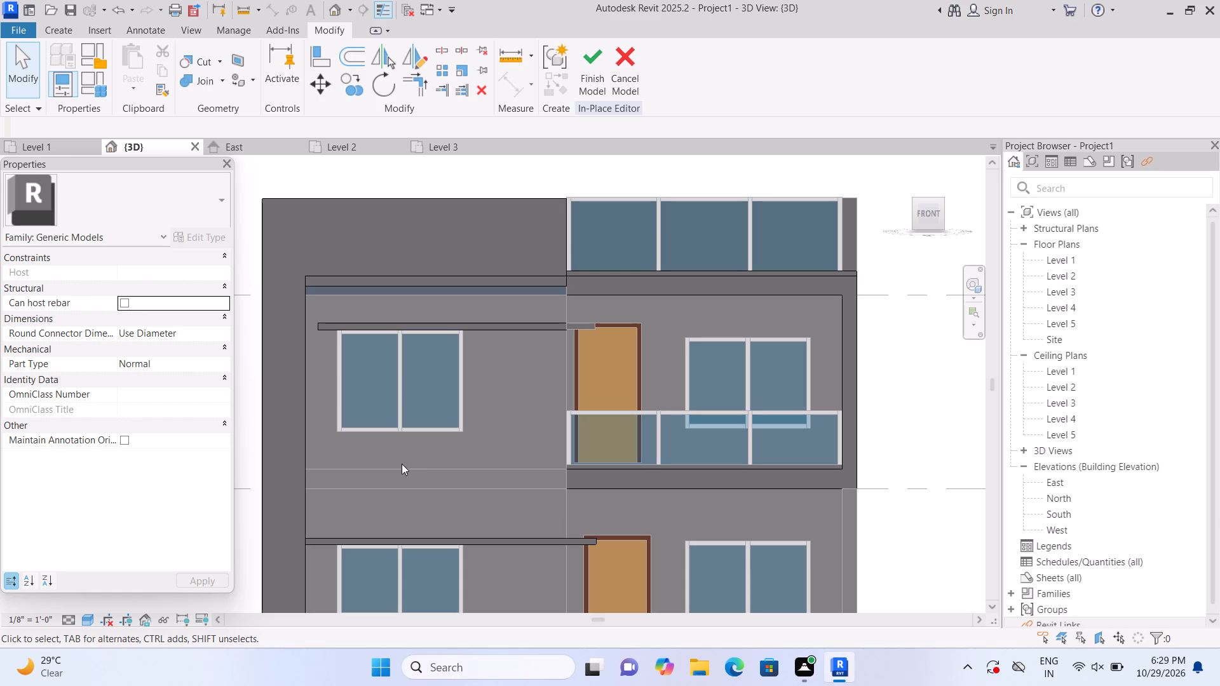
pyautogui.moveTo(463, 502); pyautogui.dragTo(514, 304, button='middle')
pyautogui.moveTo(486, 310); pyautogui.dragTo(457, 451, button='middle')
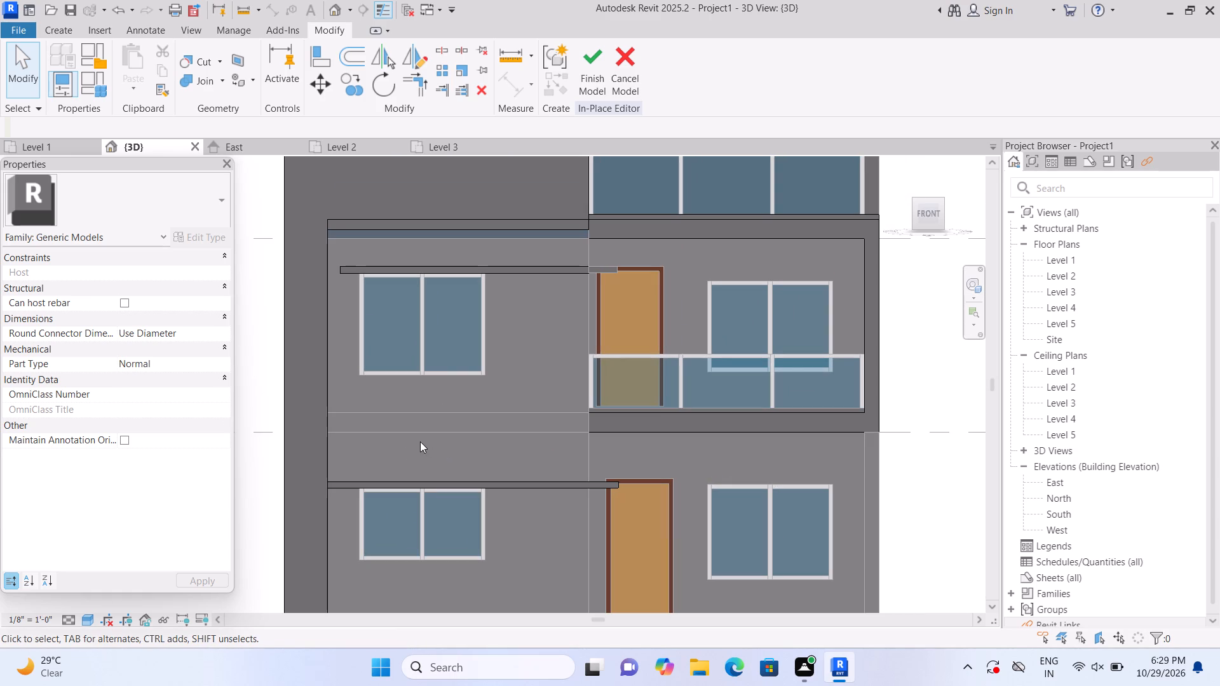
# Start an extrusion sketch with the 9-inch front wall's face above the ground-floor window as its work plane.
pyautogui.click(60, 30)
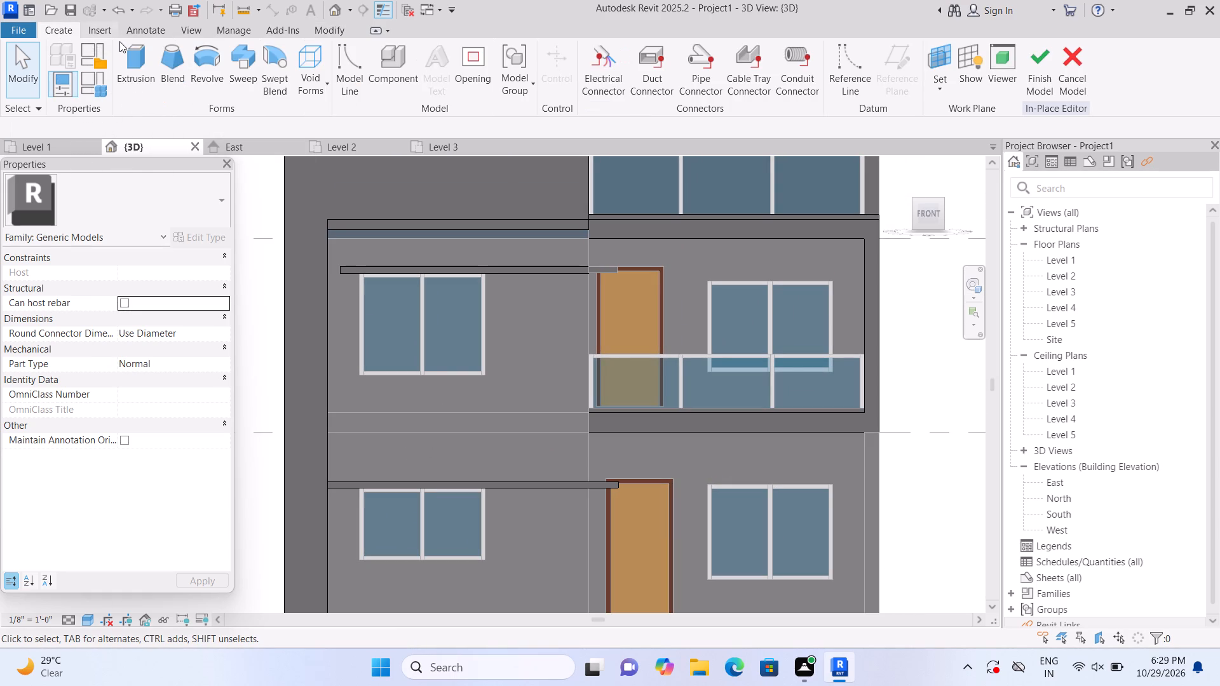
pyautogui.click(128, 72)
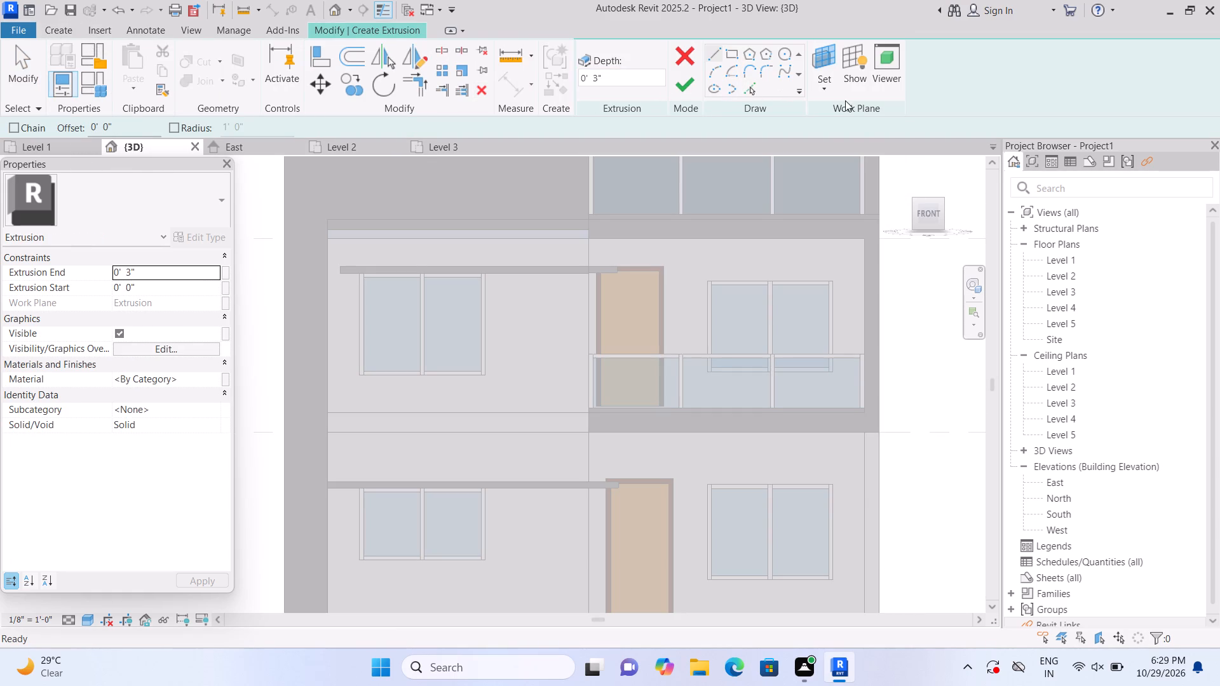
pyautogui.click(832, 93)
pyautogui.click(839, 147)
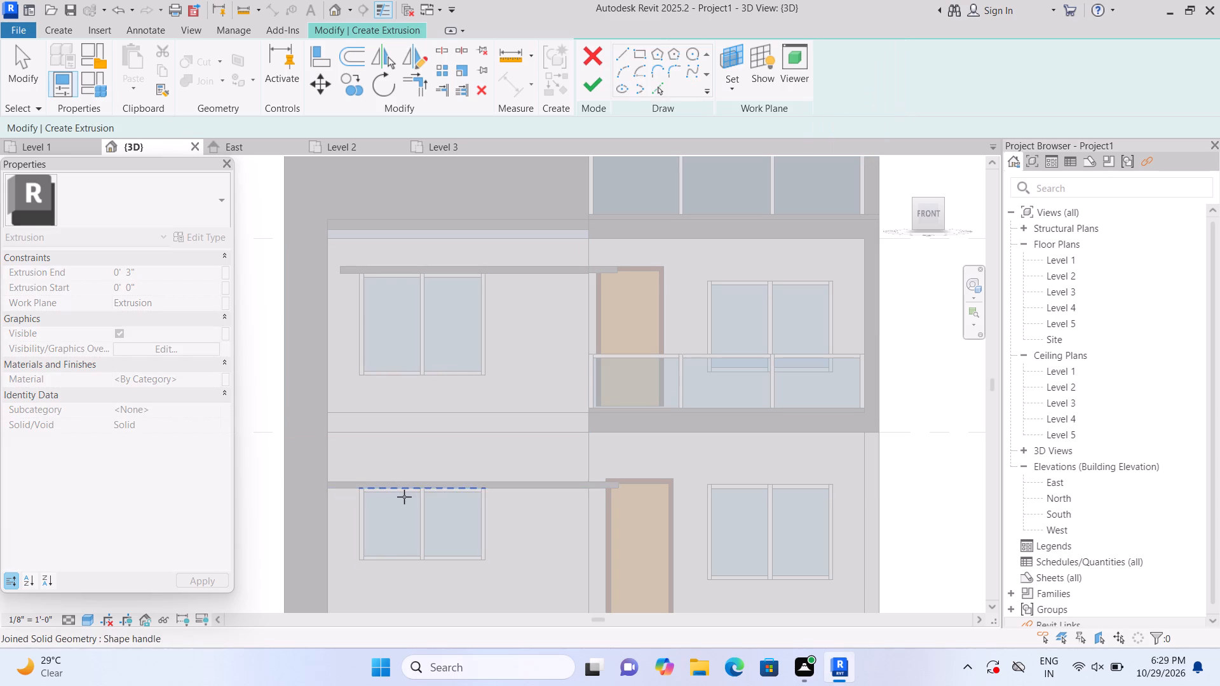
pyautogui.moveTo(395, 457); pyautogui.dragTo(400, 396, button='middle')
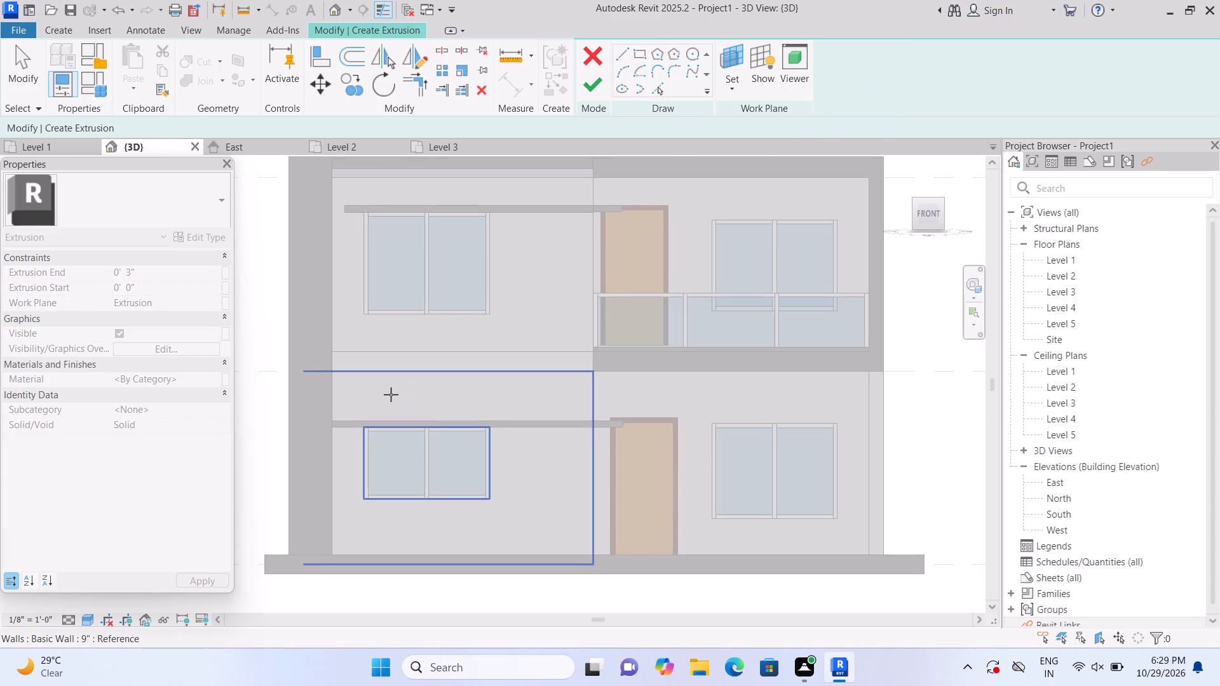
pyautogui.click(390, 398)
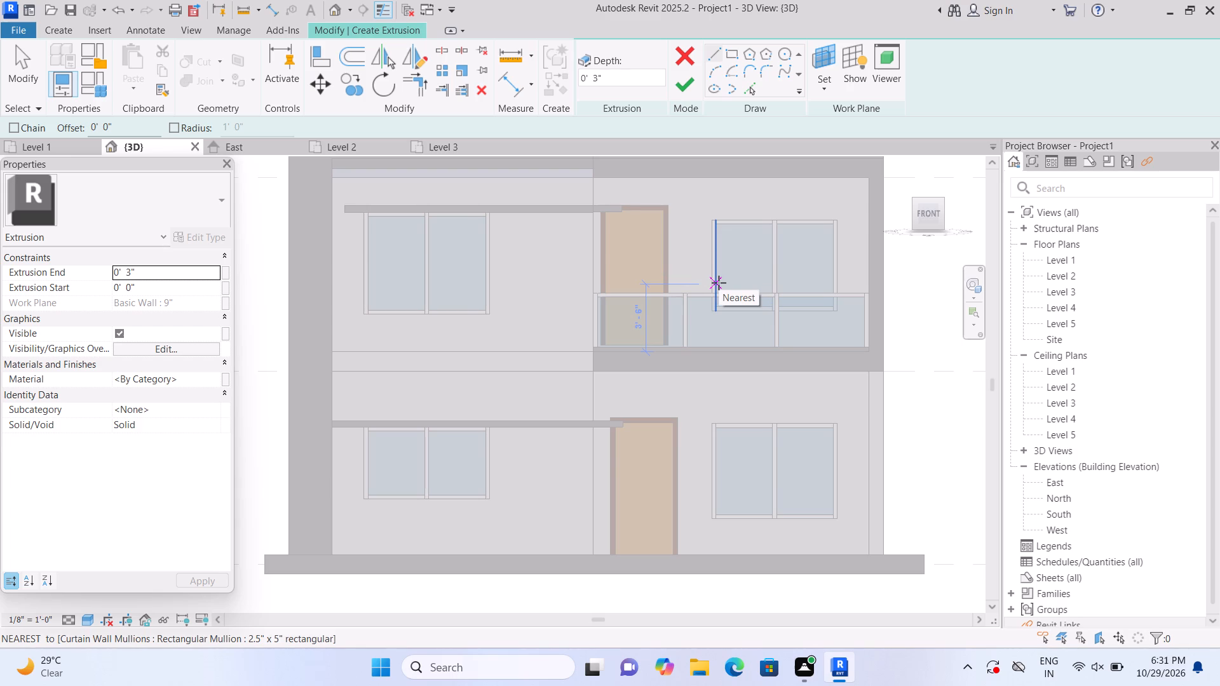
pyautogui.moveTo(646, 323); pyautogui.dragTo(697, 427, button='middle')
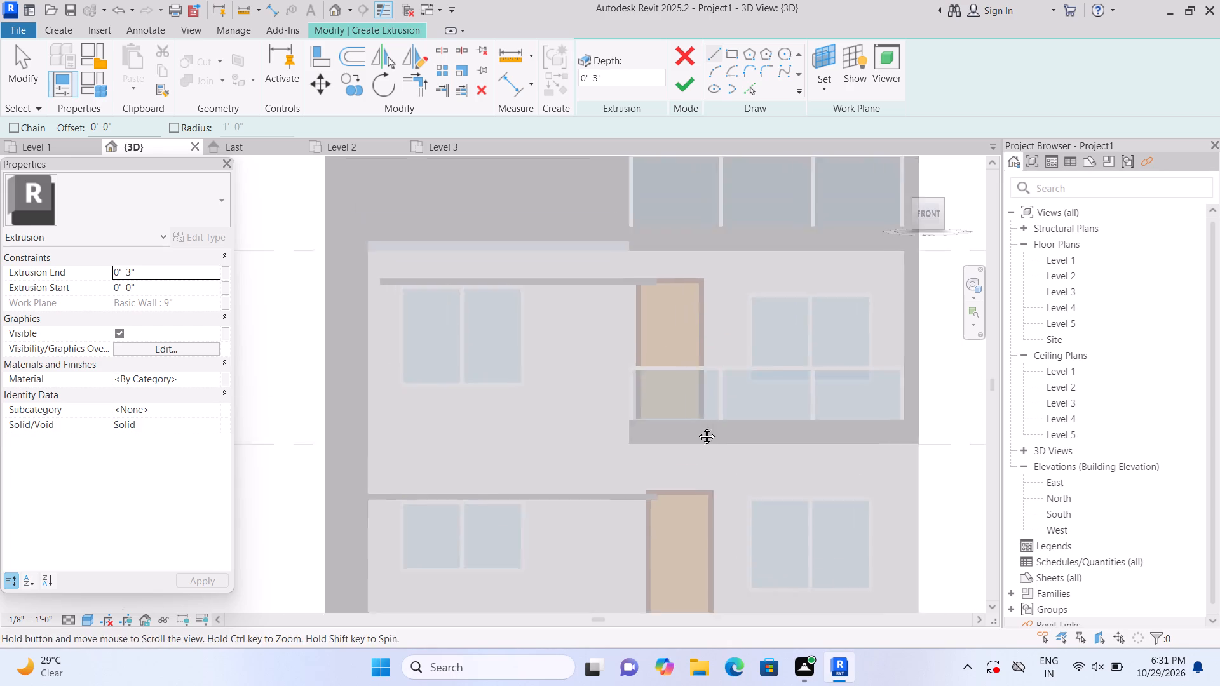
pyautogui.moveTo(697, 427); pyautogui.dragTo(705, 446, button='middle')
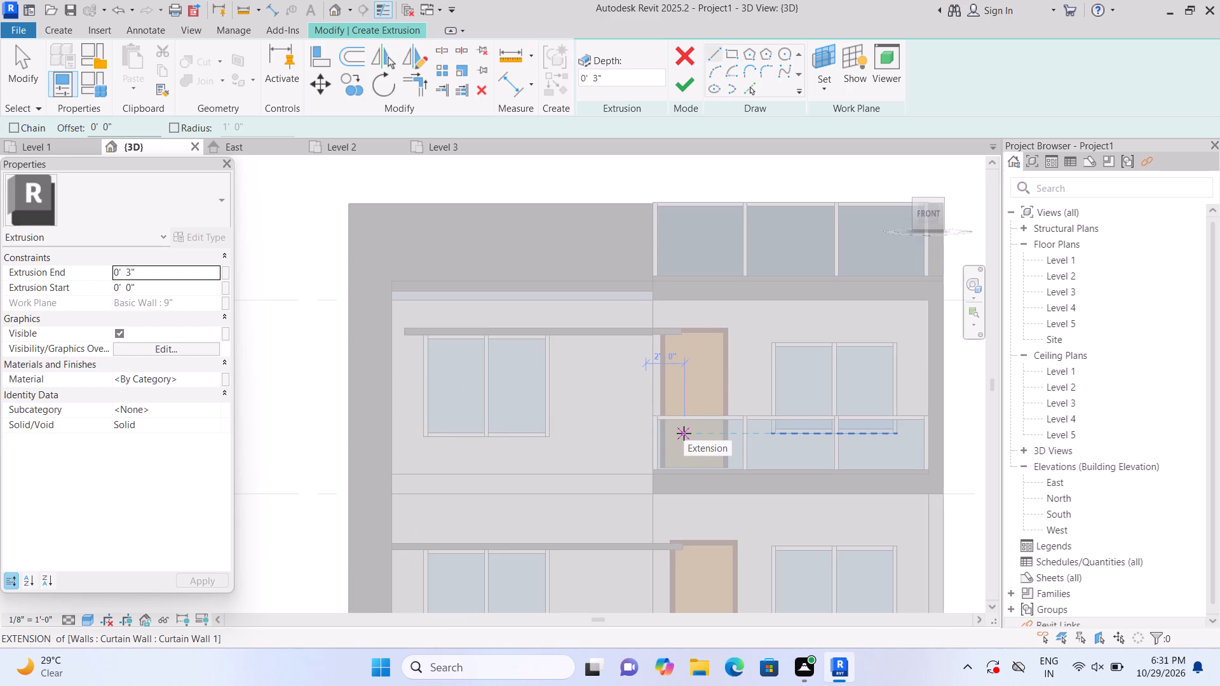
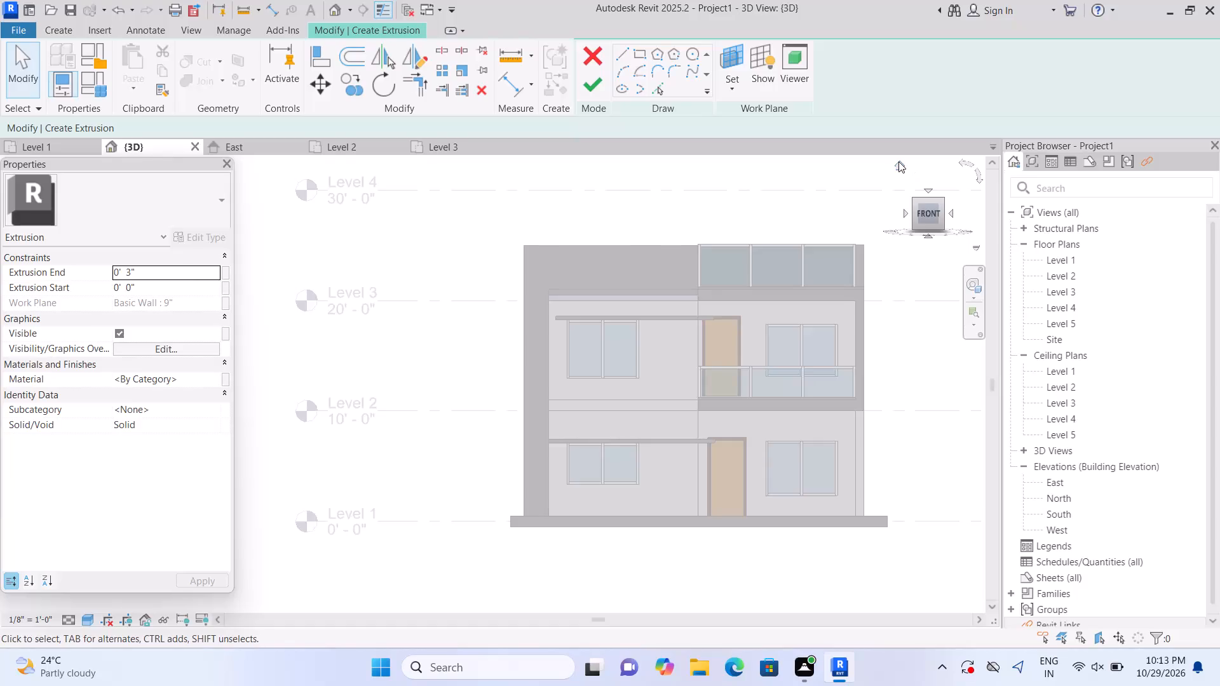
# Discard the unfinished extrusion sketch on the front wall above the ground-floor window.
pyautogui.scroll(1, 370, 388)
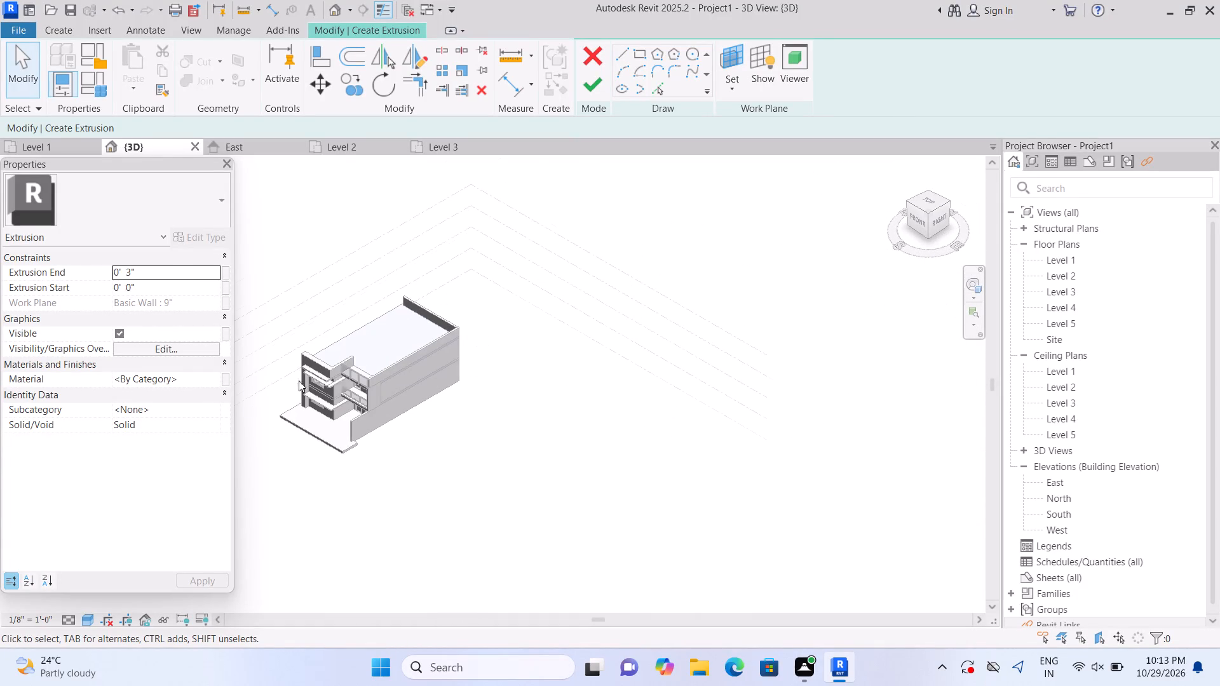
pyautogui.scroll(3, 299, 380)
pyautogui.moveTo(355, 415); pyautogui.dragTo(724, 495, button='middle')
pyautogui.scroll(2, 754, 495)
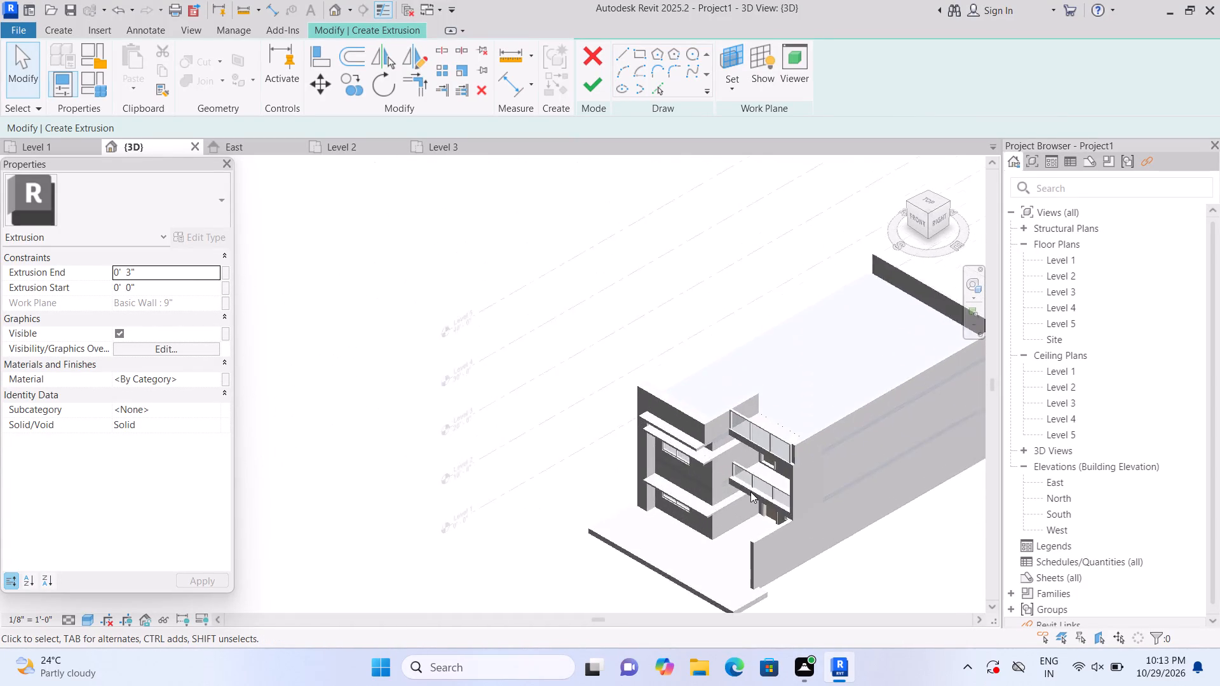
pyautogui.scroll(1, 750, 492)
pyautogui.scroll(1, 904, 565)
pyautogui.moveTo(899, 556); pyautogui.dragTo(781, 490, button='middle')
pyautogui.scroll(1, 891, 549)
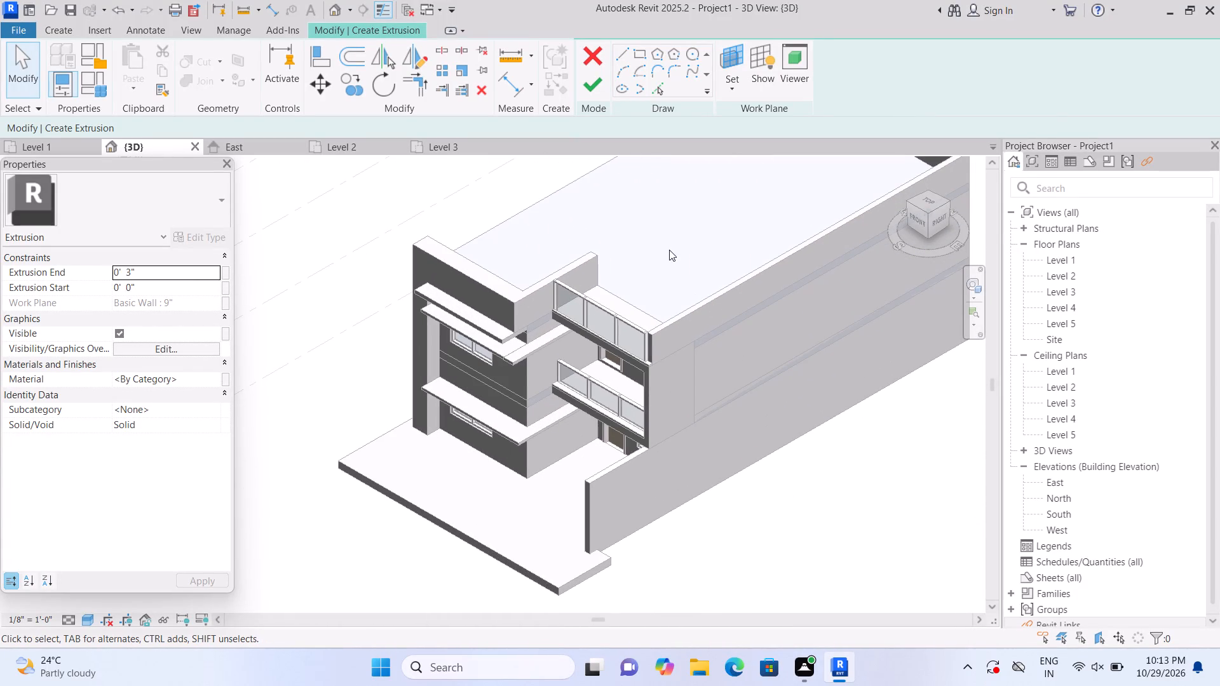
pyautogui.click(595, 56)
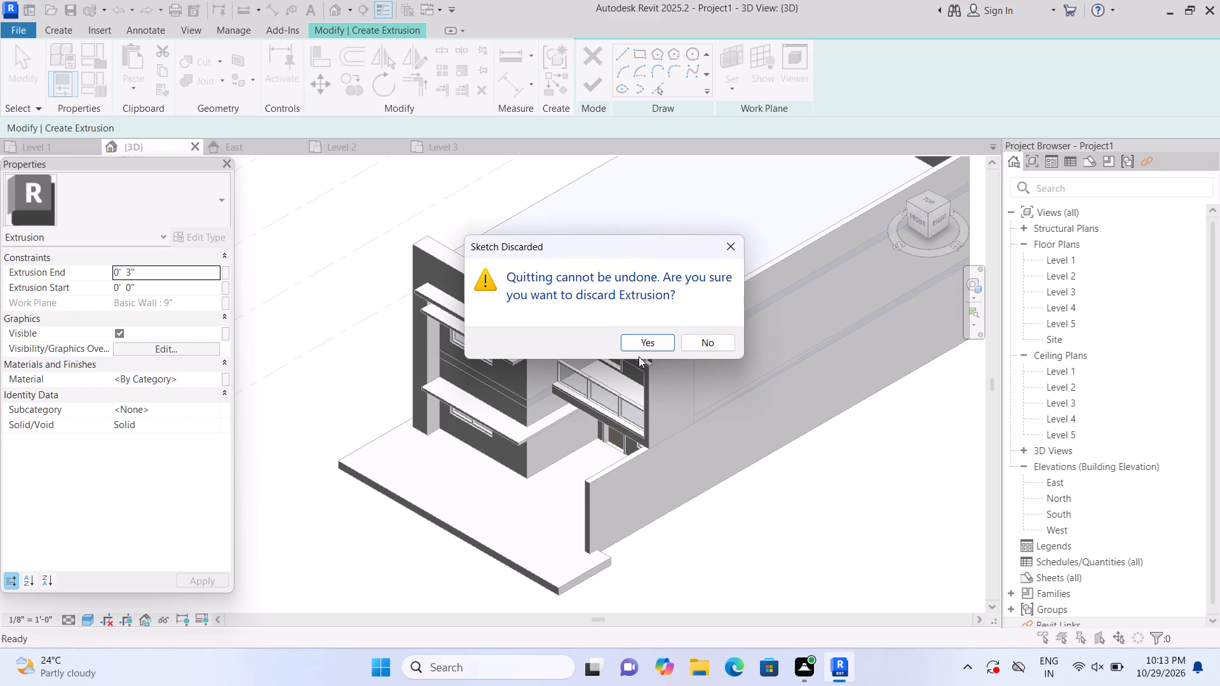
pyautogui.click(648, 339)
# Examine the front corner of the house, comparing the window canopies, wall bands and balconies on both storeys.
pyautogui.scroll(-7, 656, 363)
pyautogui.scroll(4, 675, 393)
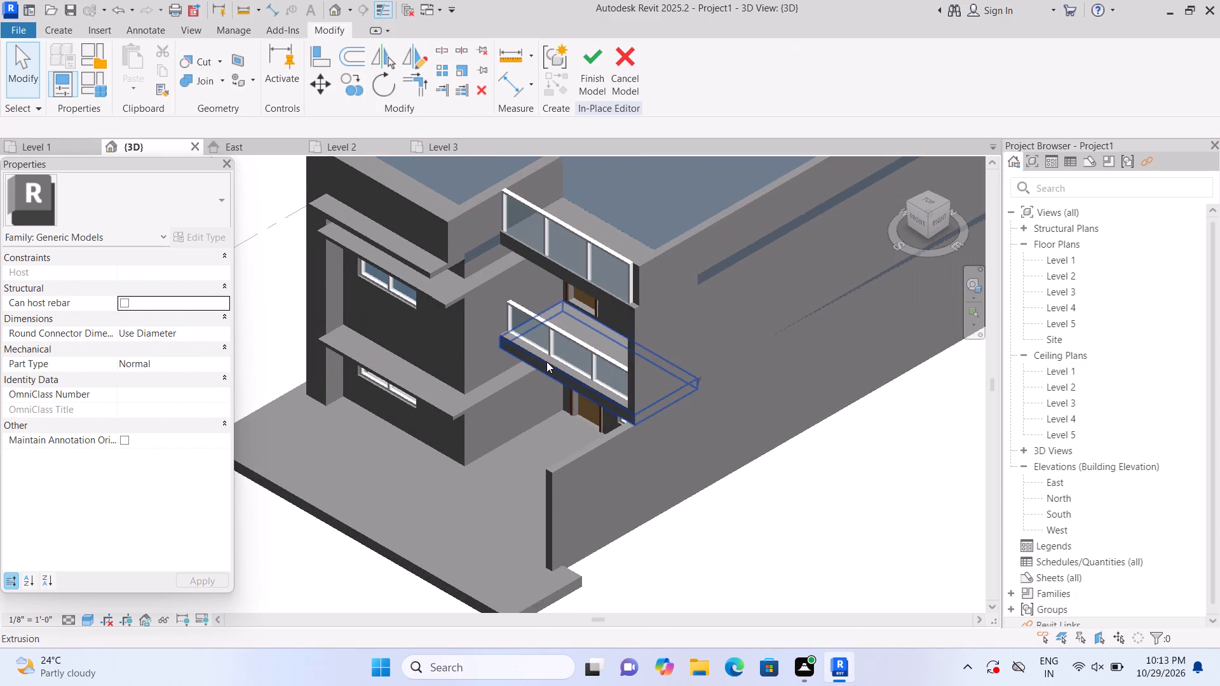
pyautogui.moveTo(634, 466); pyautogui.dragTo(747, 497, button='middle')
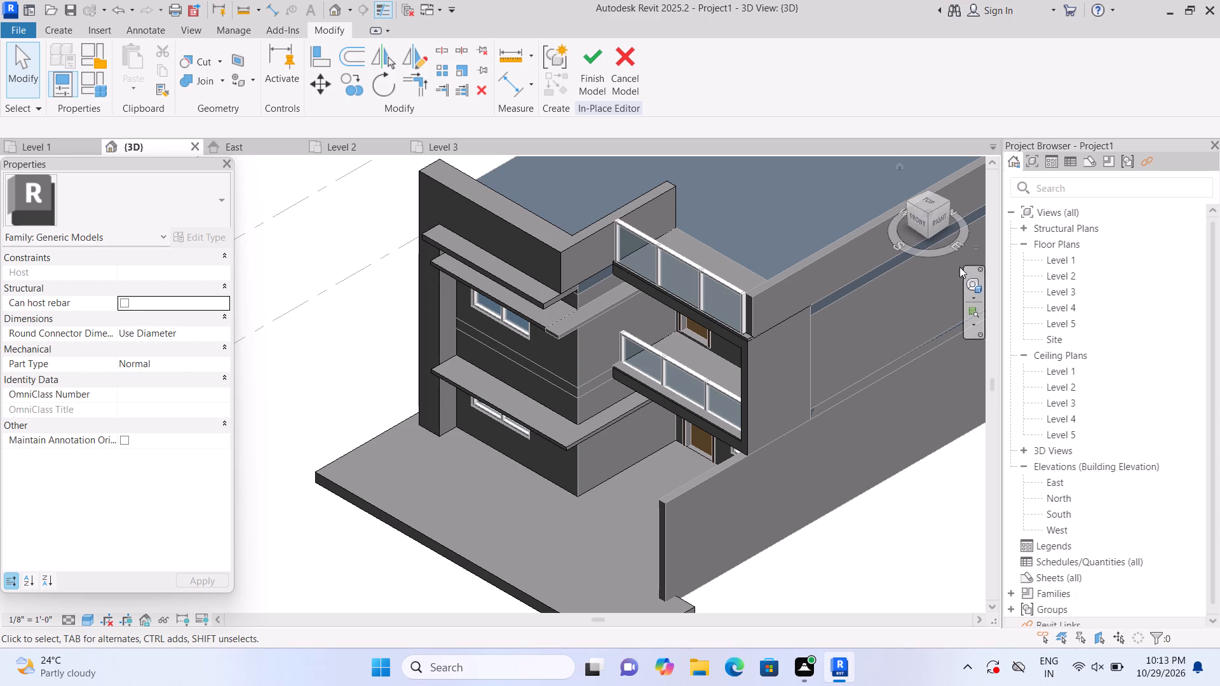
pyautogui.scroll(1, 747, 510)
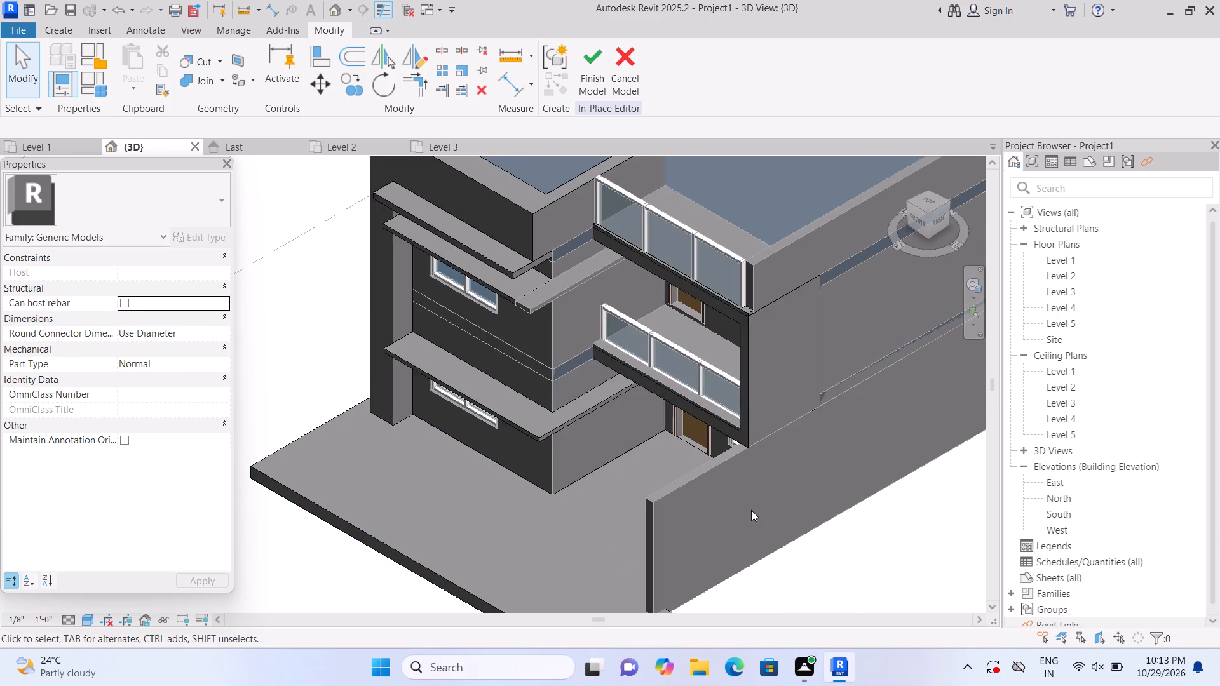
pyautogui.scroll(1, 759, 513)
pyautogui.middleClick(847, 556)
pyautogui.moveTo(764, 520); pyautogui.dragTo(849, 523, button='middle')
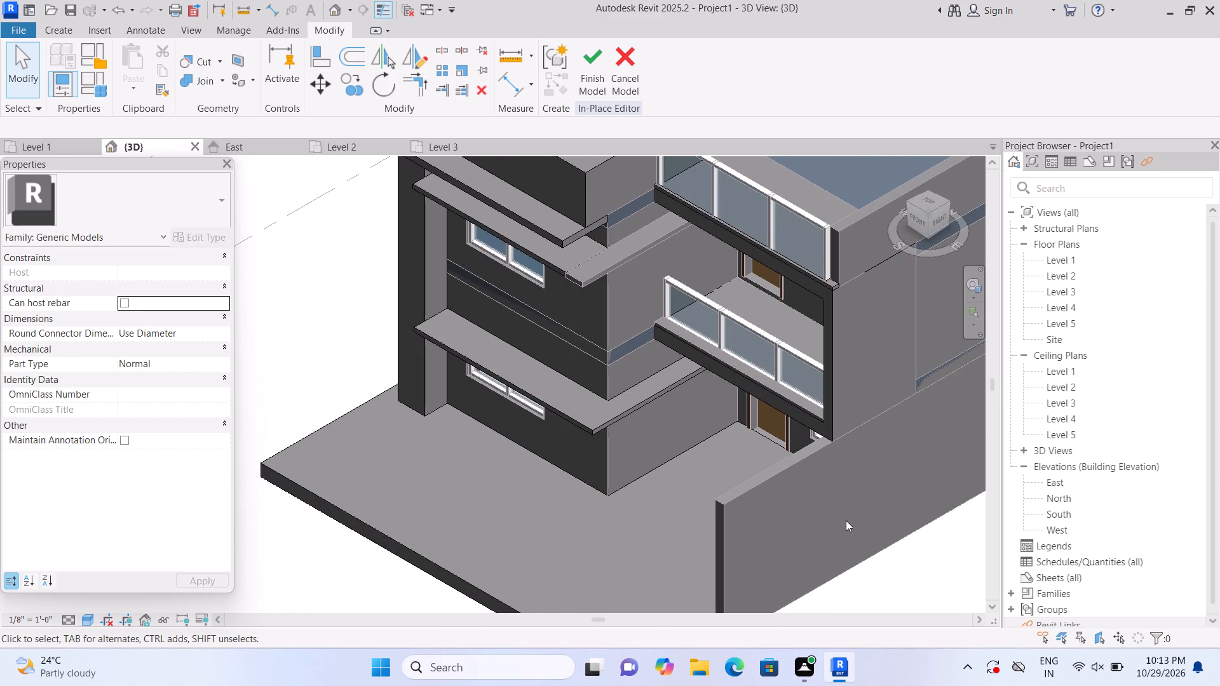
pyautogui.scroll(1, 696, 476)
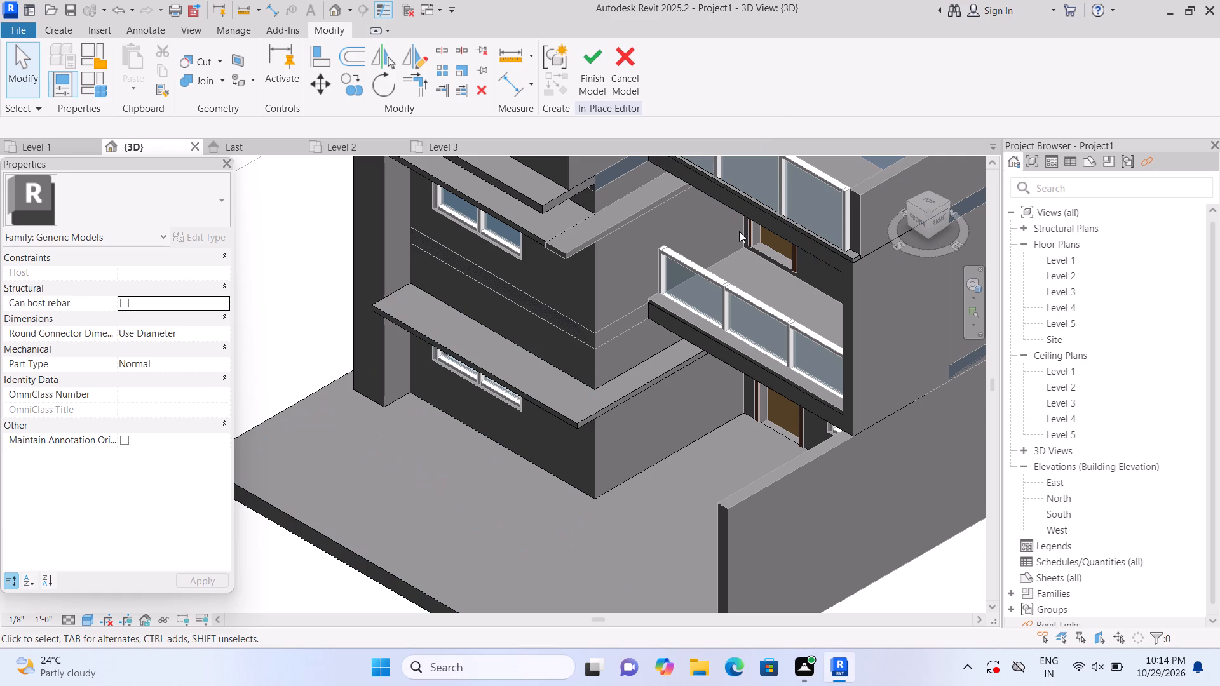
pyautogui.scroll(-4, 742, 229)
pyautogui.moveTo(757, 179); pyautogui.dragTo(685, 271, button='middle')
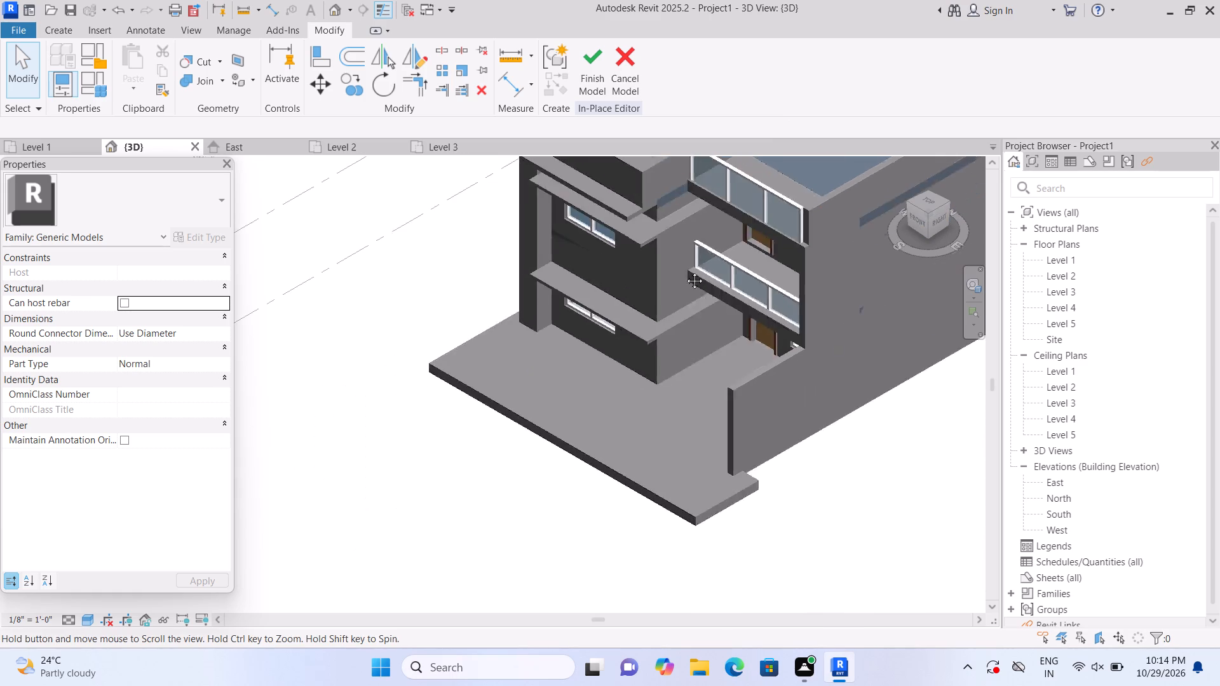
pyautogui.moveTo(685, 271); pyautogui.dragTo(602, 252, button='middle')
pyautogui.scroll(1, 482, 376)
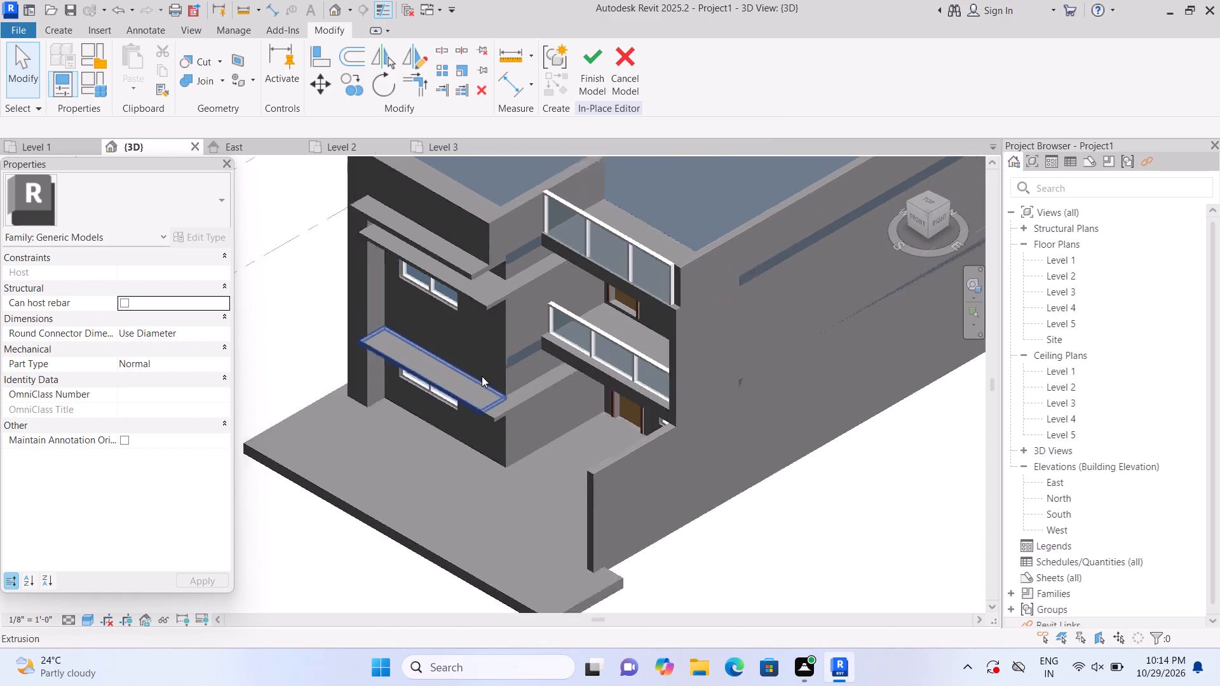
pyautogui.scroll(1, 482, 376)
pyautogui.moveTo(466, 440); pyautogui.dragTo(494, 391, button='middle')
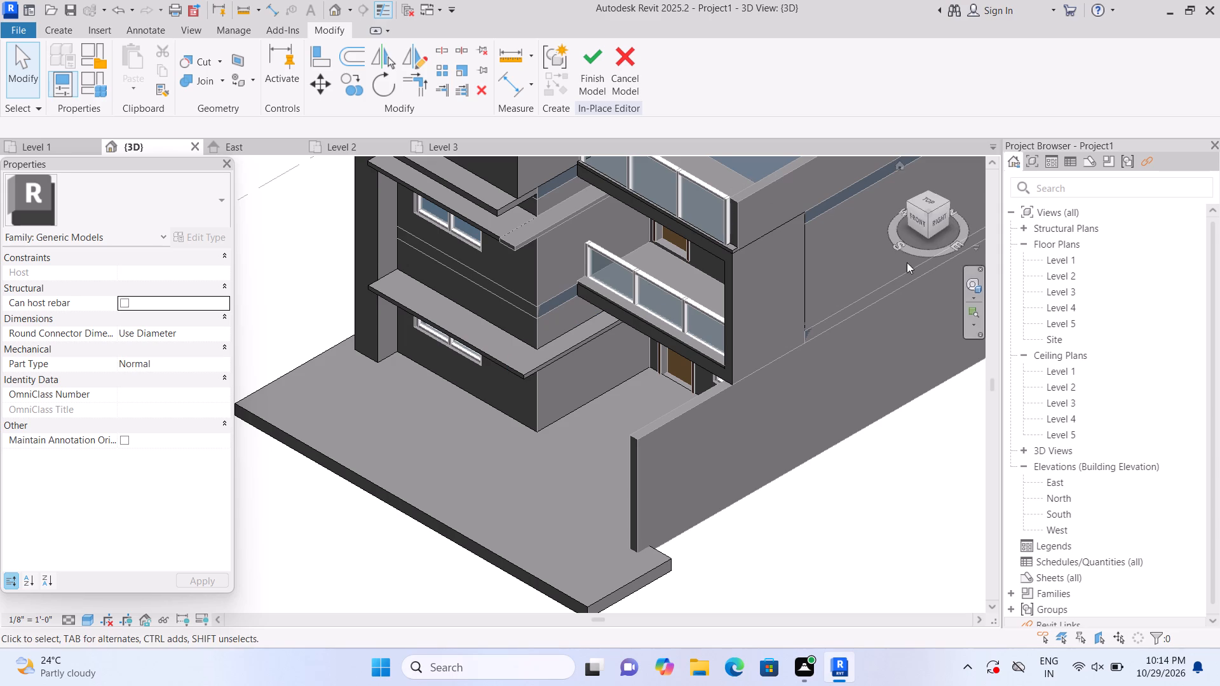
pyautogui.scroll(1, 339, 447)
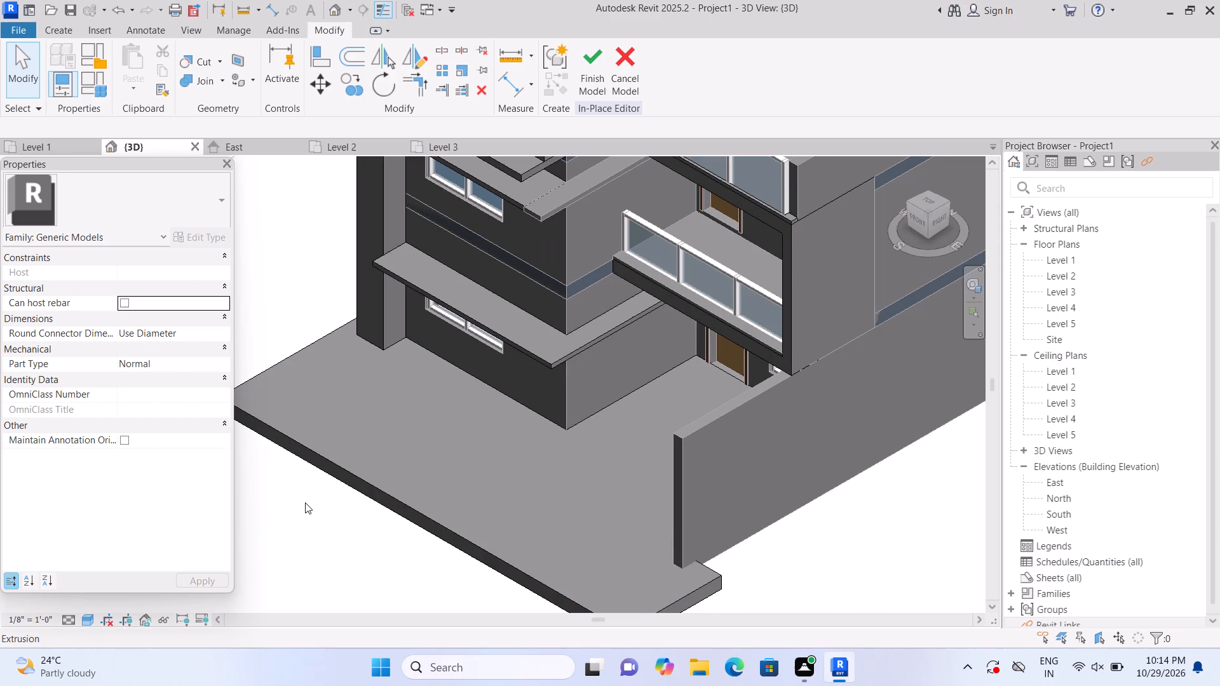
# Inspect the front facade from above, below and near eye level, focusing on the ground-floor canopy and the wall above it.
pyautogui.keyDown('shift'); pyautogui.moveTo(292, 487); pyautogui.dragTo(365, 432, button='middle'); pyautogui.keyUp('shift')
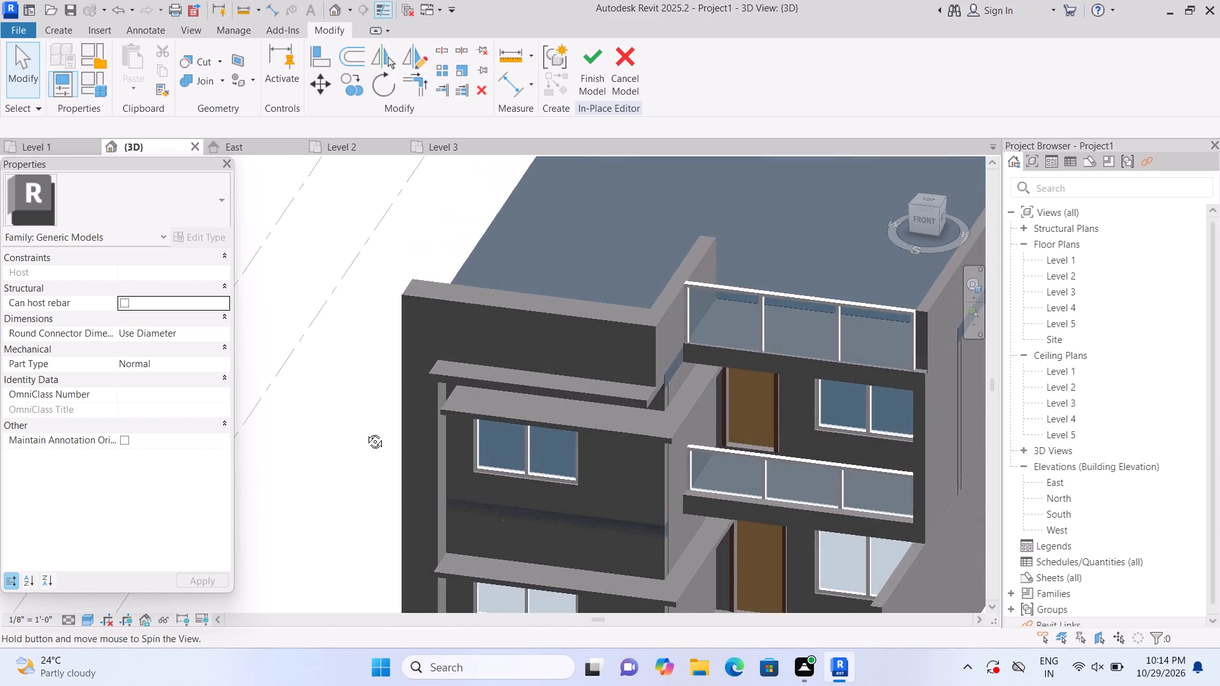
pyautogui.keyDown('shift'); pyautogui.moveTo(365, 432); pyautogui.dragTo(375, 403, button='middle'); pyautogui.keyUp('shift')
pyautogui.keyDown('shift'); pyautogui.moveTo(341, 411); pyautogui.dragTo(273, 46, button='middle'); pyautogui.keyUp('shift')
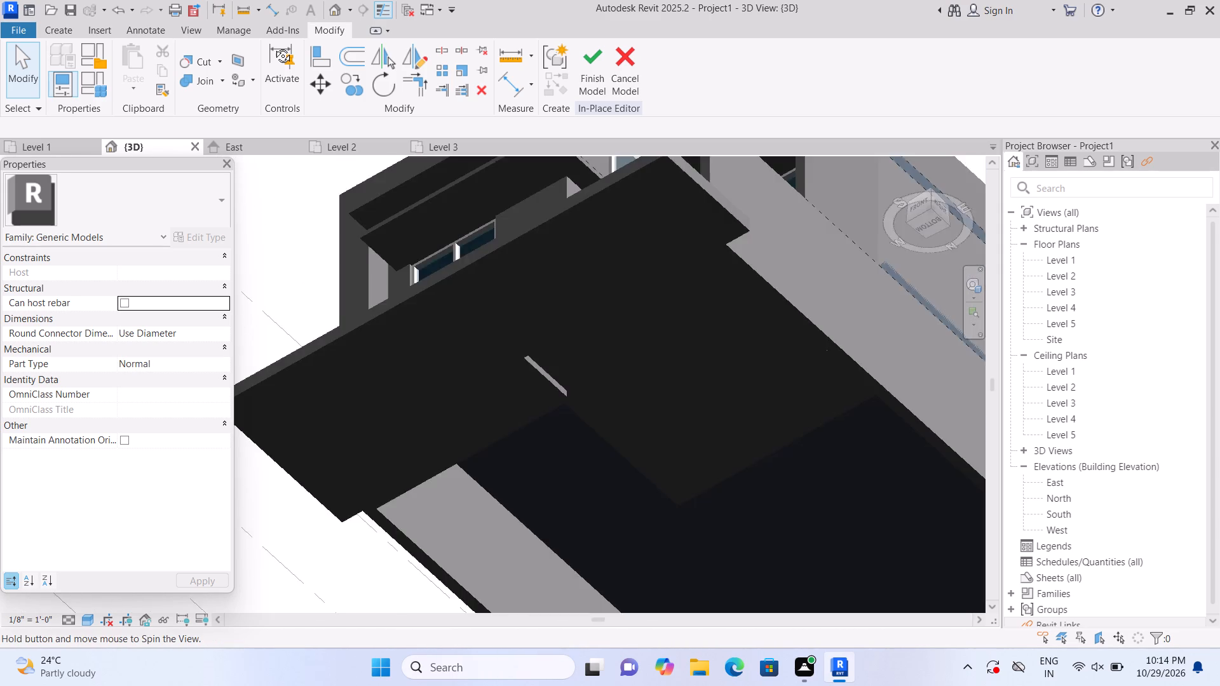
pyautogui.keyDown('shift'); pyautogui.moveTo(273, 46); pyautogui.dragTo(282, 100, button='middle'); pyautogui.keyUp('shift')
pyautogui.keyDown('shift'); pyautogui.scroll(1, 325, 262); pyautogui.keyUp('shift')
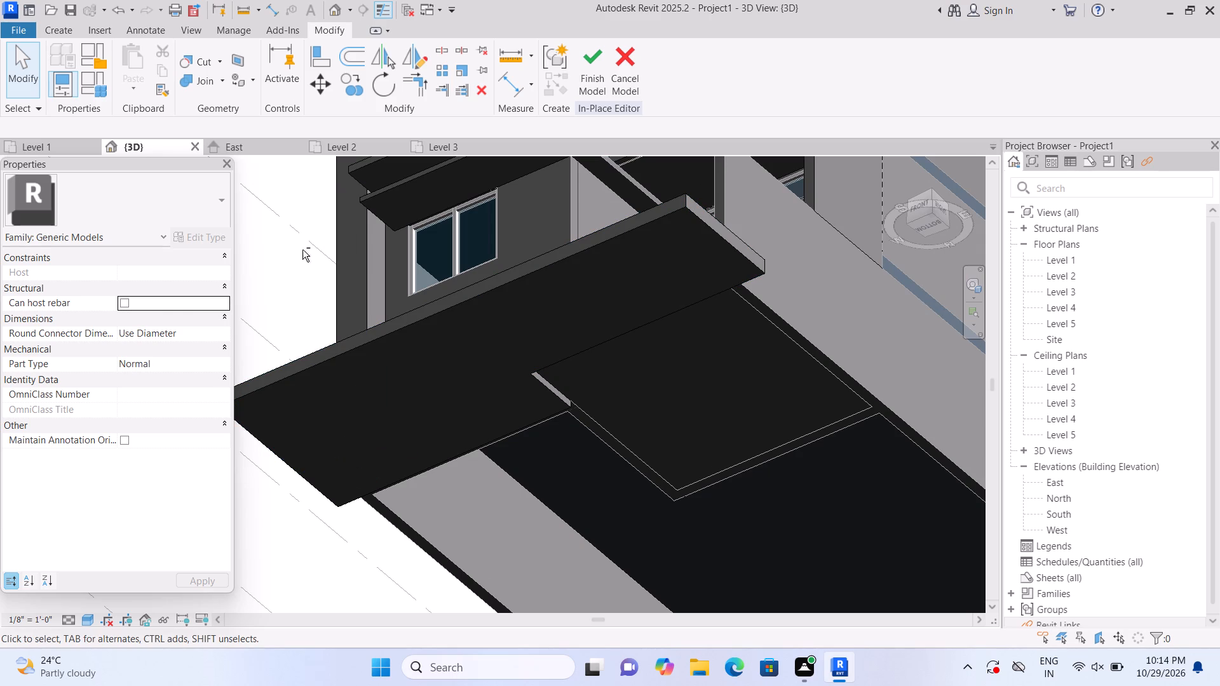
pyautogui.scroll(1, 323, 401)
pyautogui.middleClick(323, 402)
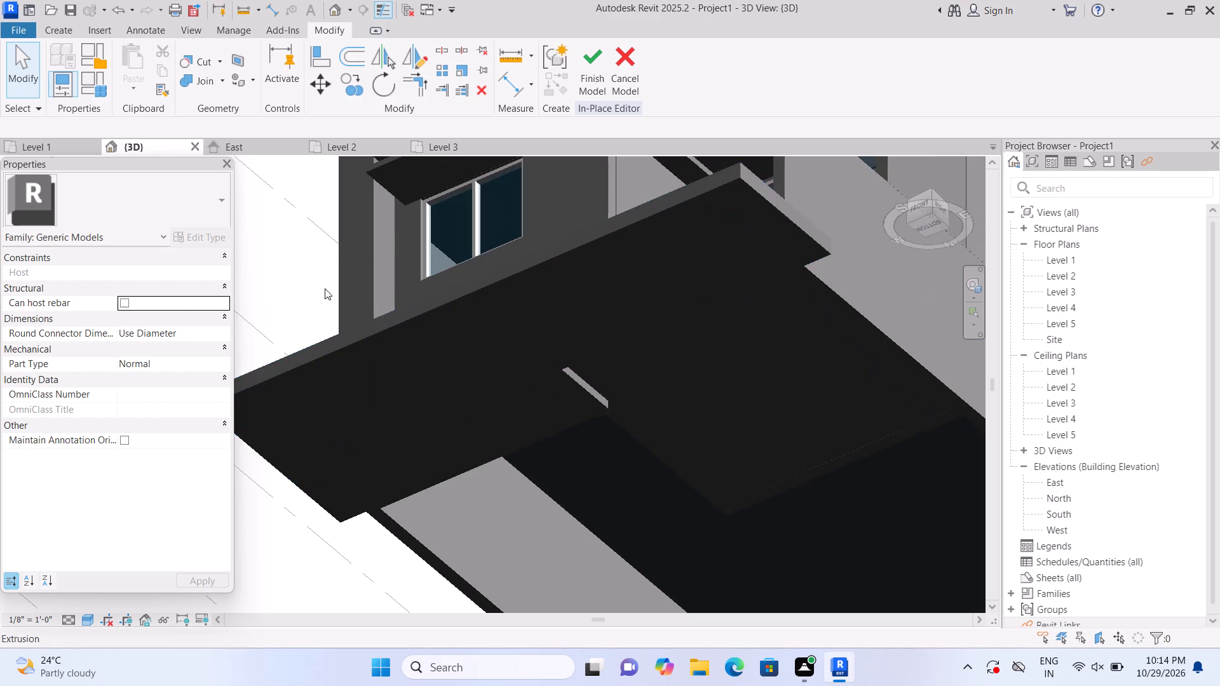
pyautogui.middleClick(326, 360)
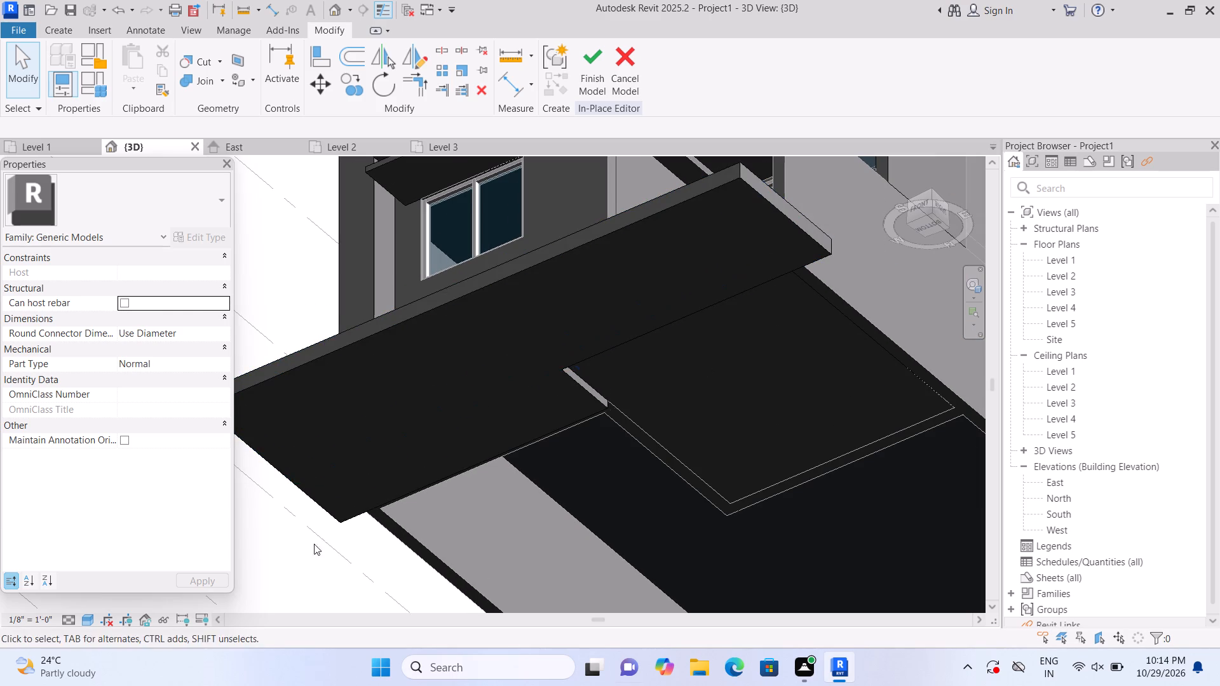
pyautogui.keyDown('shift'); pyautogui.moveTo(625, 128); pyautogui.dragTo(639, 172, button='middle'); pyautogui.keyUp('shift')
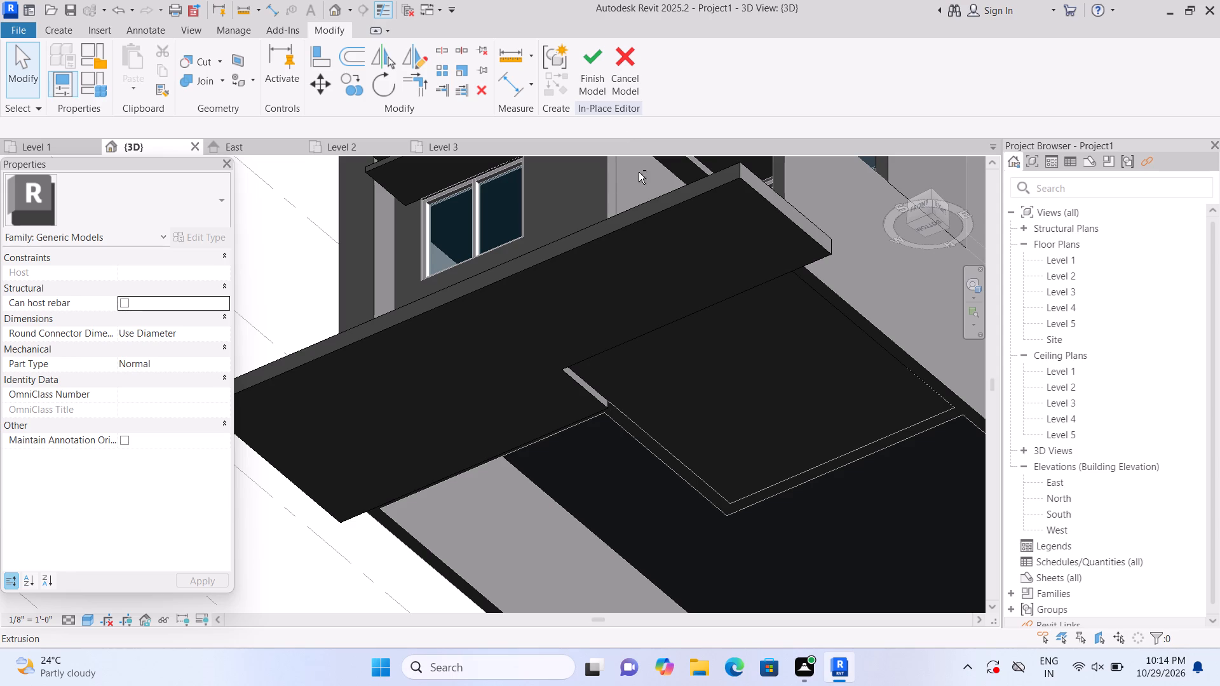
pyautogui.keyDown('shift'); pyautogui.moveTo(639, 172); pyautogui.dragTo(678, 293, button='middle'); pyautogui.keyUp('shift')
pyautogui.scroll(1, 569, 201)
pyautogui.keyDown('shift'); pyautogui.moveTo(569, 201); pyautogui.dragTo(590, 460, button='middle'); pyautogui.keyUp('shift')
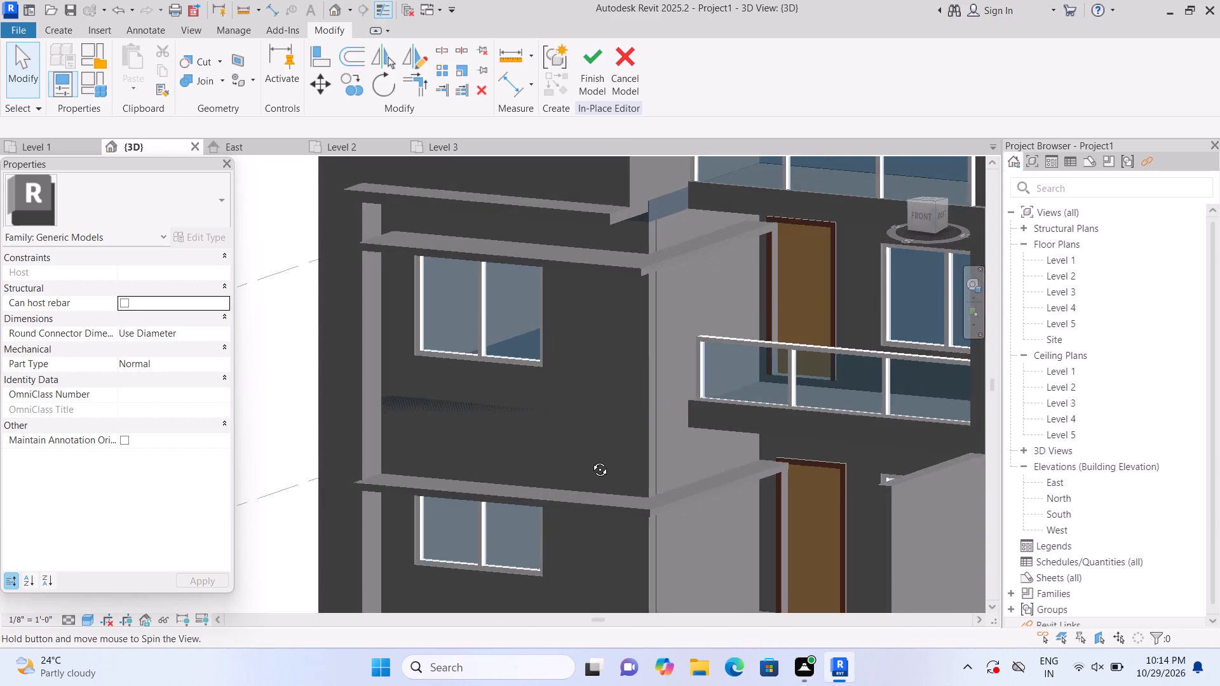
pyautogui.keyDown('shift'); pyautogui.moveTo(590, 460); pyautogui.dragTo(583, 464, button='middle'); pyautogui.keyUp('shift')
pyautogui.scroll(-3, 560, 436)
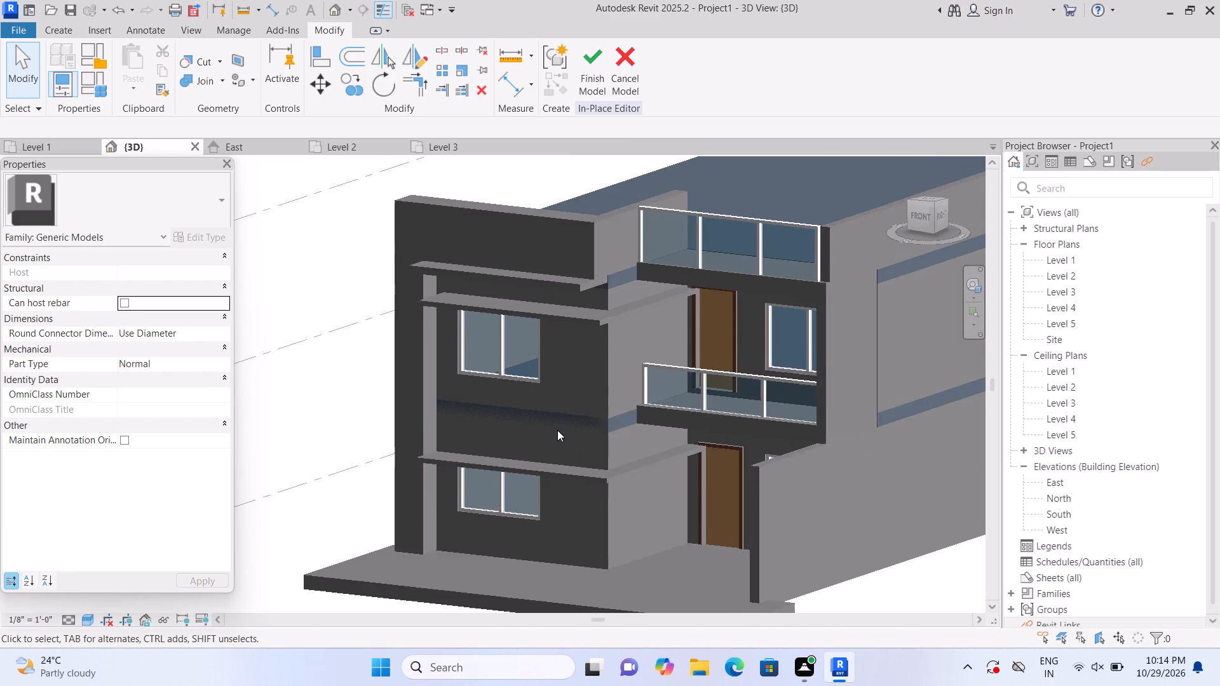
pyautogui.scroll(3, 557, 430)
pyautogui.moveTo(557, 430); pyautogui.dragTo(531, 308, button='middle')
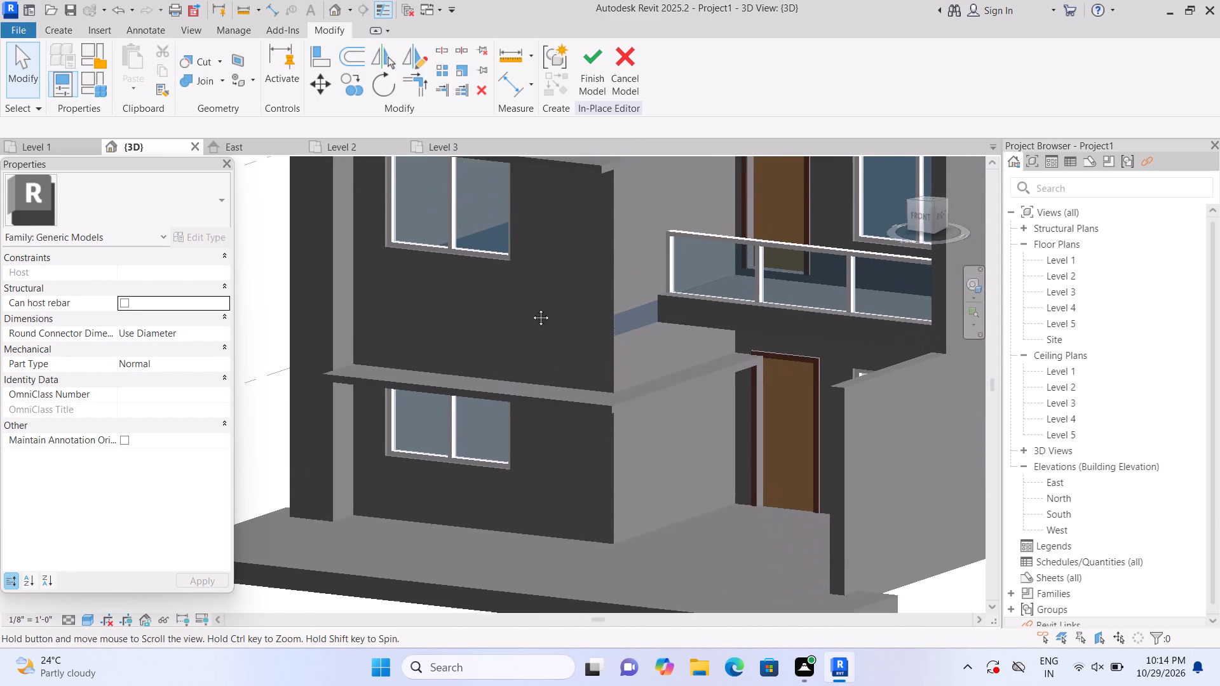
pyautogui.moveTo(531, 308); pyautogui.dragTo(531, 300, button='middle')
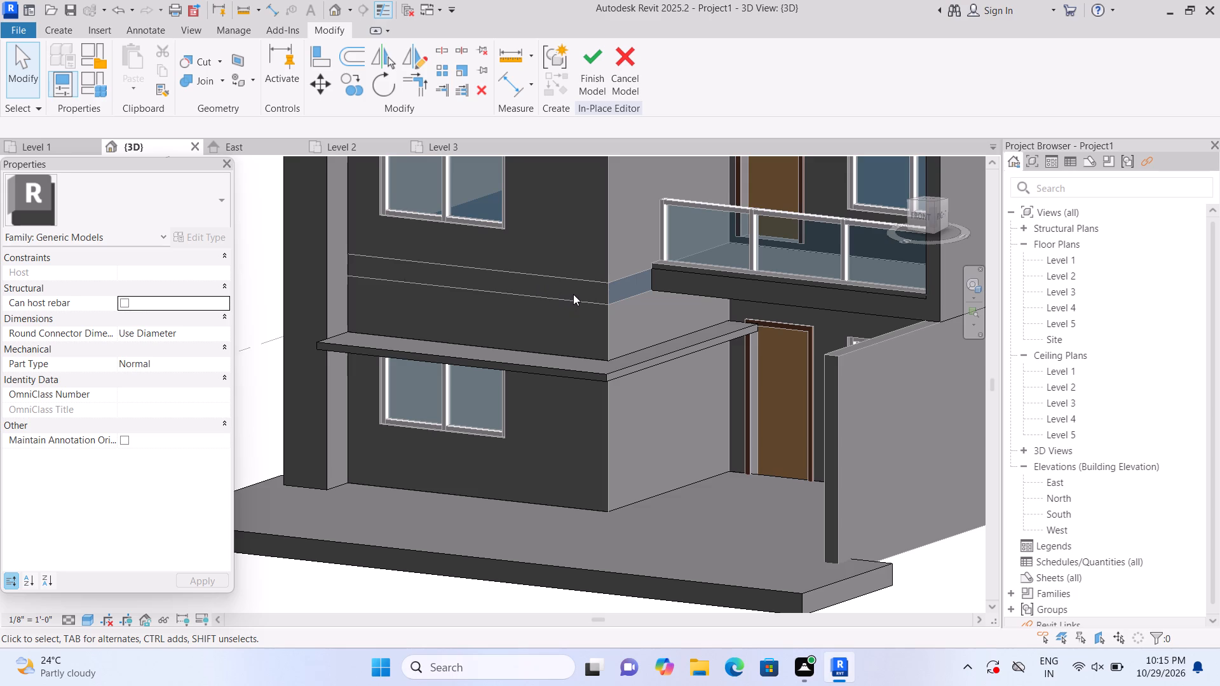
pyautogui.scroll(1, 586, 304)
pyautogui.moveTo(588, 309); pyautogui.dragTo(606, 535, button='middle')
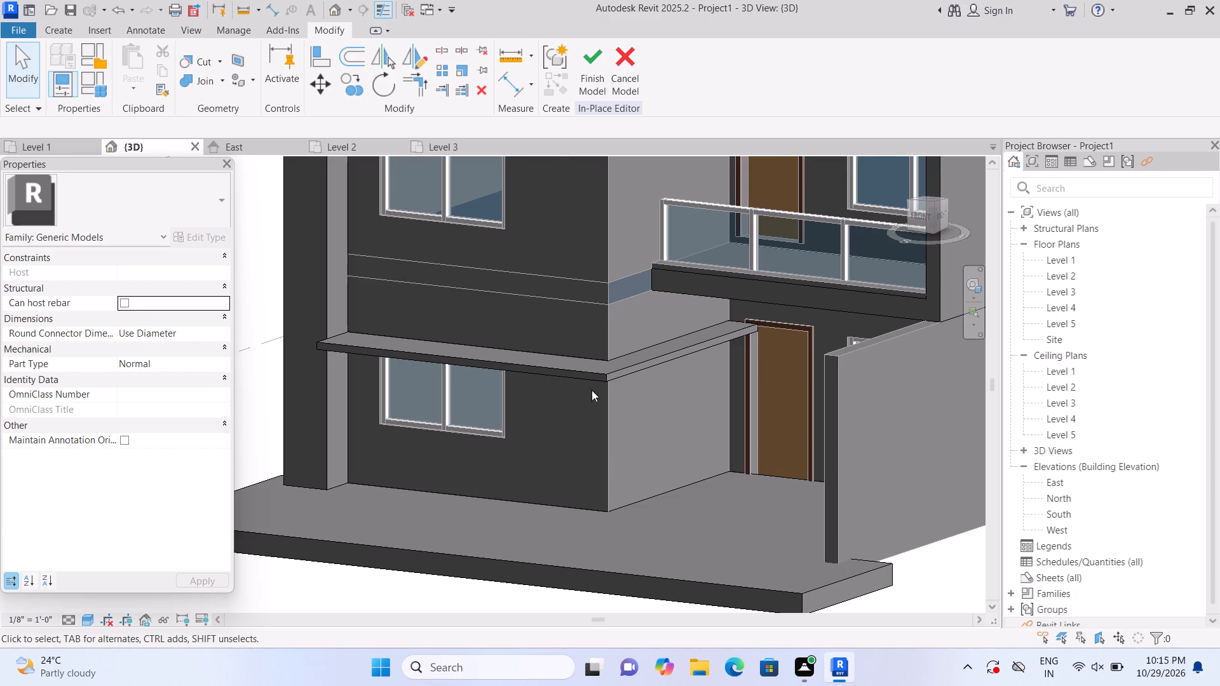
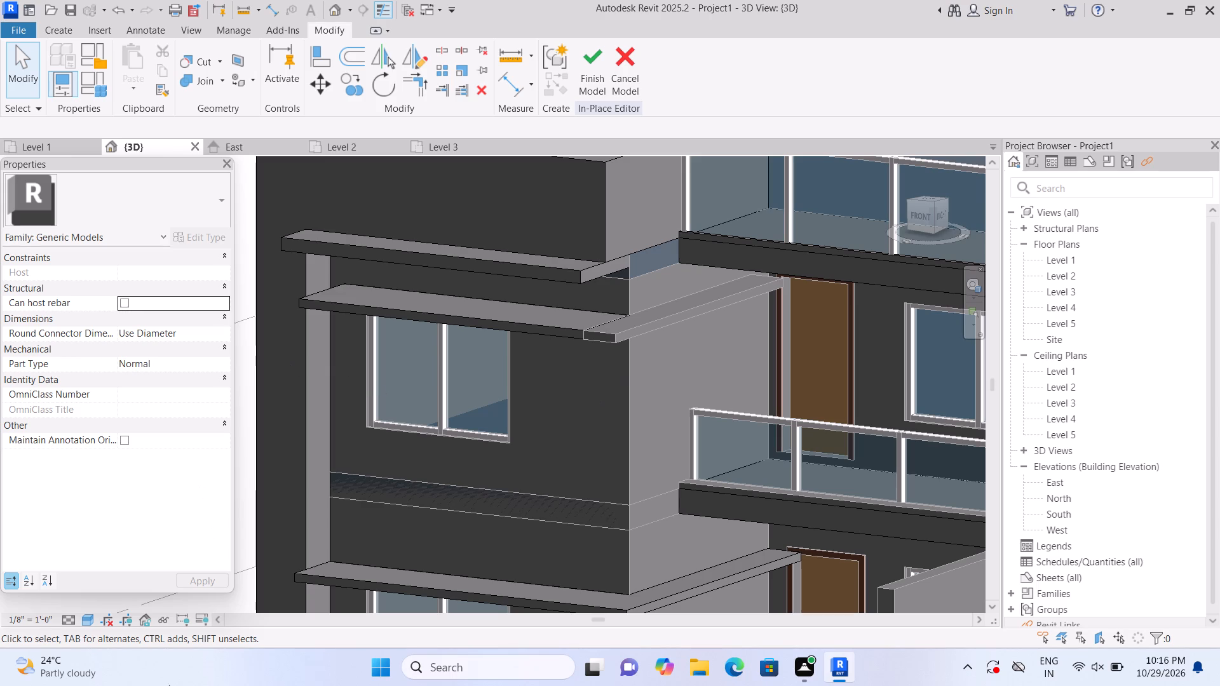
# Extrude a narrow vertical strip 8'-9" tall and 3" deep beside the upper balcony window, using the balcony frame's face as work plane.
pyautogui.scroll(-4, 479, 548)
pyautogui.moveTo(484, 537); pyautogui.dragTo(420, 290, button='middle')
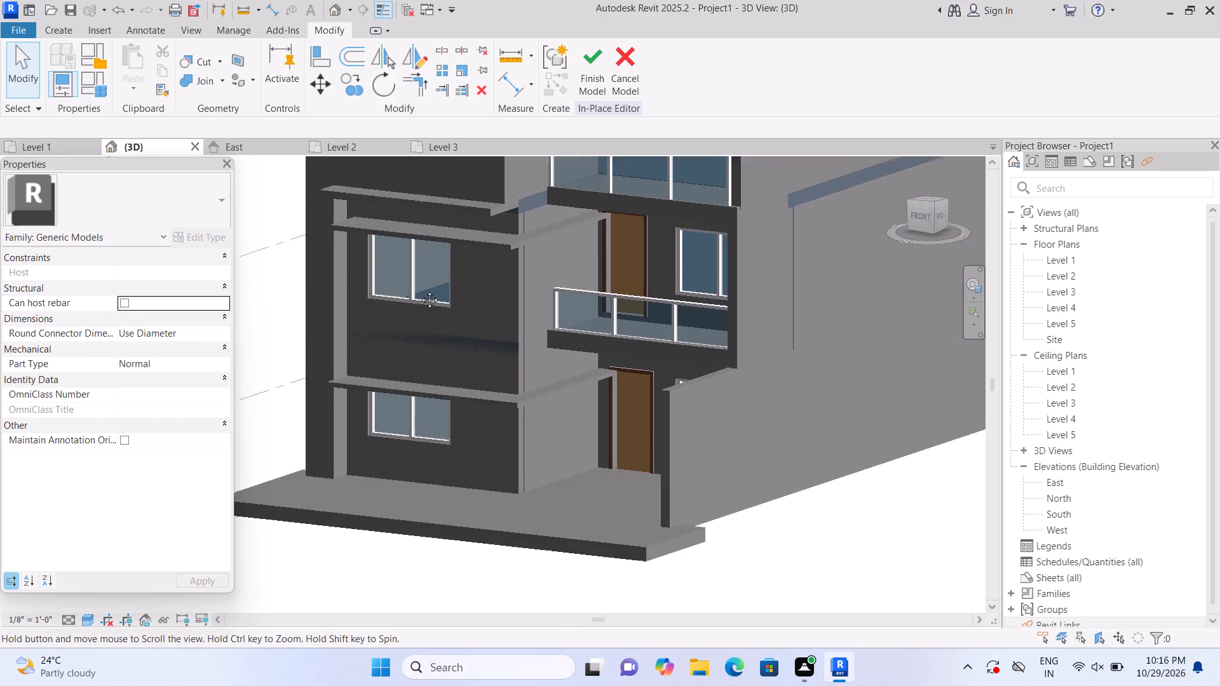
pyautogui.moveTo(420, 290); pyautogui.dragTo(443, 407, button='middle')
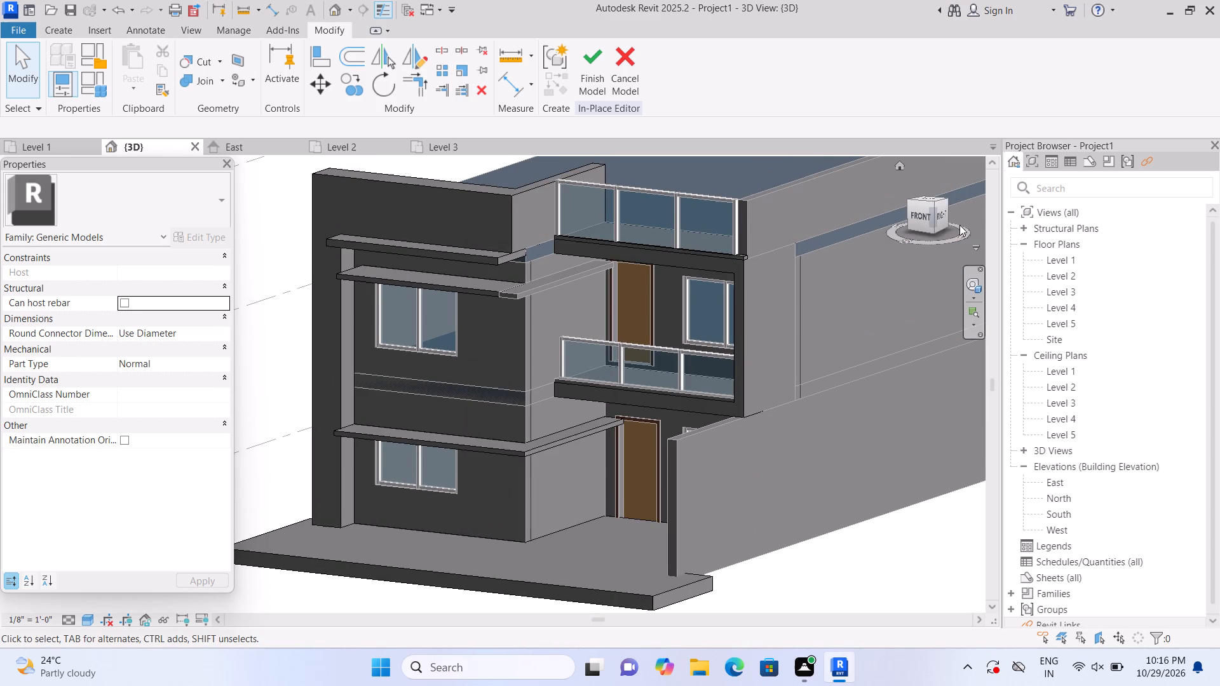
pyautogui.doubleClick(925, 217)
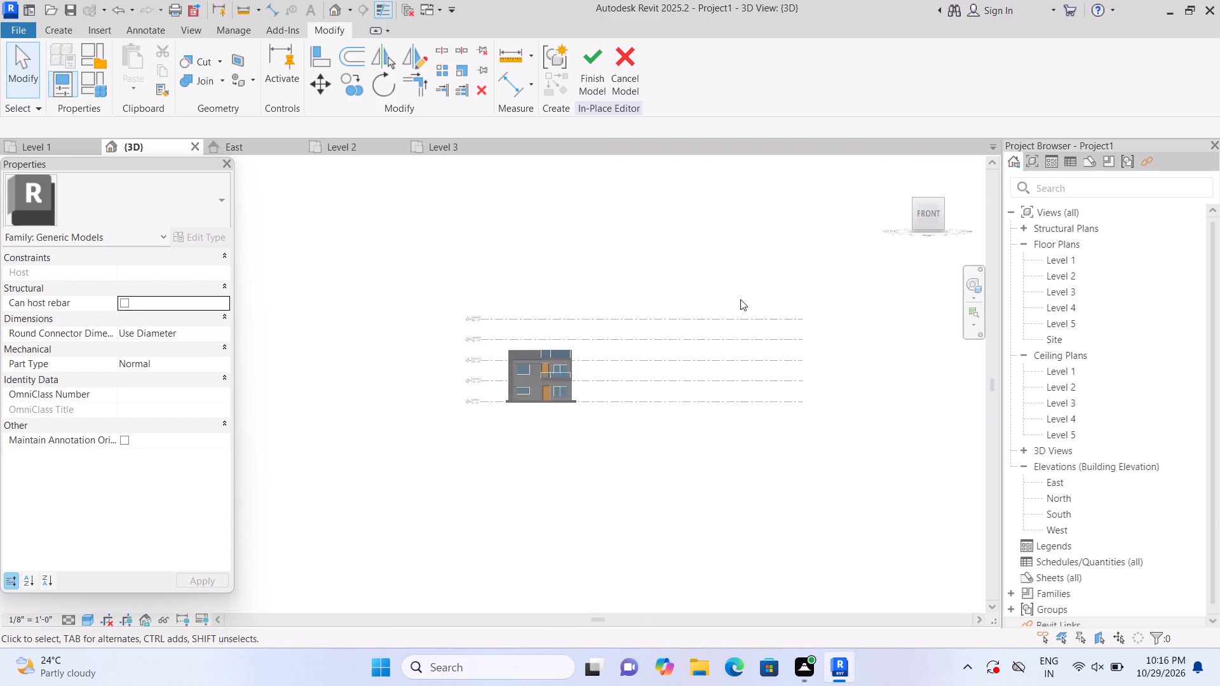
pyautogui.scroll(17, 347, 417)
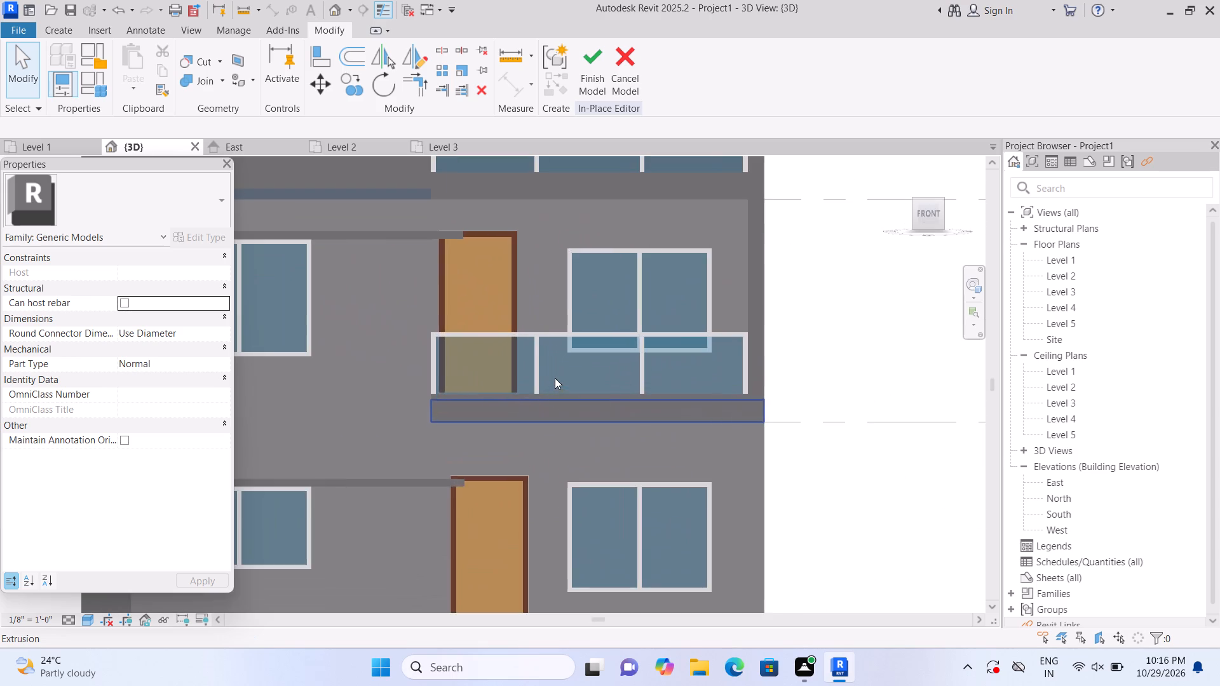
pyautogui.moveTo(547, 401); pyautogui.dragTo(452, 494, button='middle')
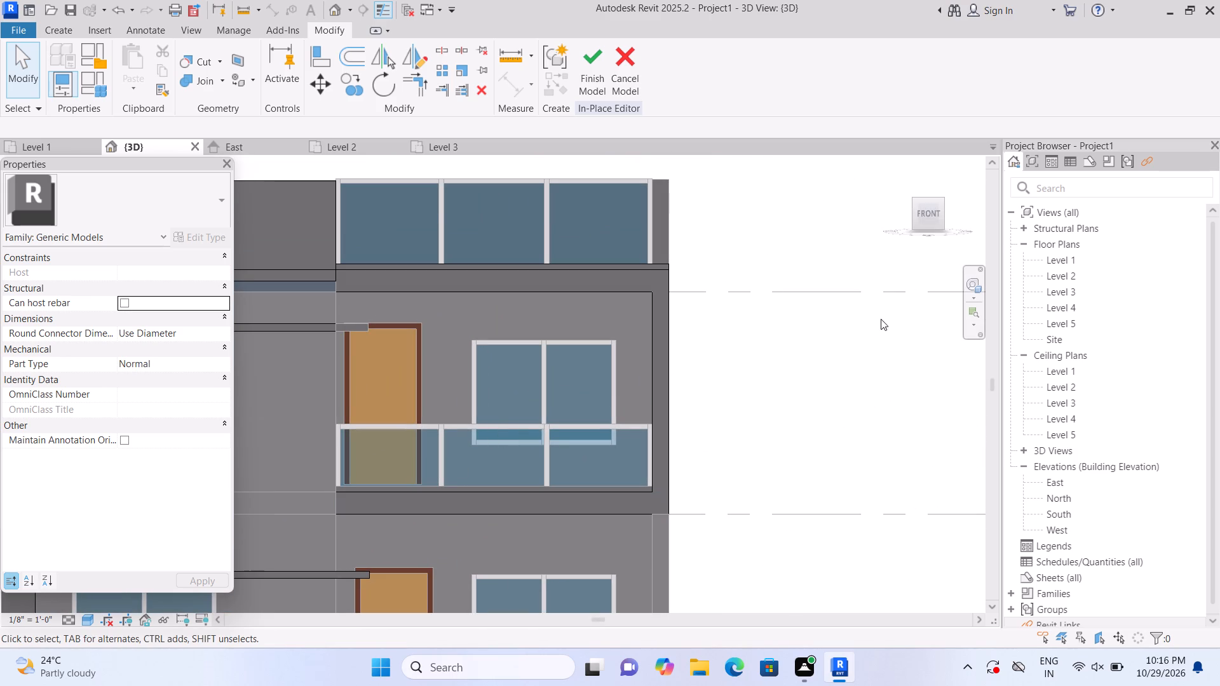
pyautogui.click(61, 33)
pyautogui.click(122, 65)
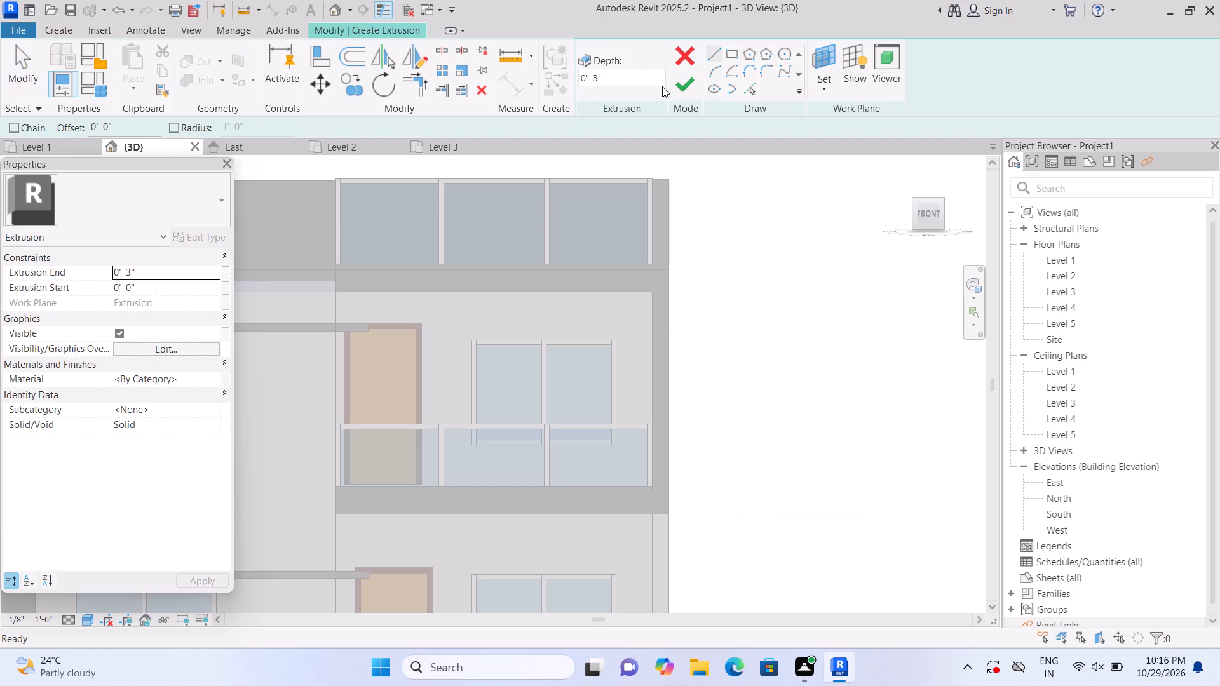
pyautogui.doubleClick(836, 98)
pyautogui.click(816, 93)
pyautogui.doubleClick(832, 144)
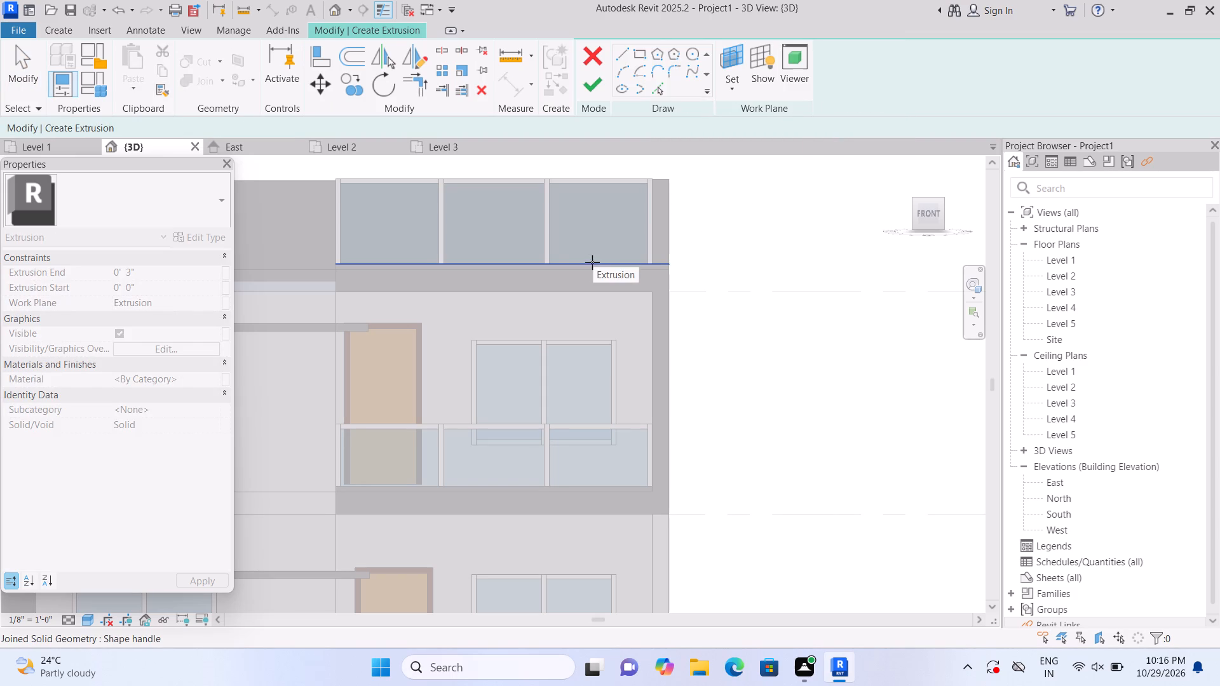
pyautogui.click(586, 293)
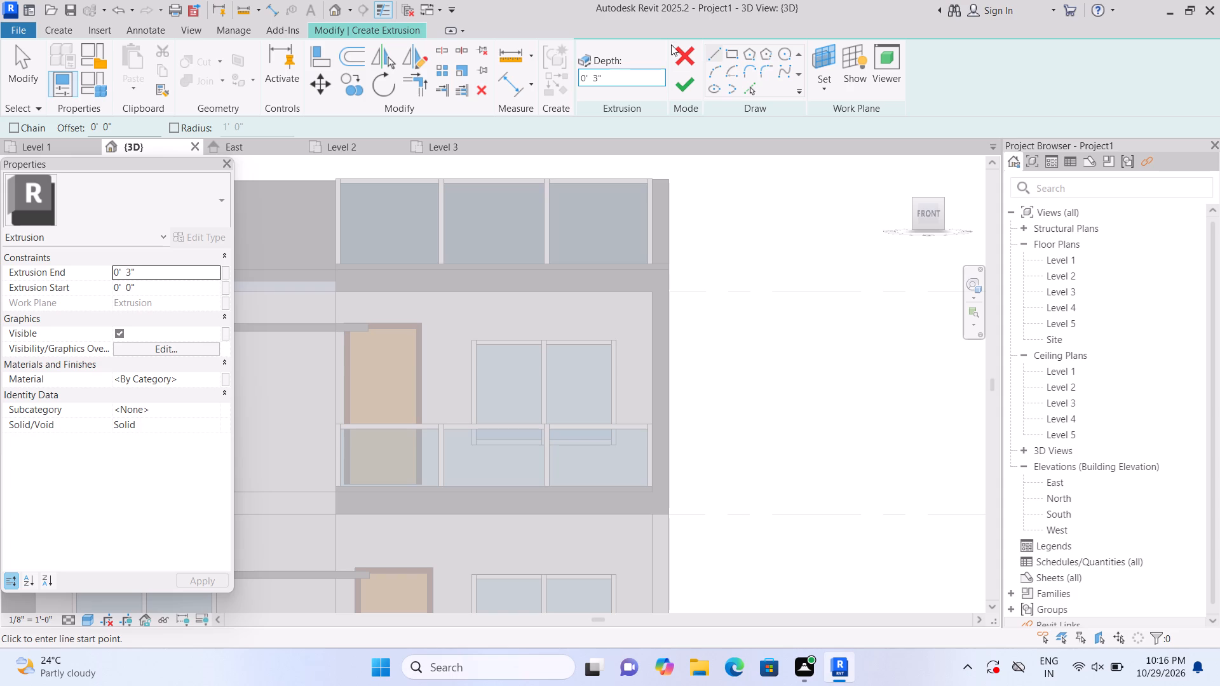
pyautogui.click(733, 53)
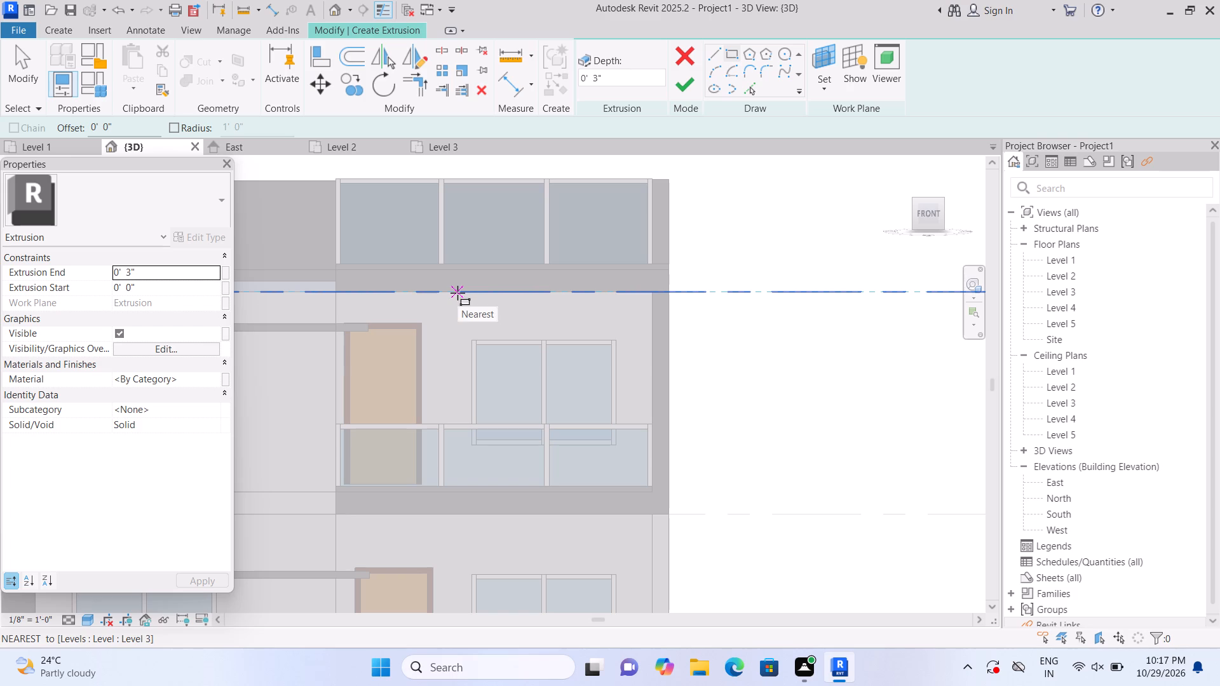
pyautogui.click(457, 293)
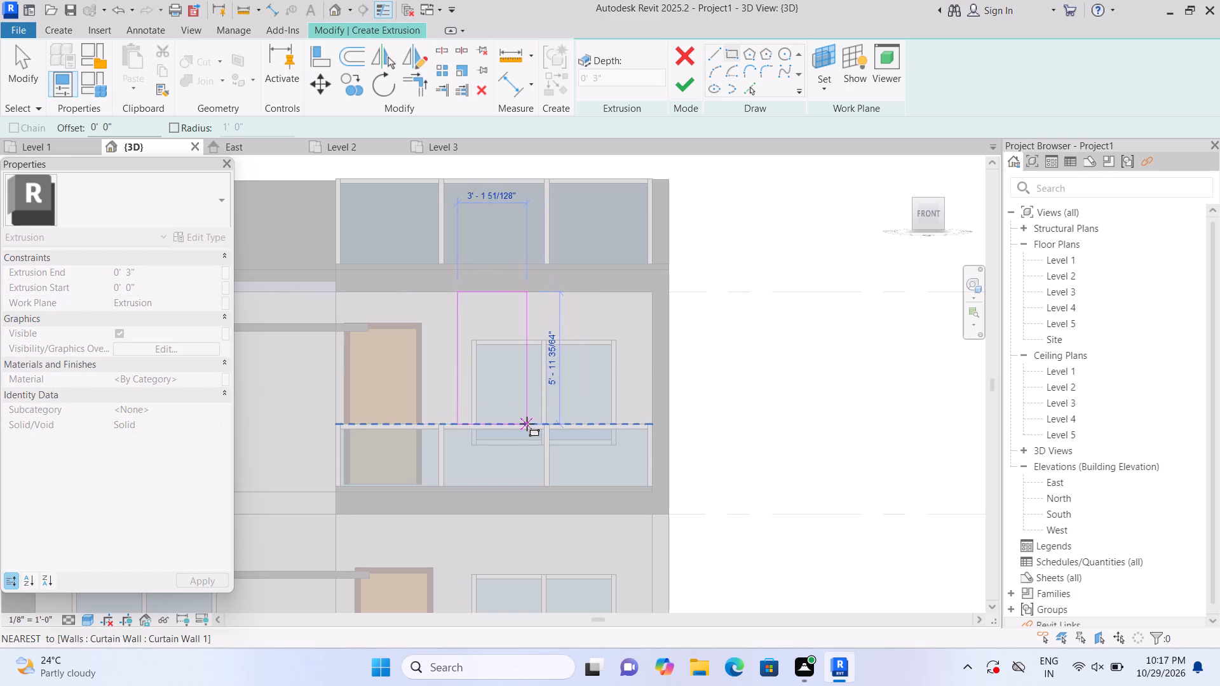
pyautogui.scroll(2, 470, 467)
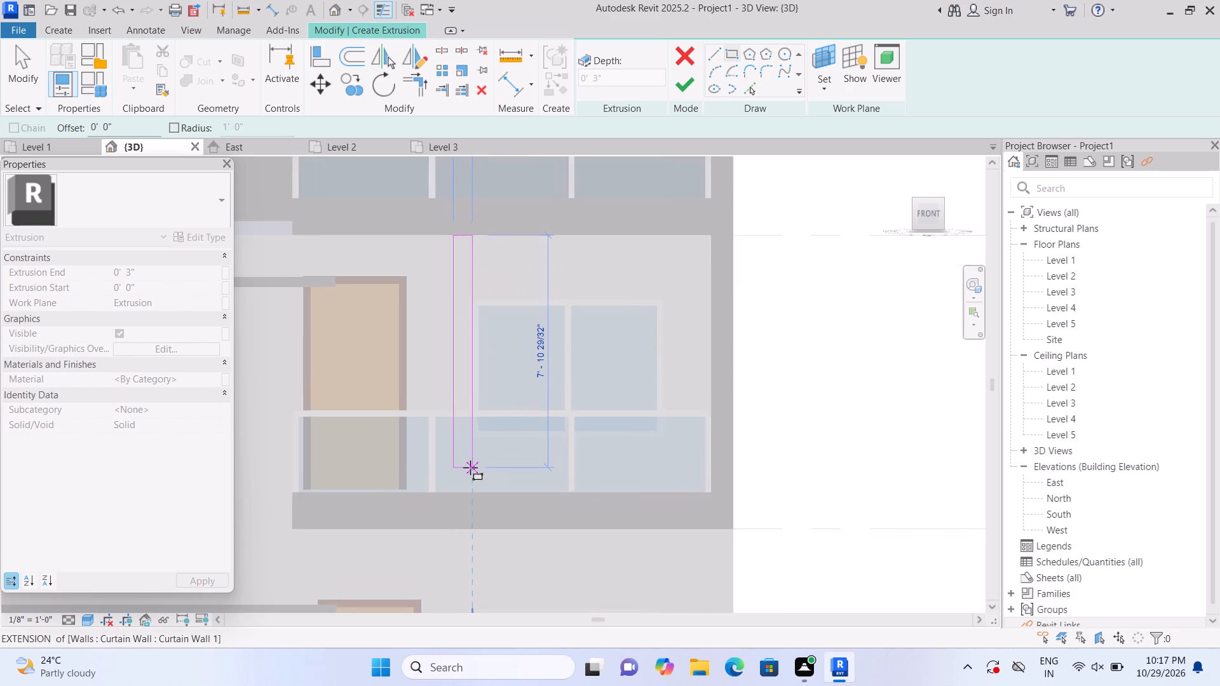
pyautogui.scroll(2, 470, 467)
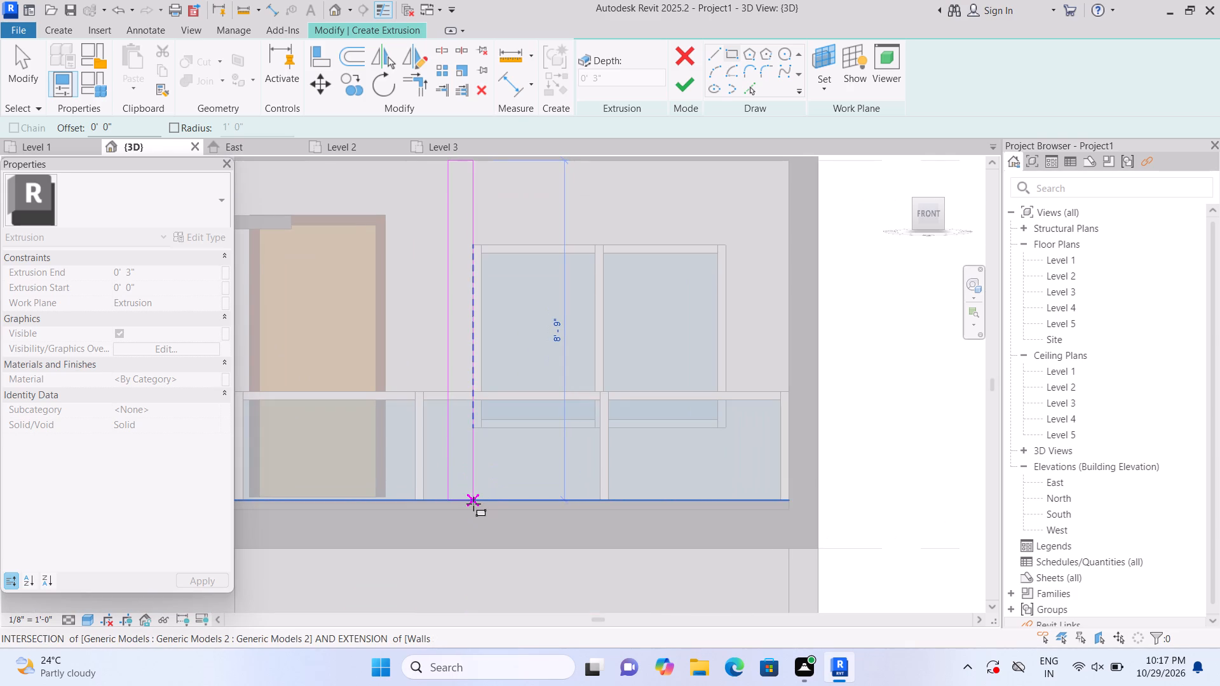
pyautogui.click(473, 504)
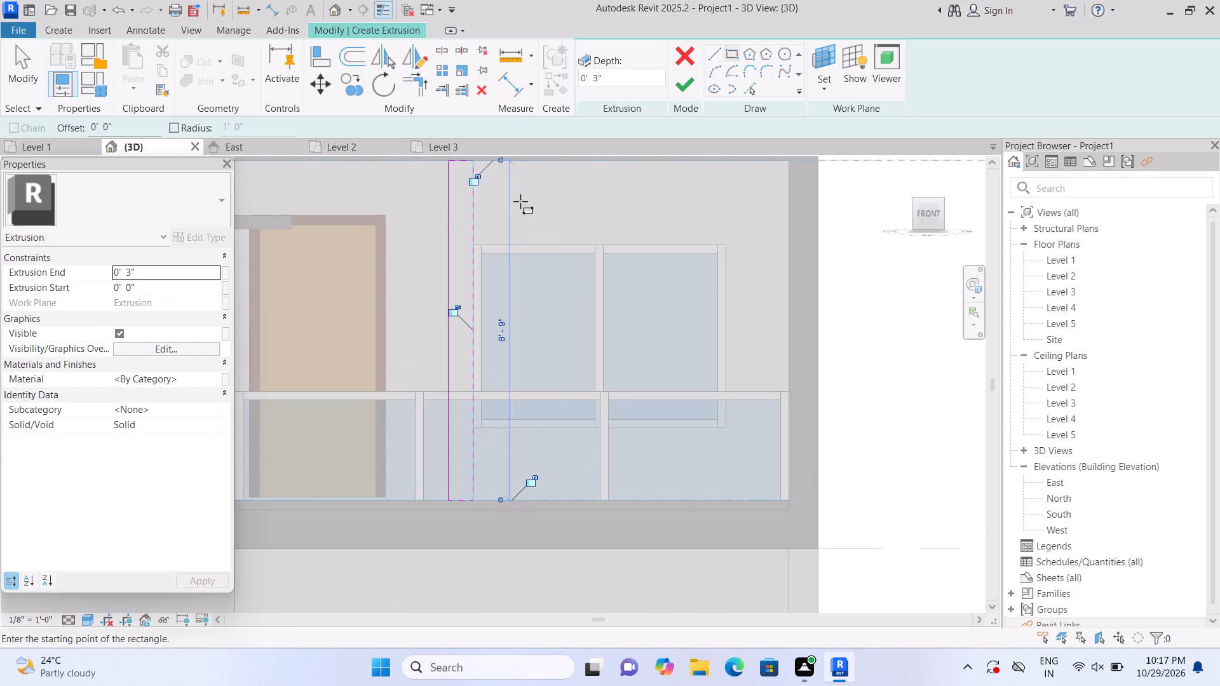
pyautogui.click(686, 89)
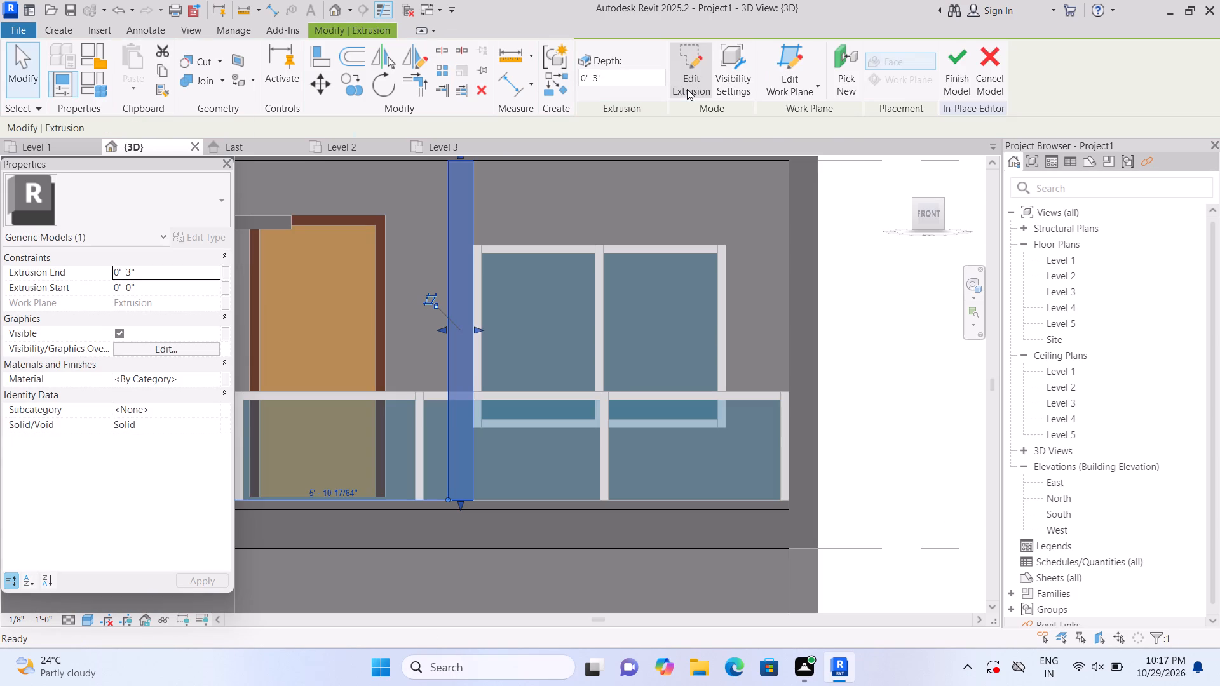
# Extrude a panel 8'-1 1/2" wide, about 2'-2" high and 3" deep above the upper balcony window, on the balcony frame's plane.
pyautogui.scroll(-2, 656, 223)
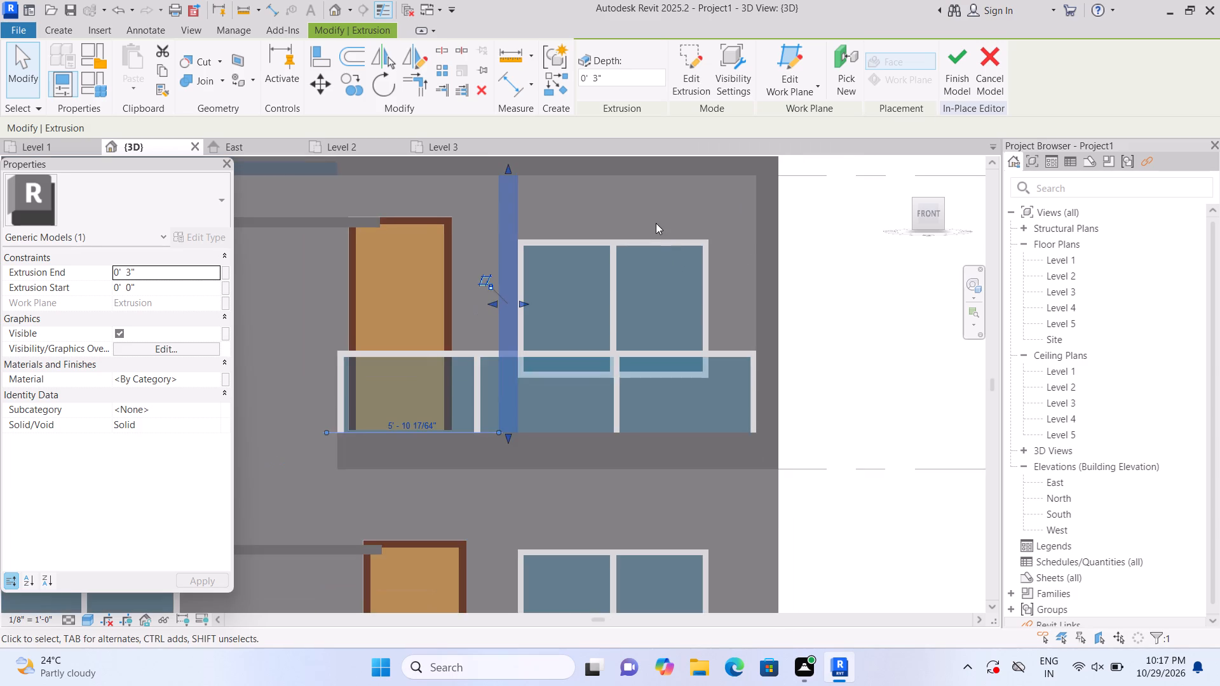
pyautogui.scroll(1, 656, 223)
pyautogui.moveTo(656, 223); pyautogui.dragTo(659, 276, button='middle')
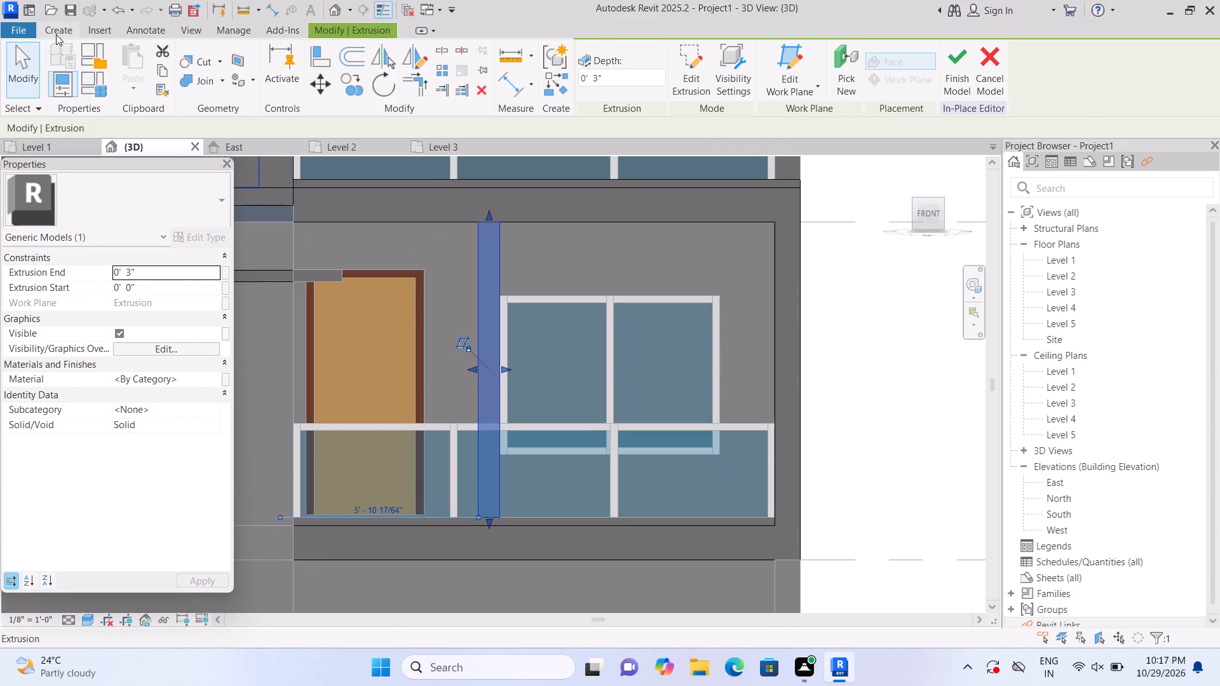
pyautogui.click(57, 34)
pyautogui.click(133, 68)
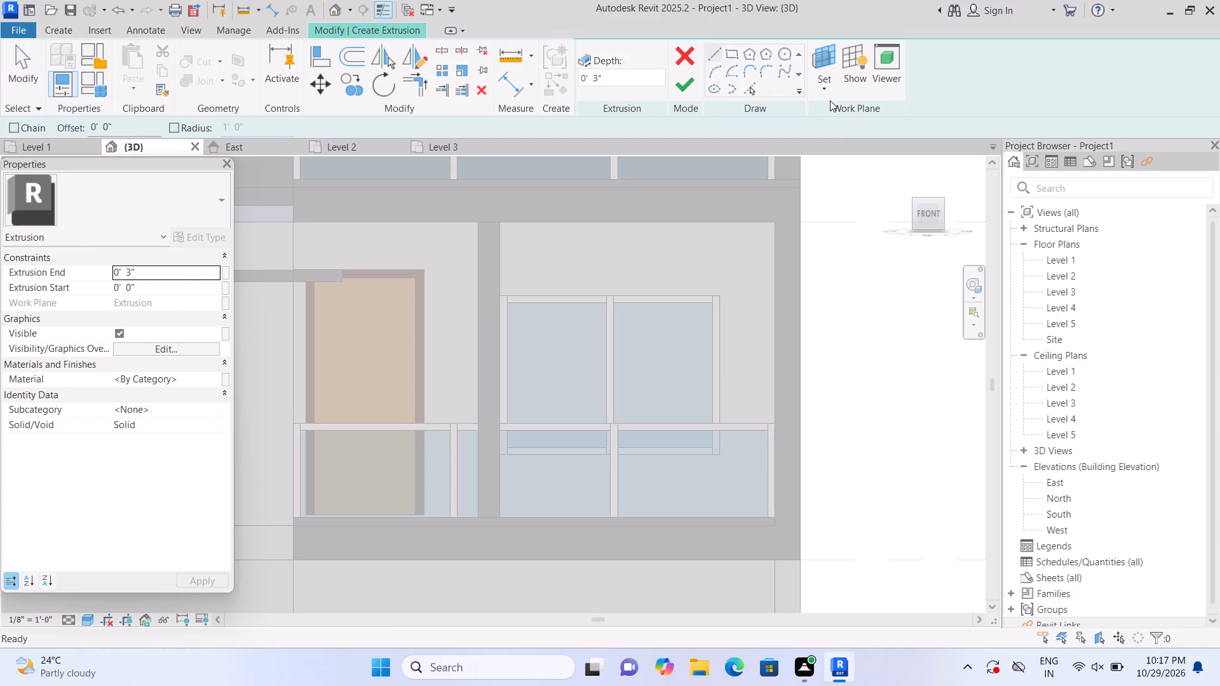
pyautogui.click(826, 93)
pyautogui.click(844, 139)
pyautogui.click(690, 224)
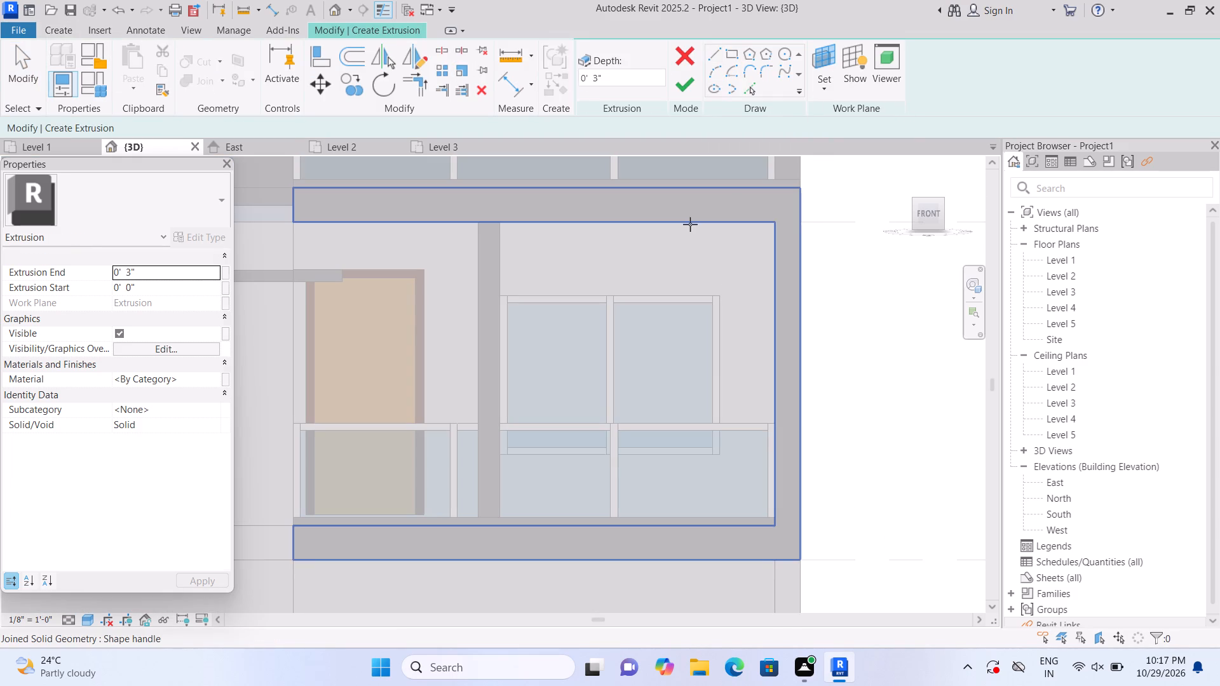
pyautogui.click(729, 55)
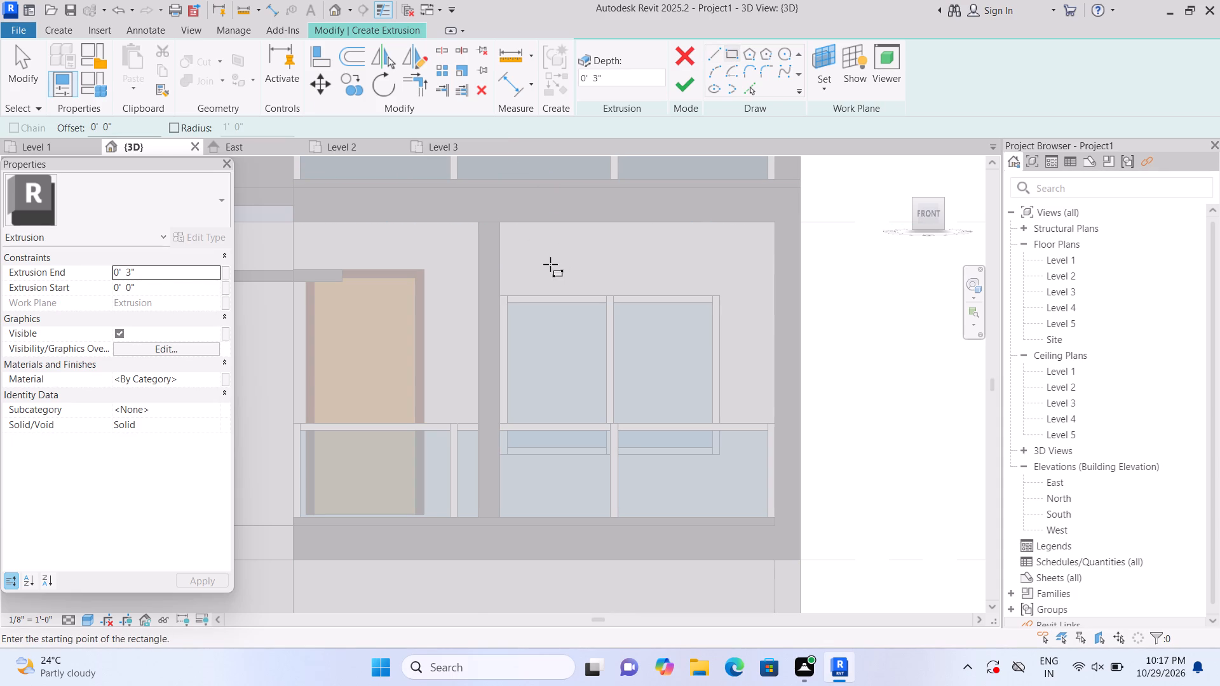
pyautogui.scroll(-5, 548, 264)
pyautogui.scroll(1, 529, 262)
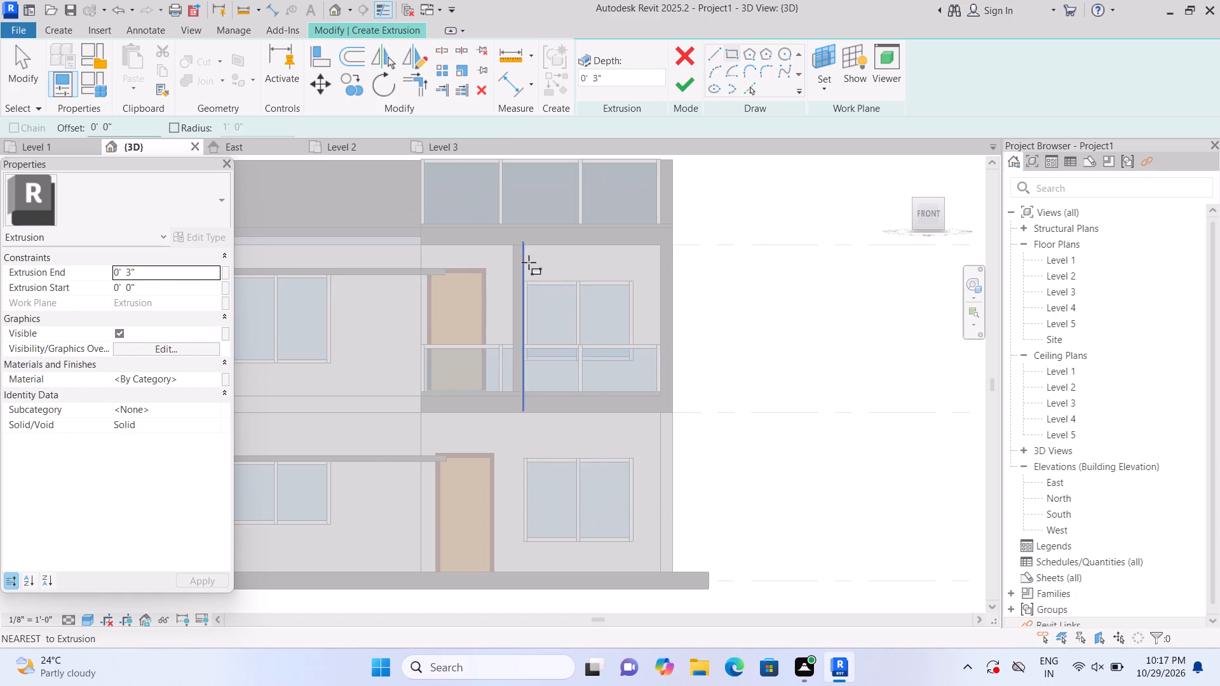
pyautogui.scroll(1, 529, 262)
pyautogui.click(524, 236)
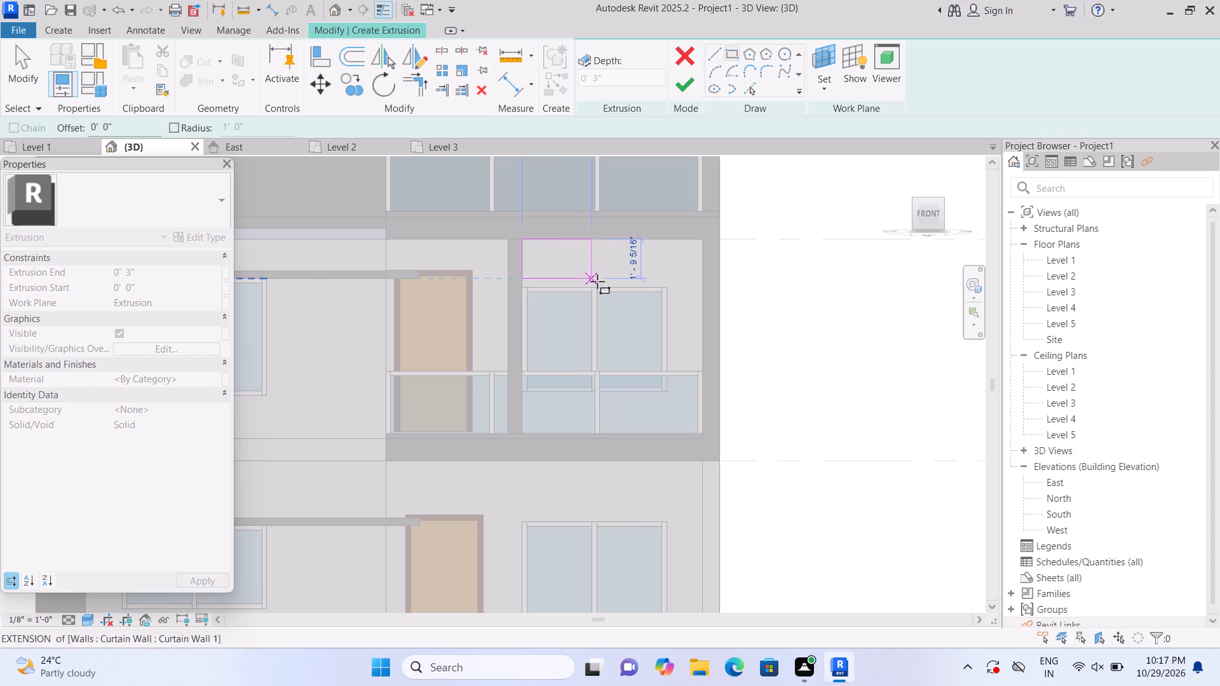
pyautogui.click(700, 288)
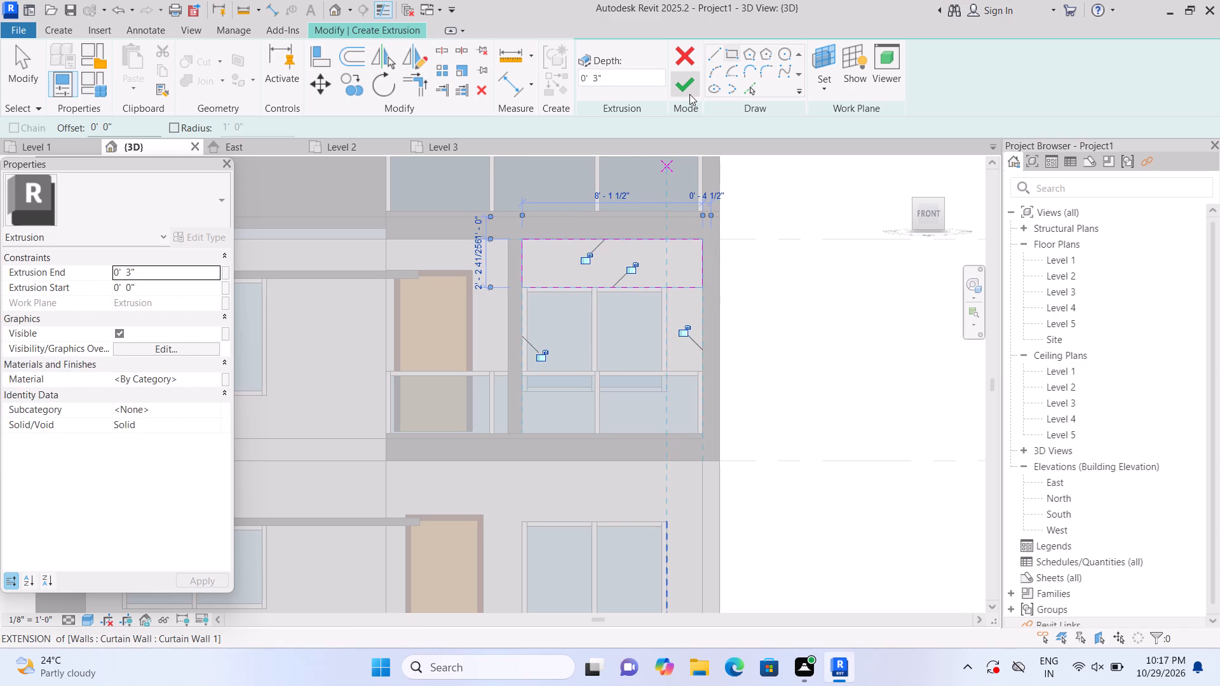
pyautogui.click(689, 94)
# Extrude a vertical panel 1'-7 1/2" wide, about 6'-7" high and 3" deep between the upper window and the balcony frame's outer side.
pyautogui.moveTo(912, 373); pyautogui.dragTo(871, 347, button='middle')
pyautogui.scroll(1, 869, 343)
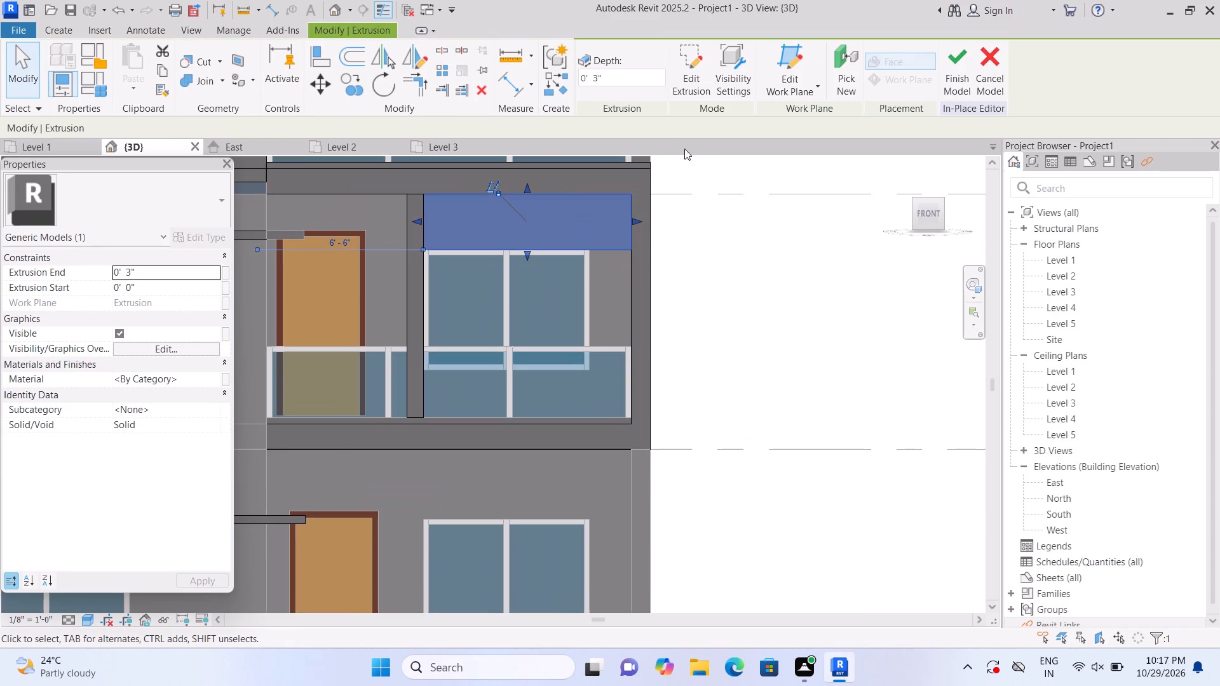
pyautogui.click(59, 26)
pyautogui.click(140, 71)
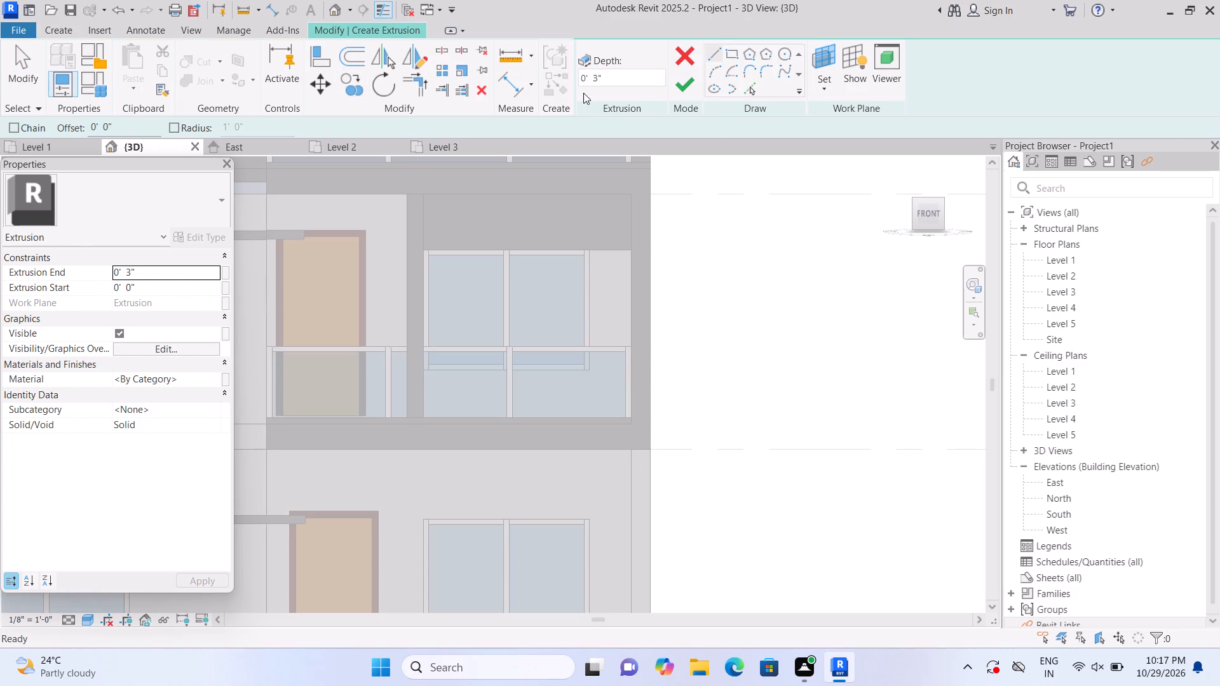
pyautogui.click(821, 91)
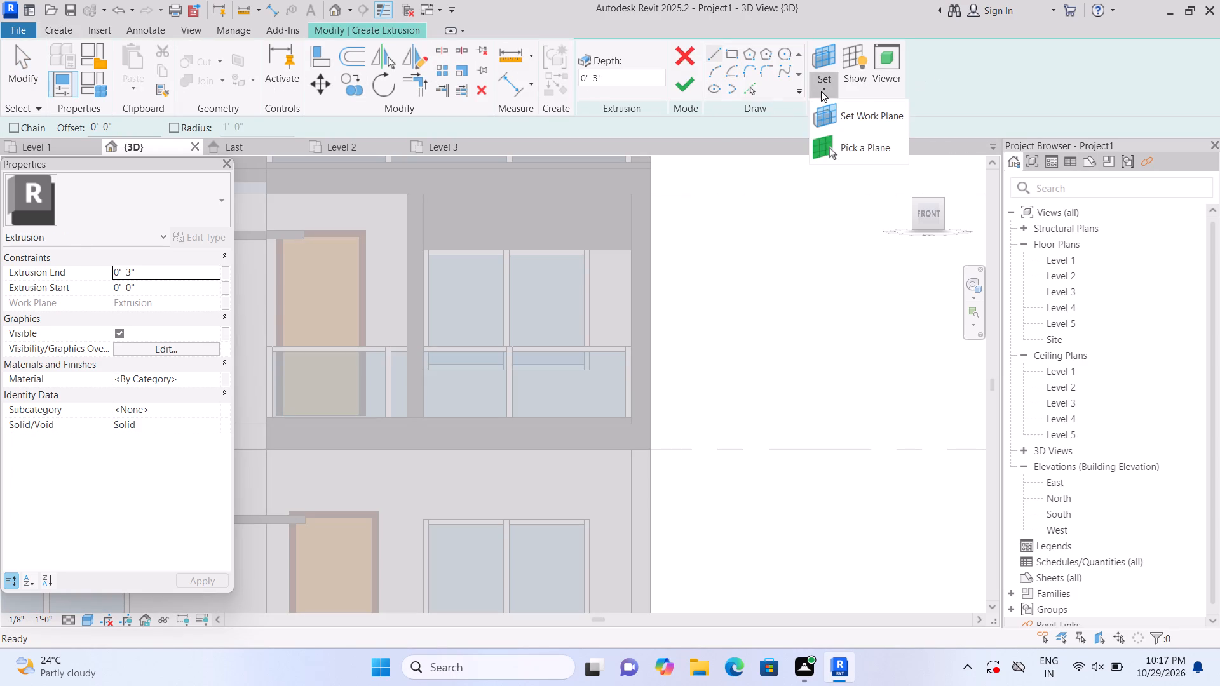
pyautogui.click(828, 149)
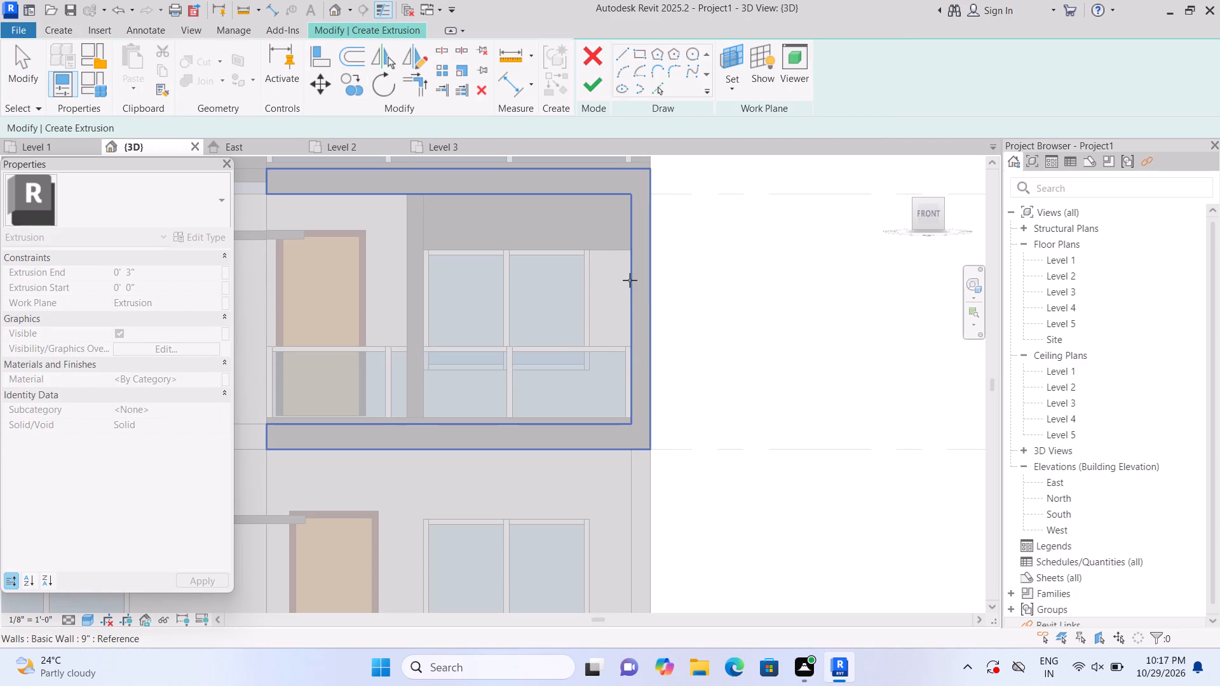
pyautogui.moveTo(714, 354); pyautogui.dragTo(859, 389, button='middle')
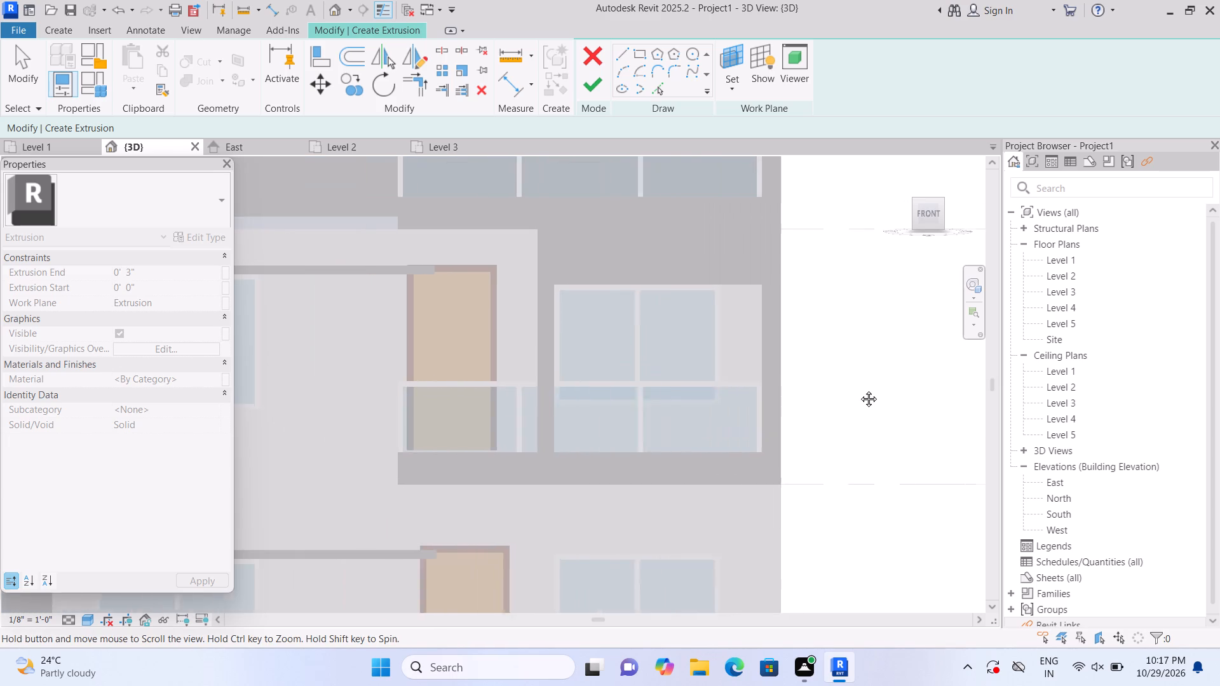
pyautogui.moveTo(859, 389); pyautogui.dragTo(1019, 388, button='middle')
pyautogui.moveTo(821, 411); pyautogui.dragTo(678, 407, button='middle')
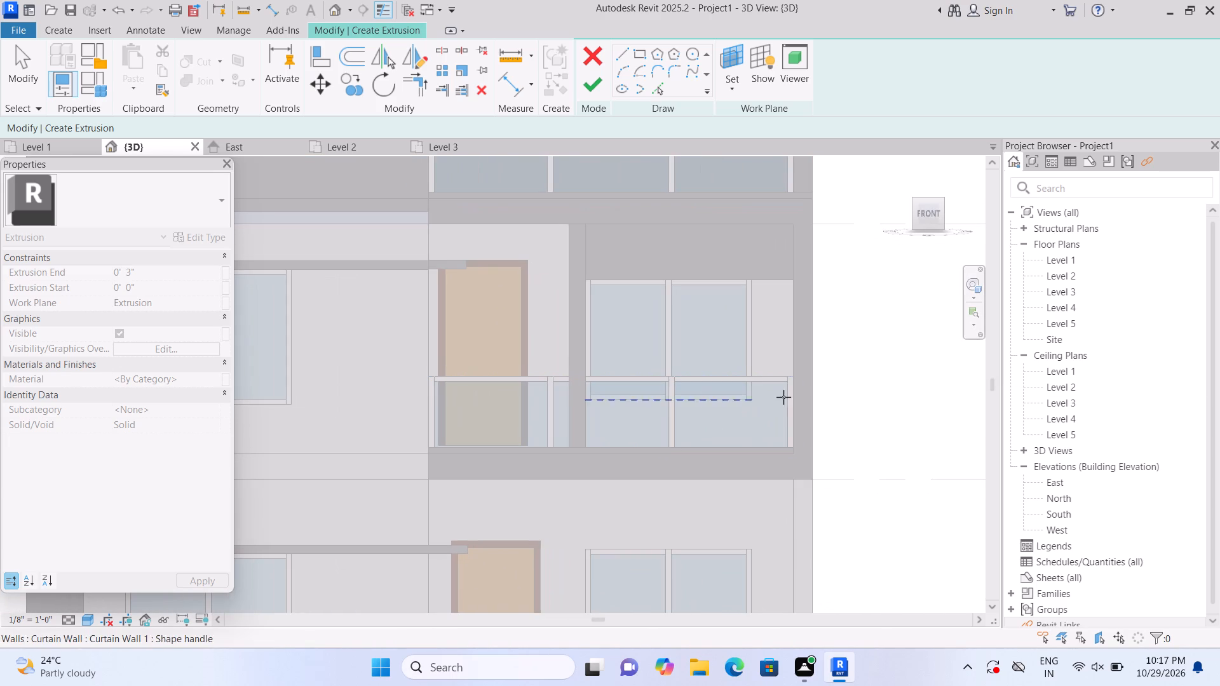
pyautogui.moveTo(813, 397); pyautogui.dragTo(731, 390, button='middle')
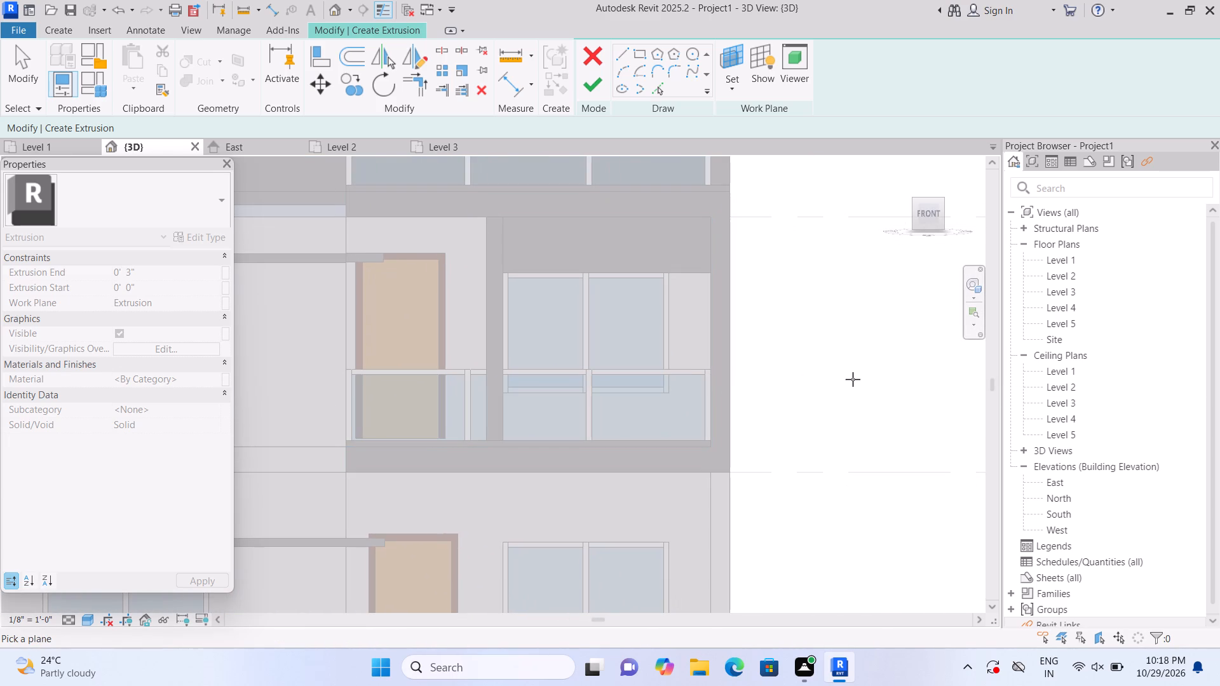
pyautogui.click(709, 359)
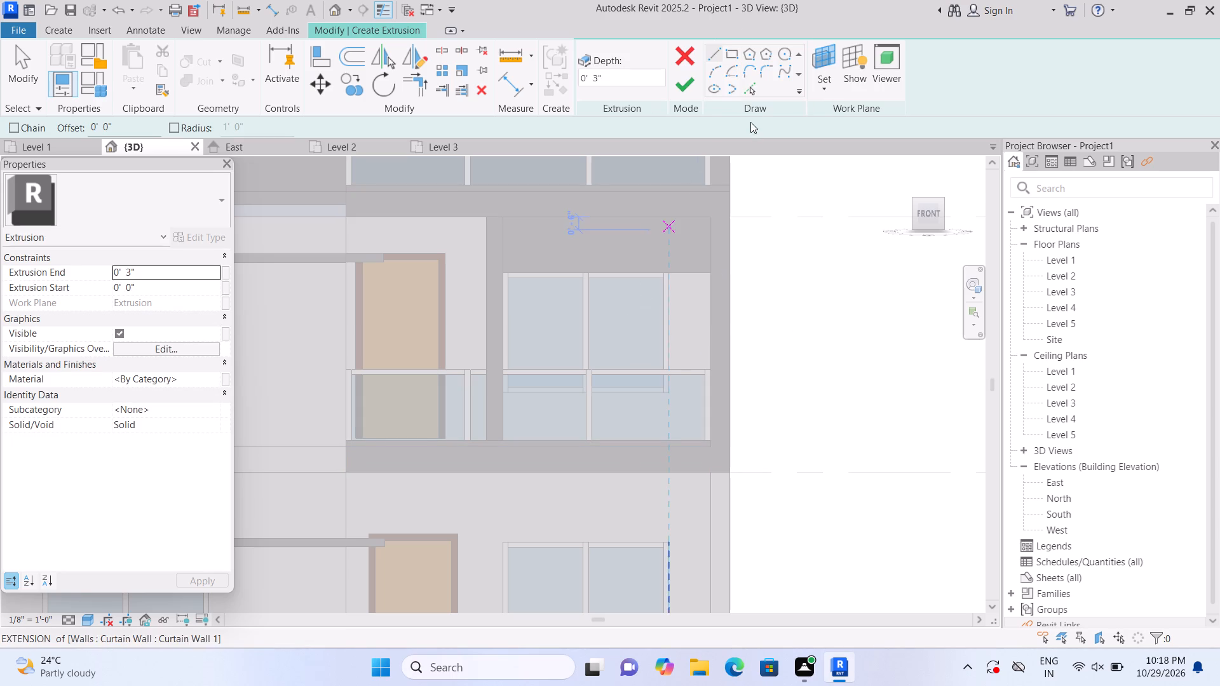
pyautogui.click(724, 58)
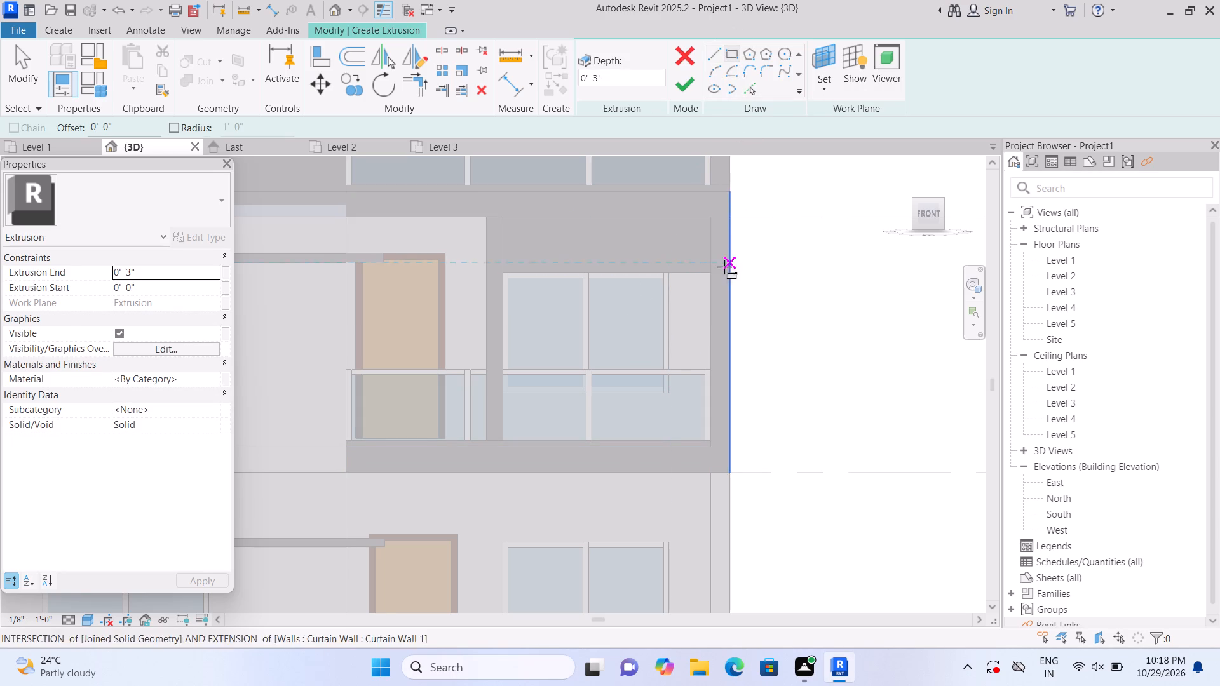
pyautogui.click(670, 274)
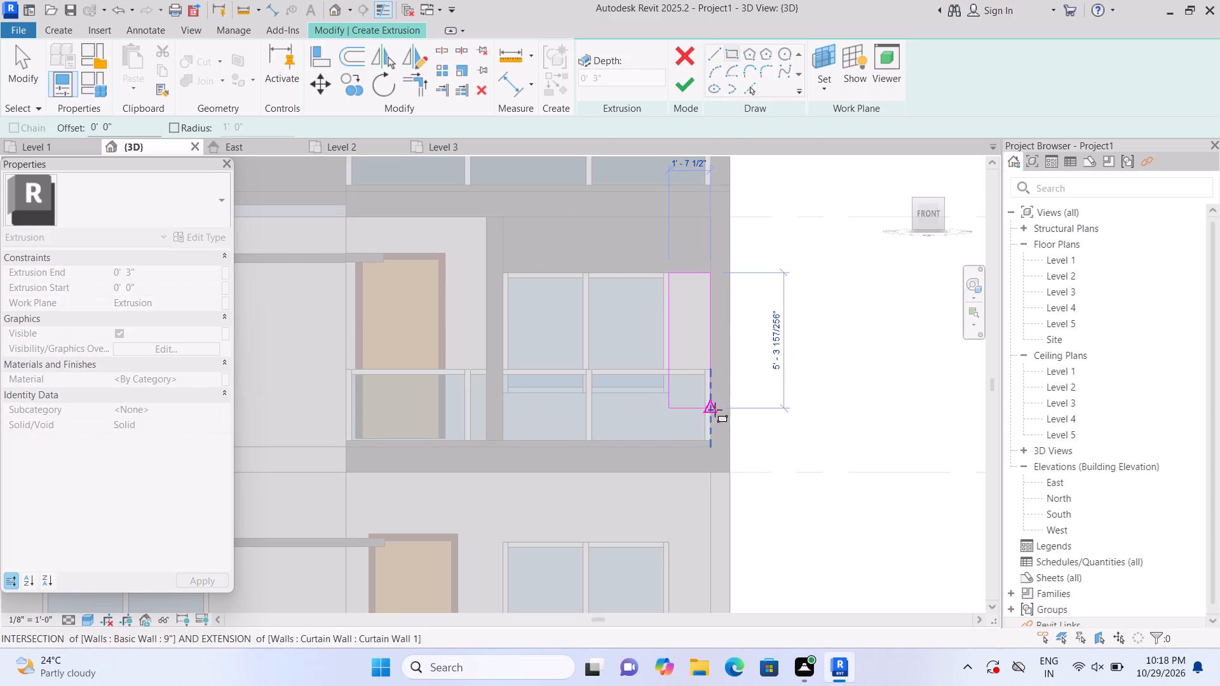
pyautogui.click(715, 442)
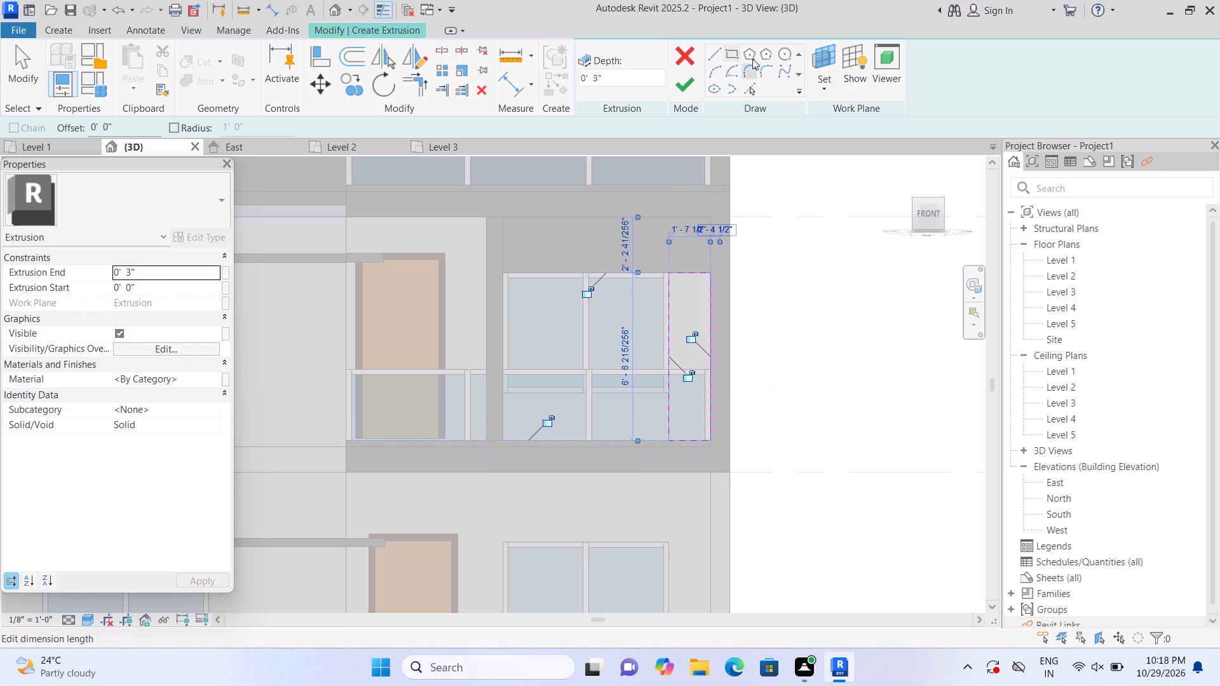
pyautogui.click(688, 79)
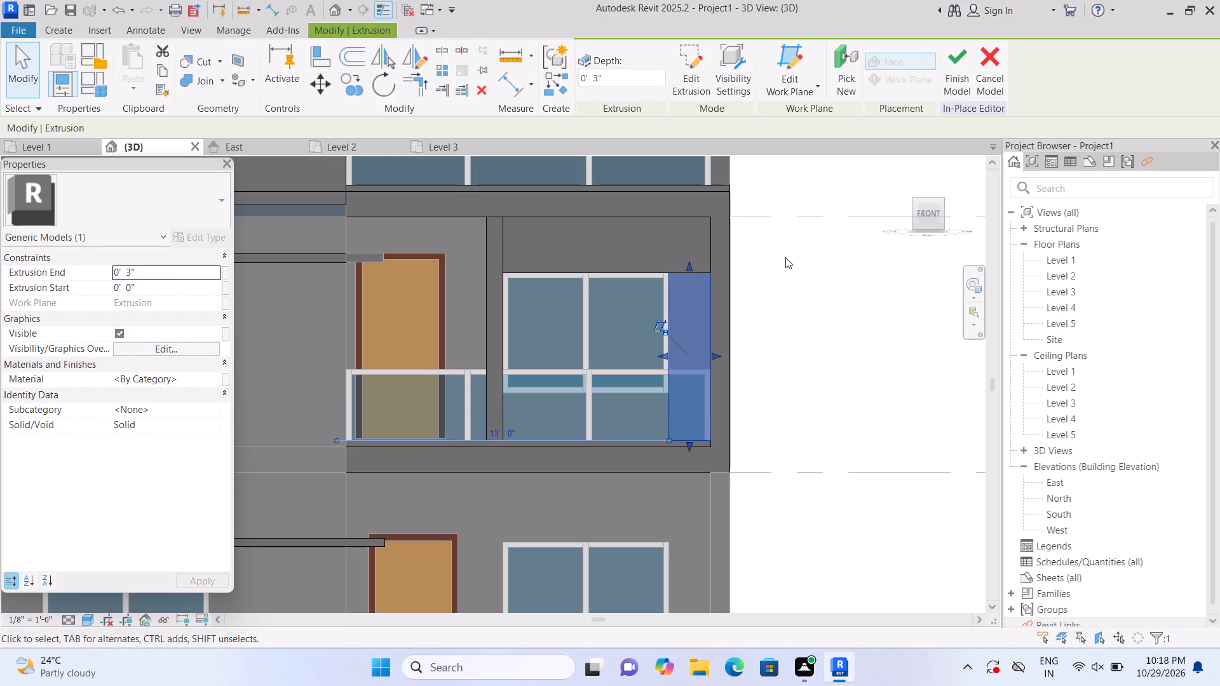
# Delete the three extrusions framing the upper balcony window: the outer vertical panel, the panel above and the narrow strip.
pyautogui.click(785, 257)
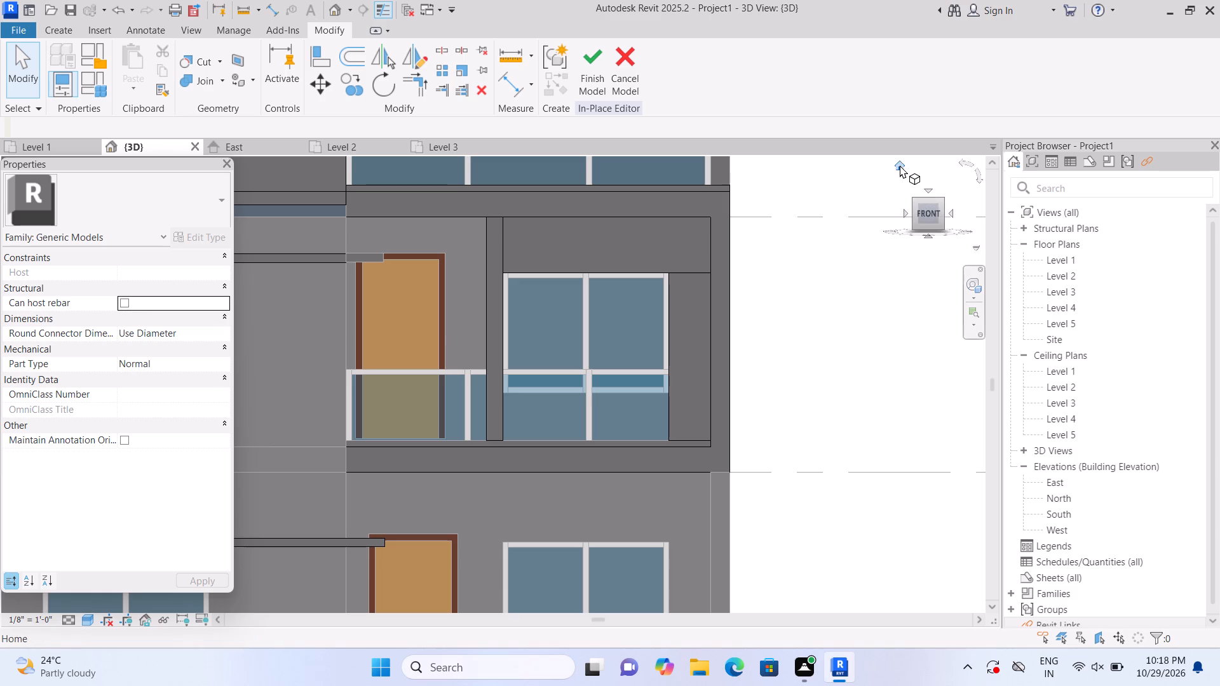
pyautogui.click(900, 165)
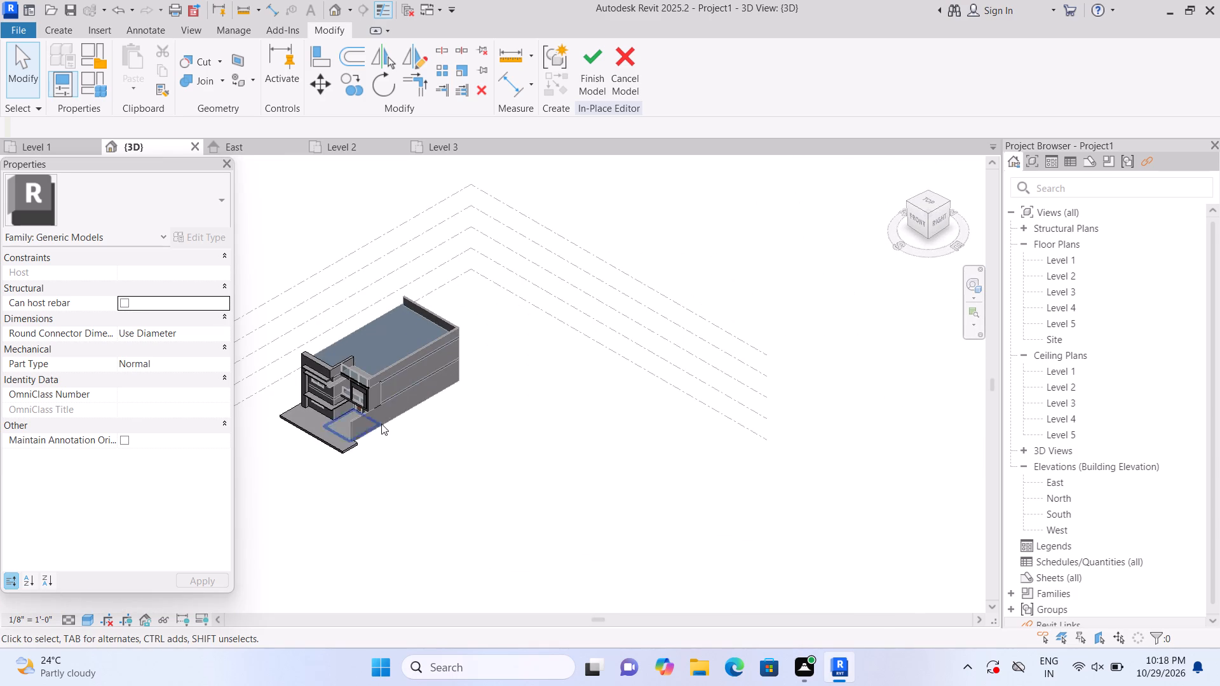
pyautogui.scroll(15, 381, 424)
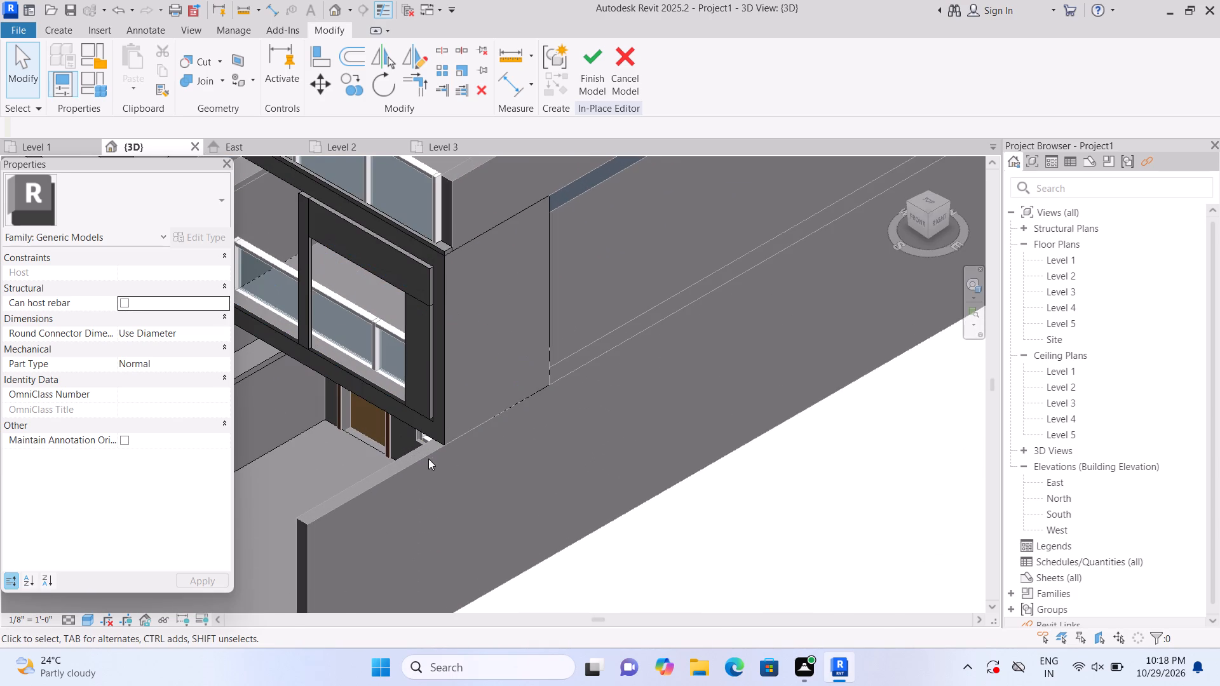
pyautogui.click(413, 368)
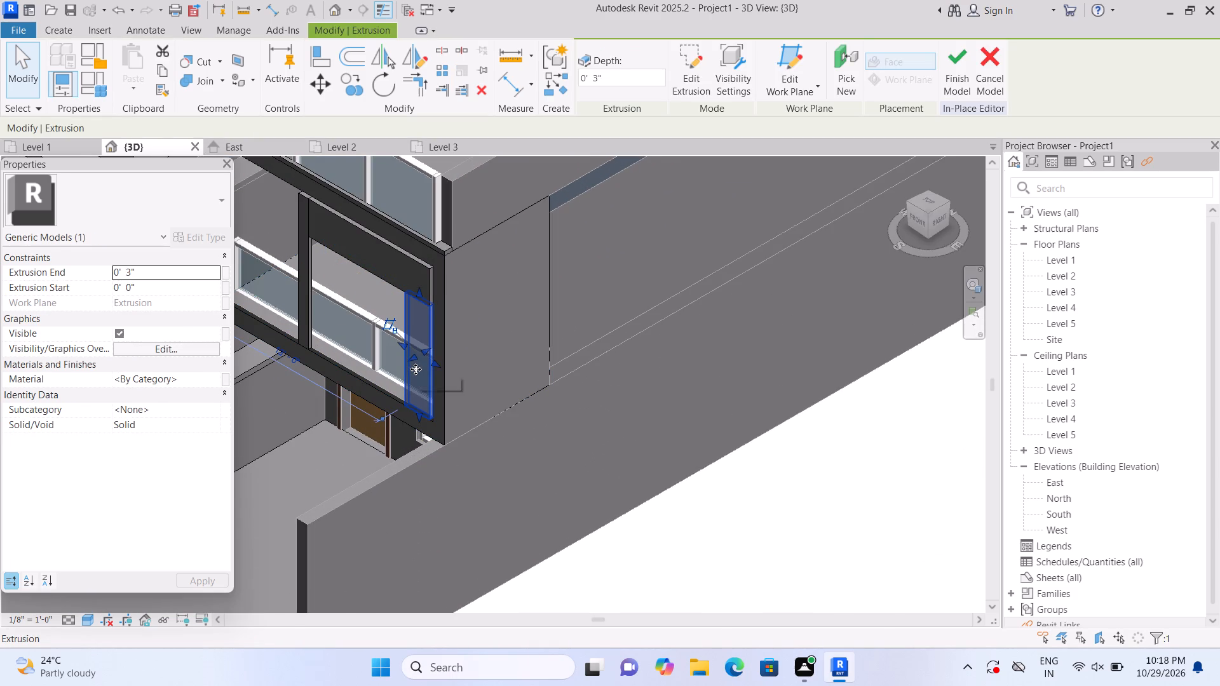
pyautogui.press('BackSpace')
pyautogui.click(412, 267)
pyautogui.press('BackSpace')
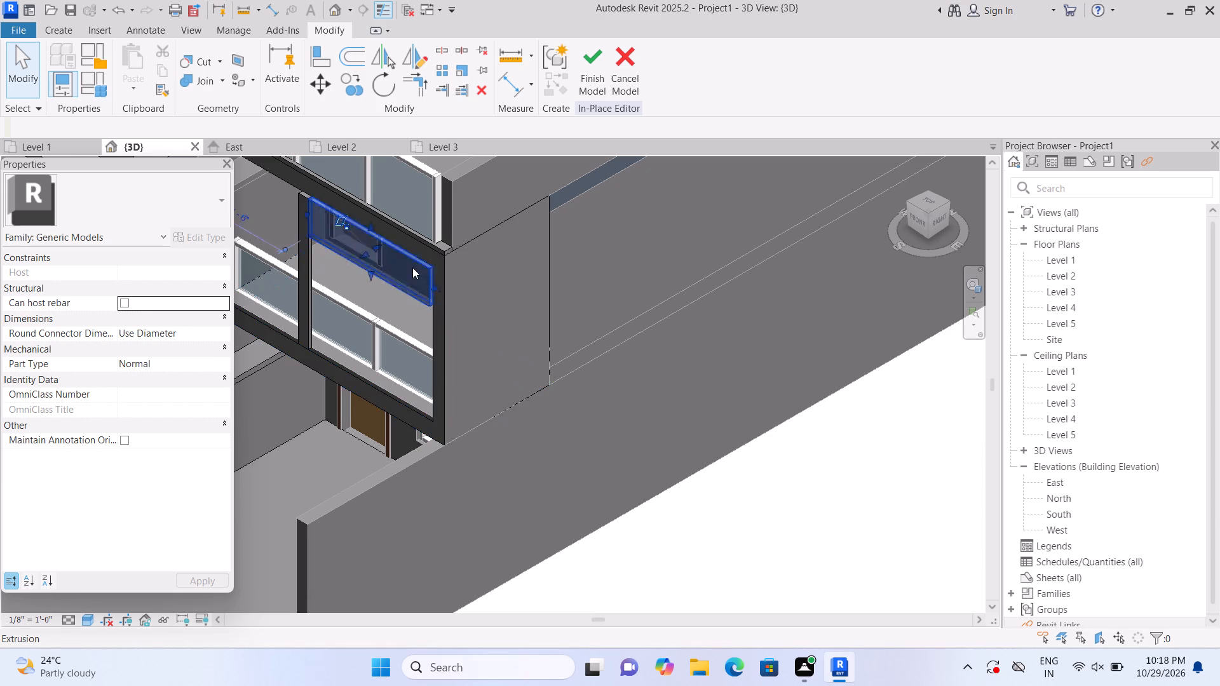
pyautogui.click(310, 255)
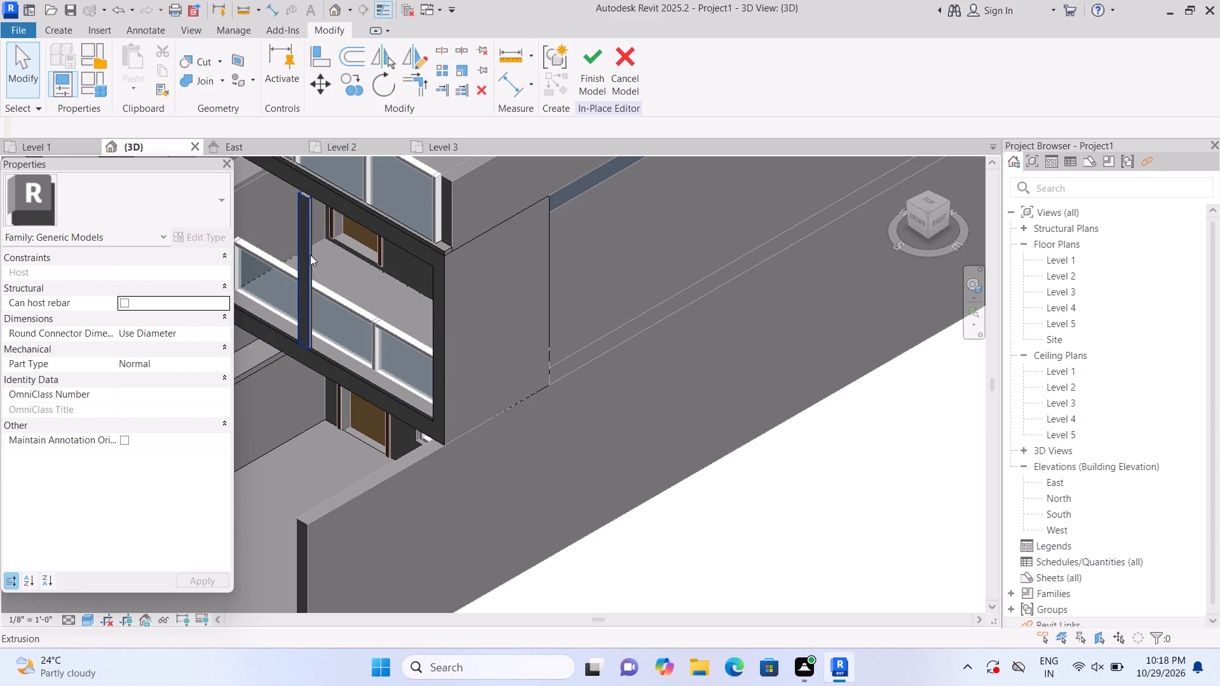
pyautogui.press('BackSpace')
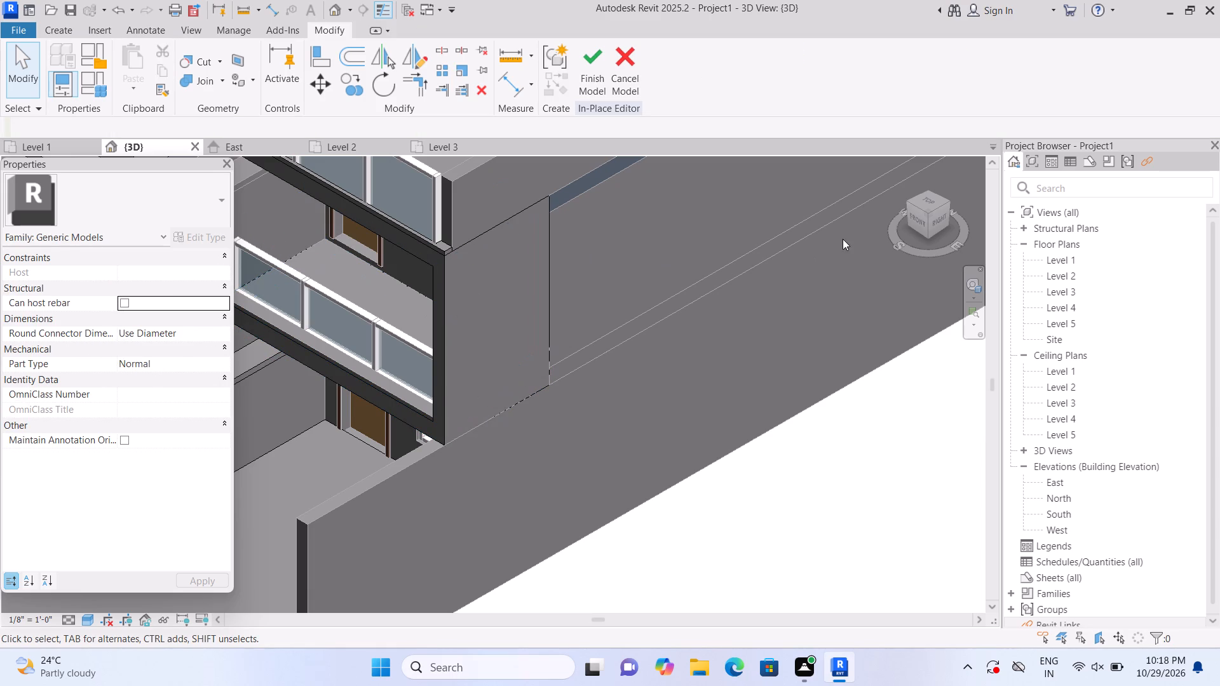
# Extrude a vertical strip about 9" wide, 9'-0" tall and 3" deep beside the upper balcony window, using the wall face behind the balcony as work plane.
pyautogui.click(912, 217)
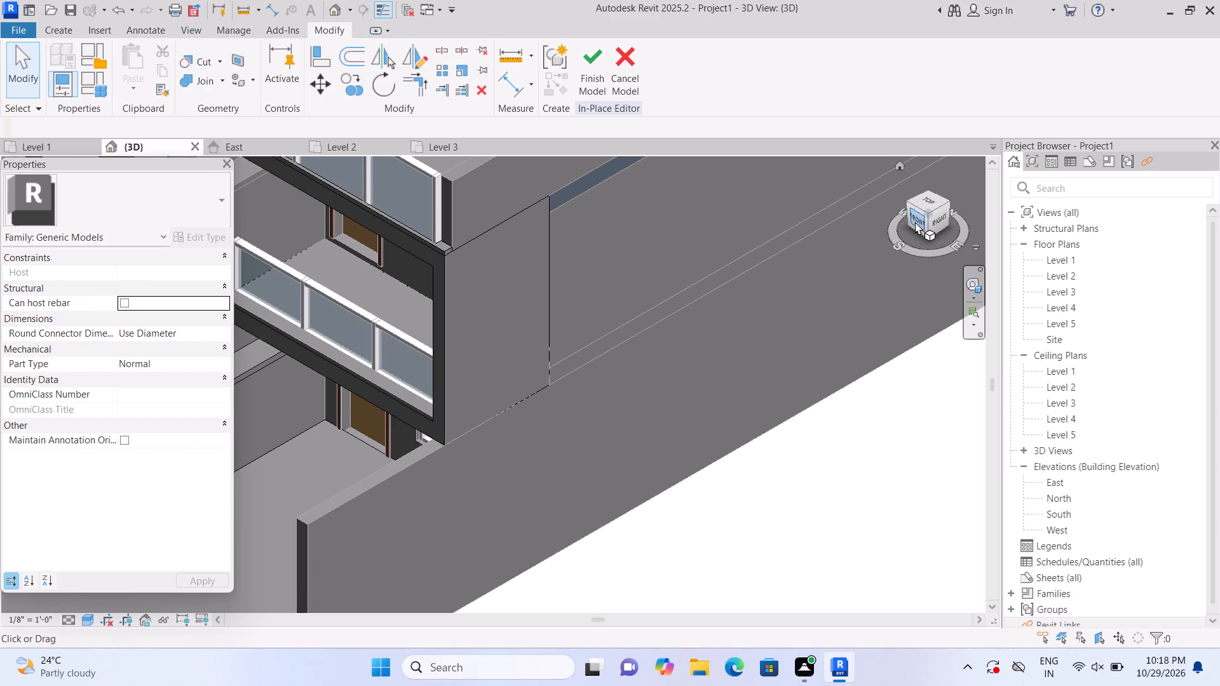
pyautogui.click(915, 222)
pyautogui.scroll(2, 489, 396)
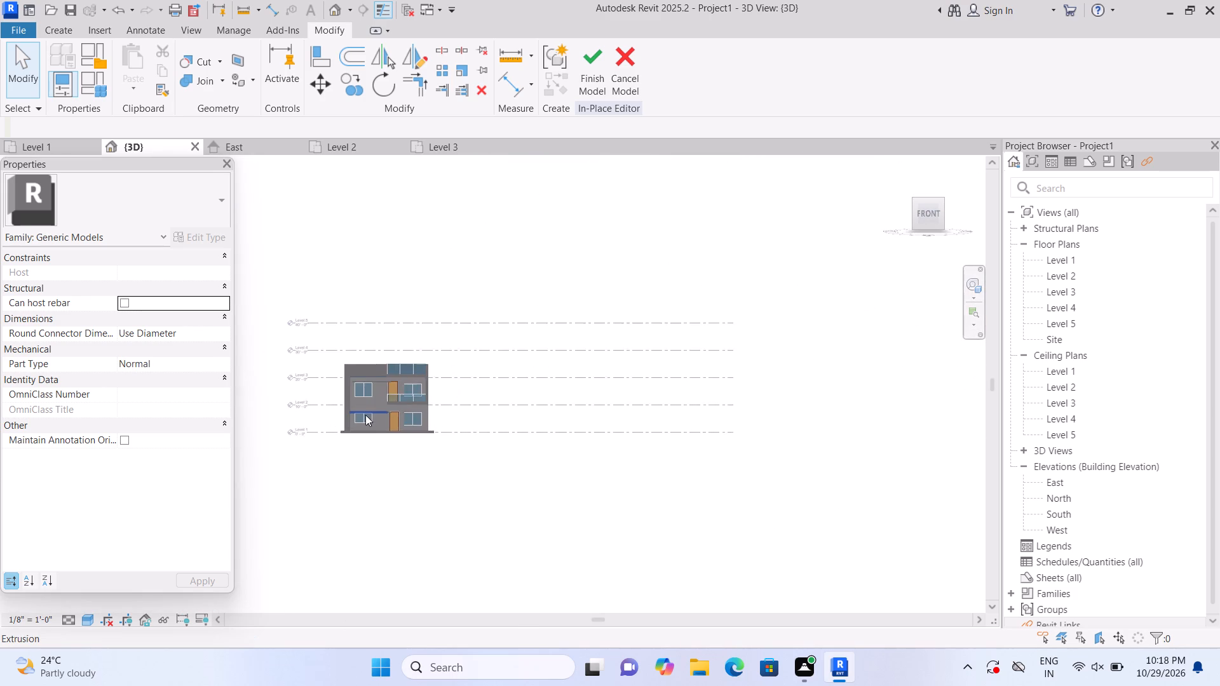
pyautogui.scroll(7, 365, 414)
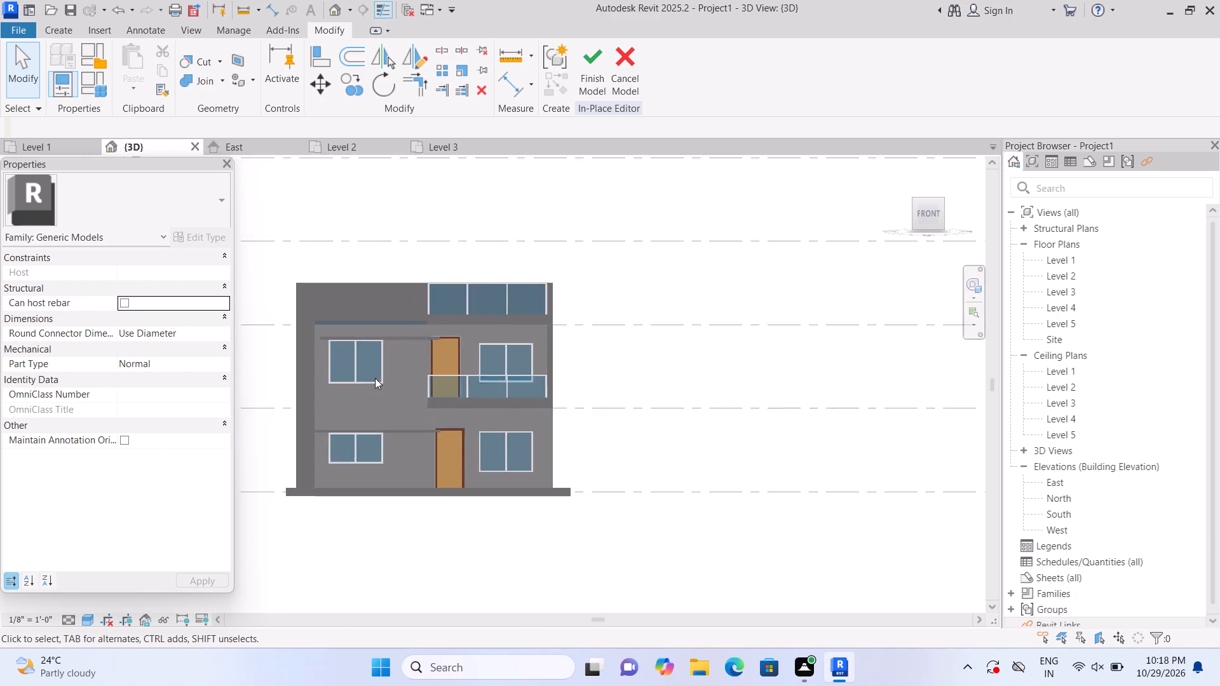
pyautogui.scroll(7, 375, 378)
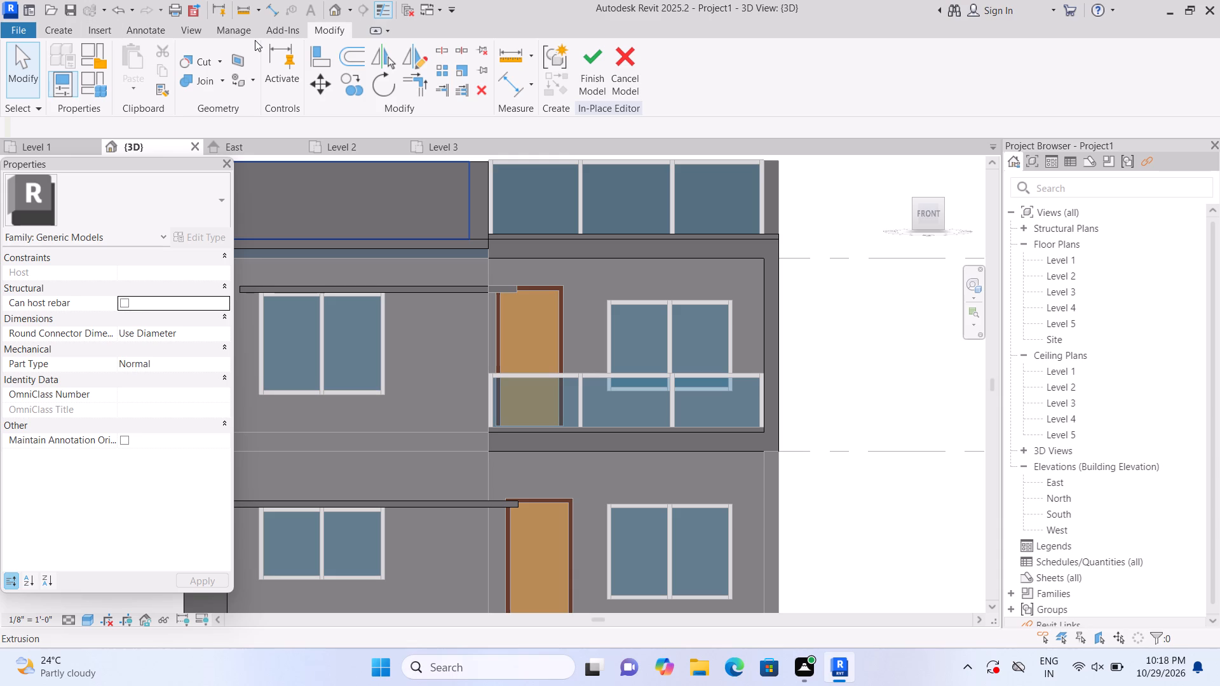
pyautogui.click(68, 27)
pyautogui.click(152, 77)
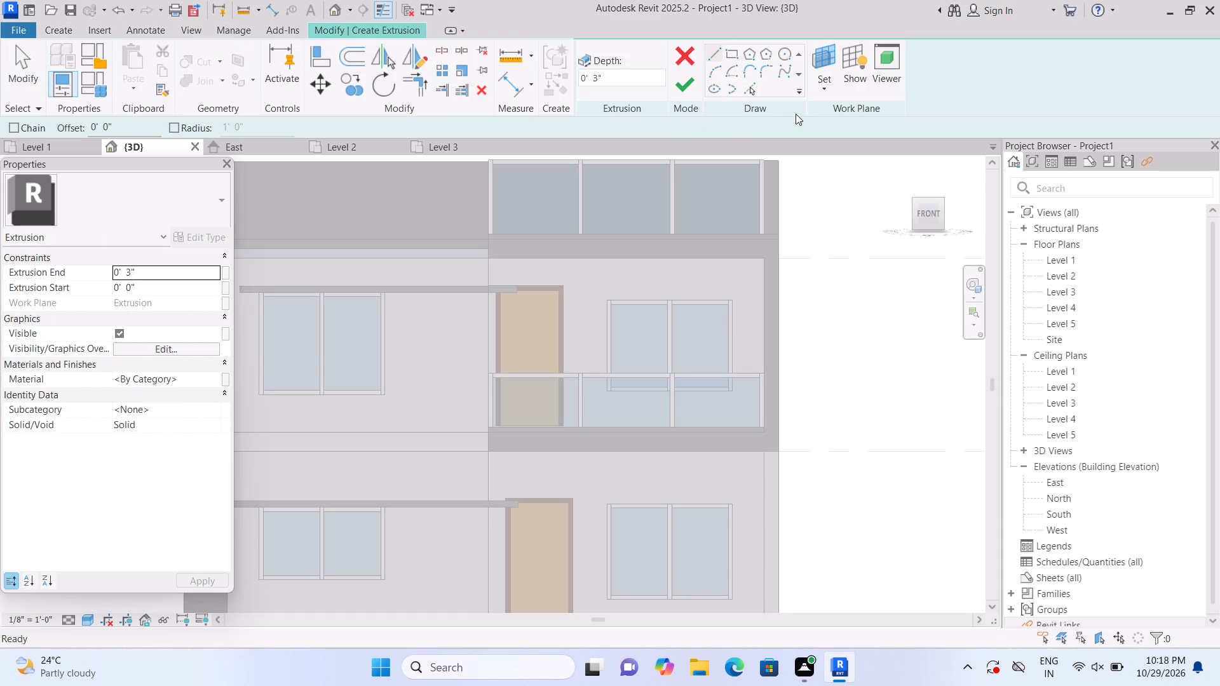
pyautogui.click(824, 93)
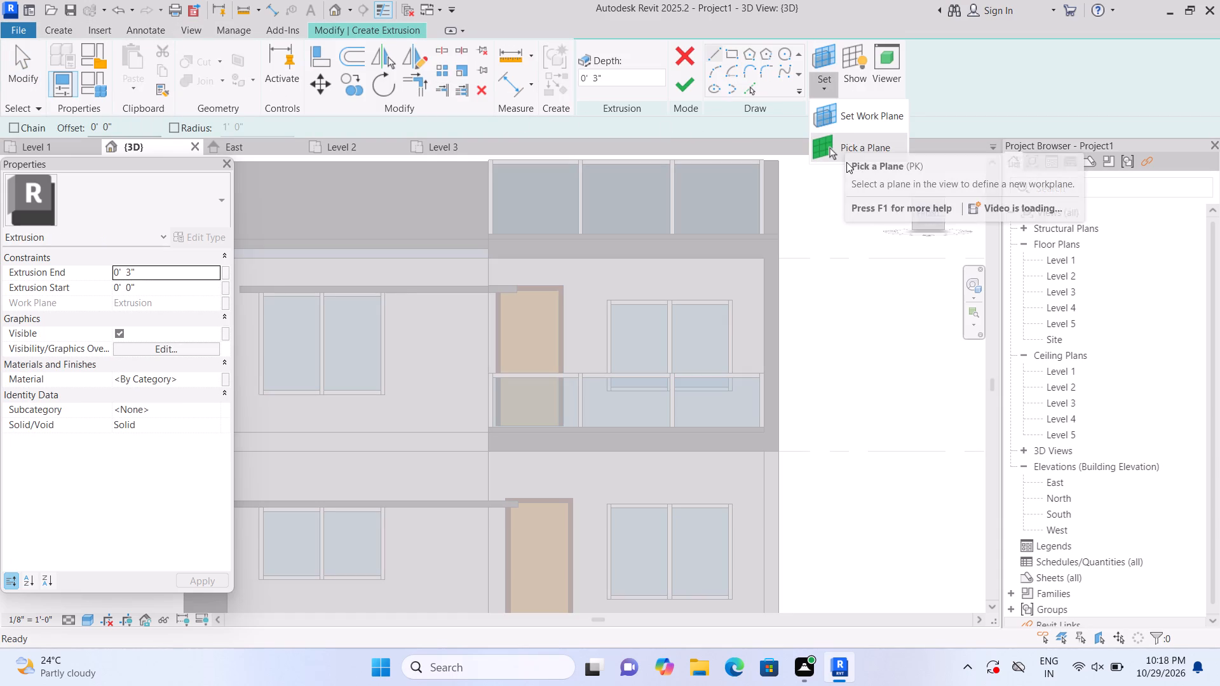
pyautogui.click(848, 152)
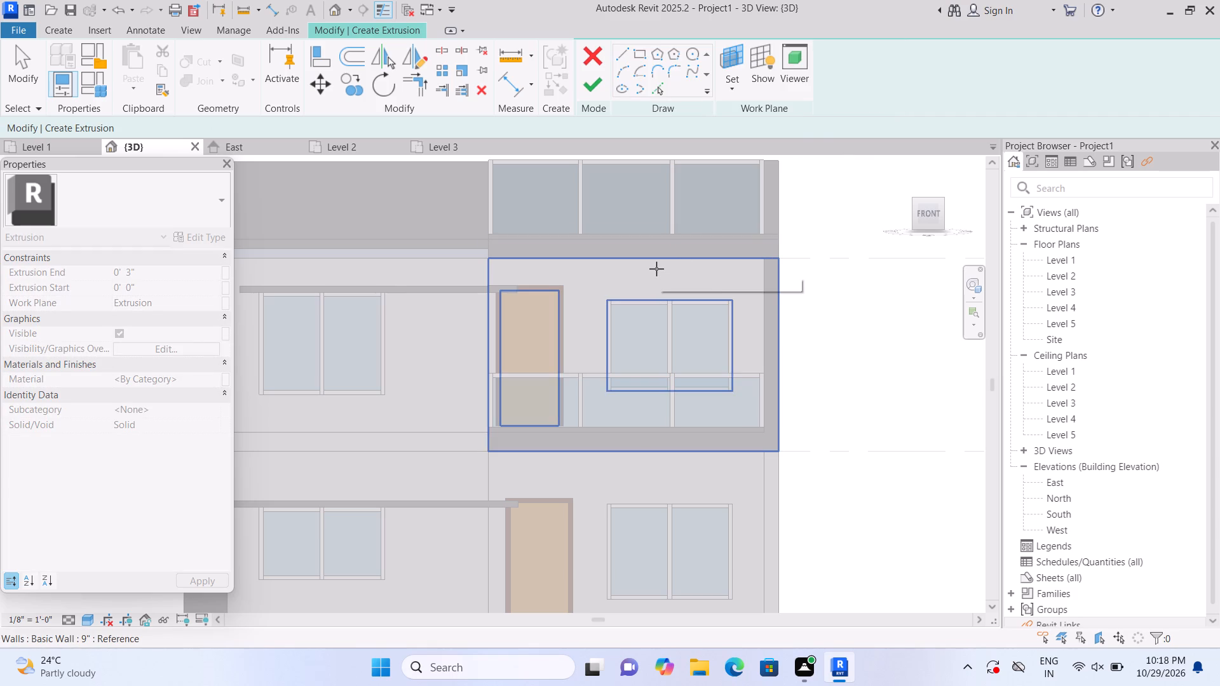
pyautogui.click(656, 269)
pyautogui.click(729, 43)
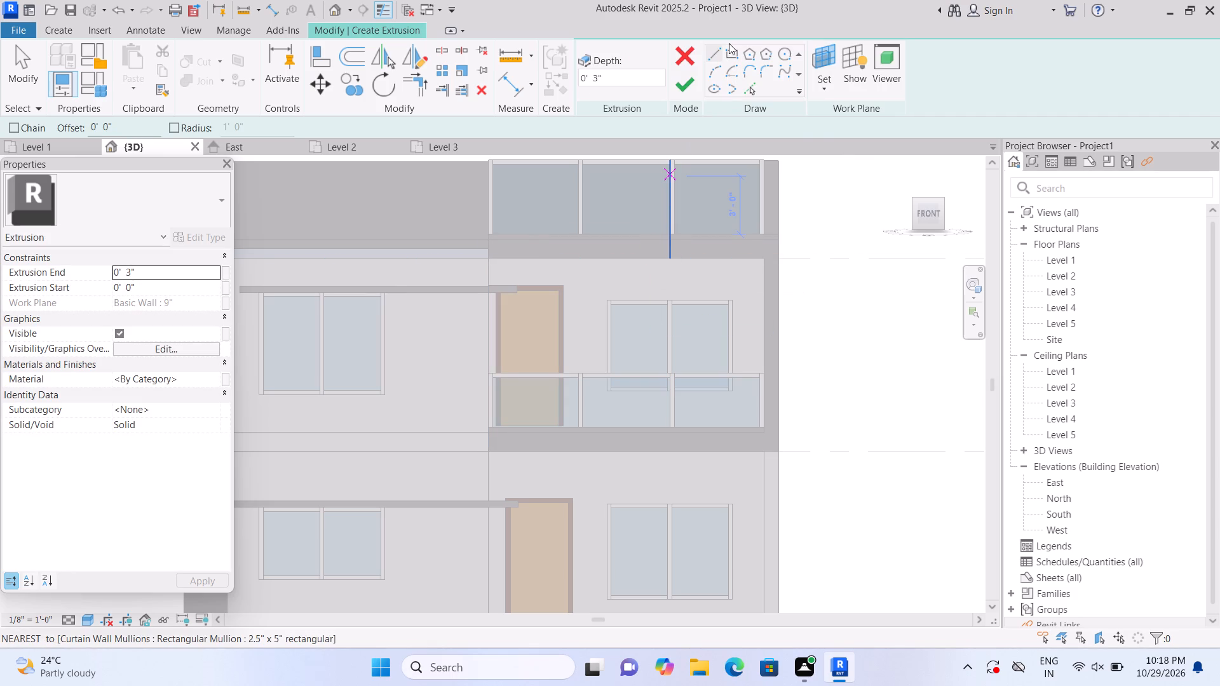
pyautogui.click(731, 48)
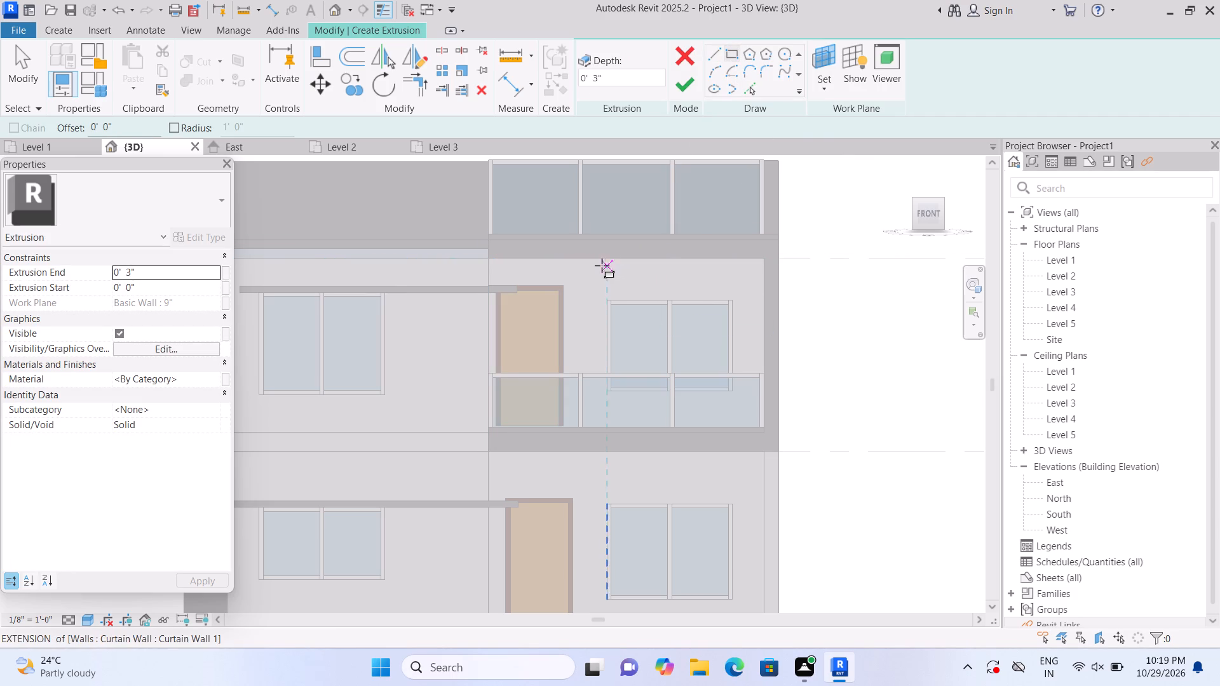
pyautogui.click(592, 260)
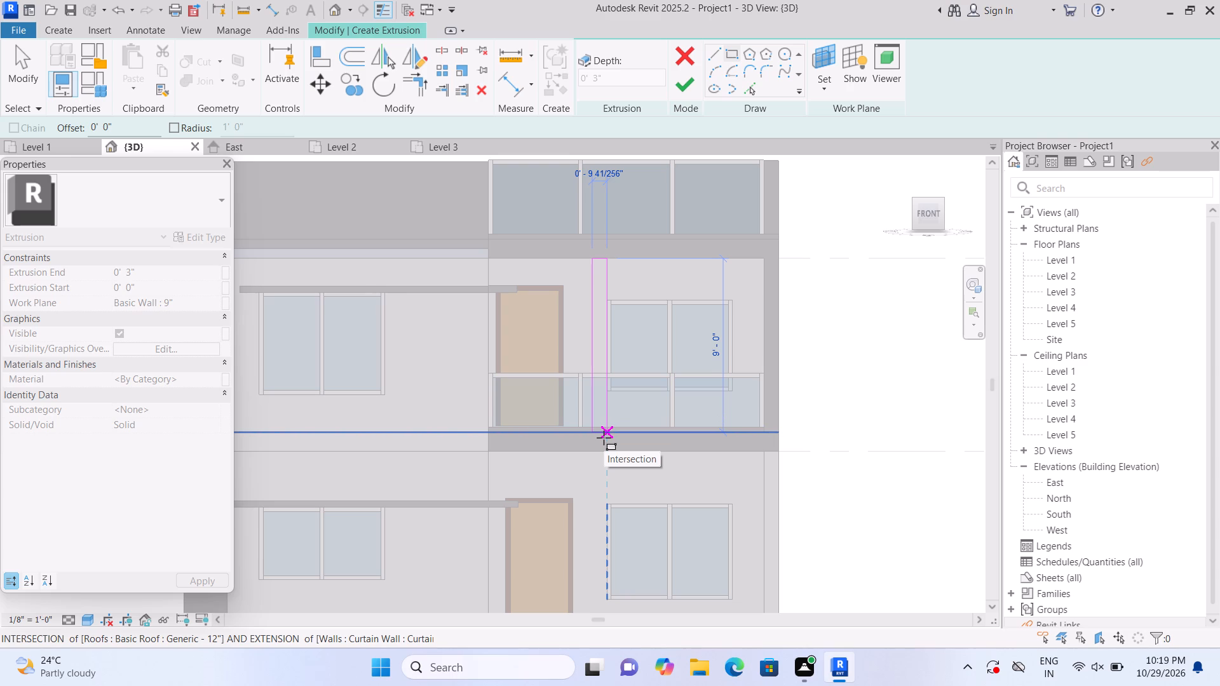
pyautogui.click(604, 438)
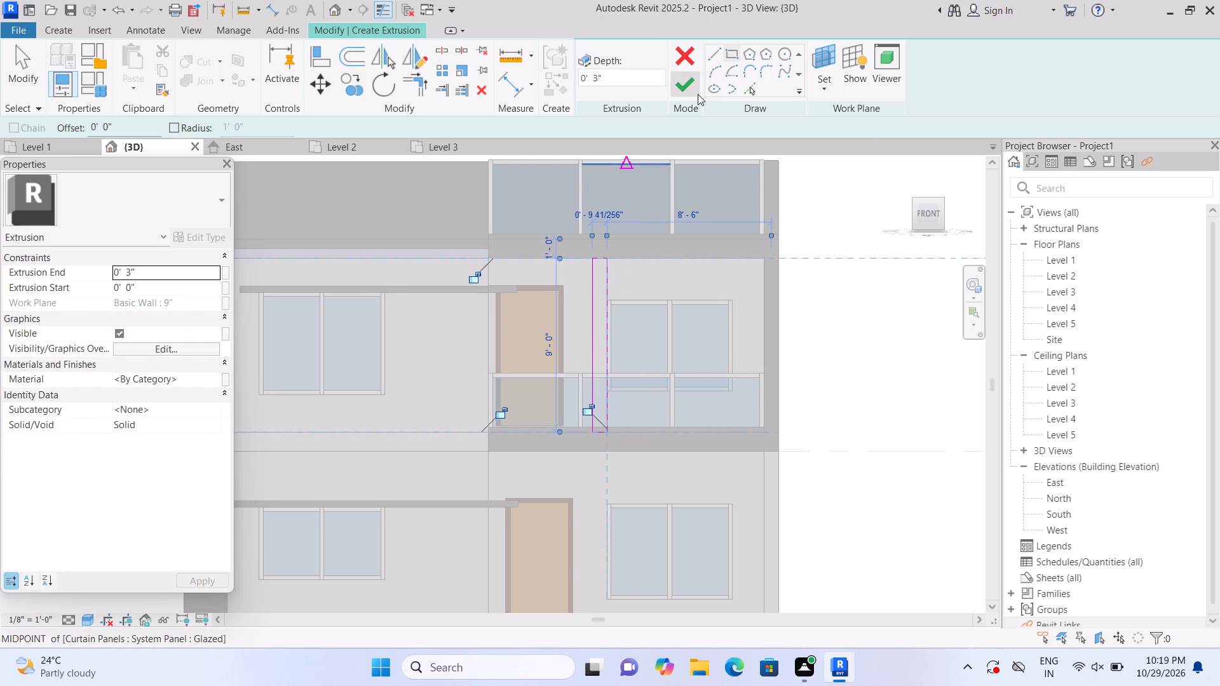
pyautogui.click(698, 94)
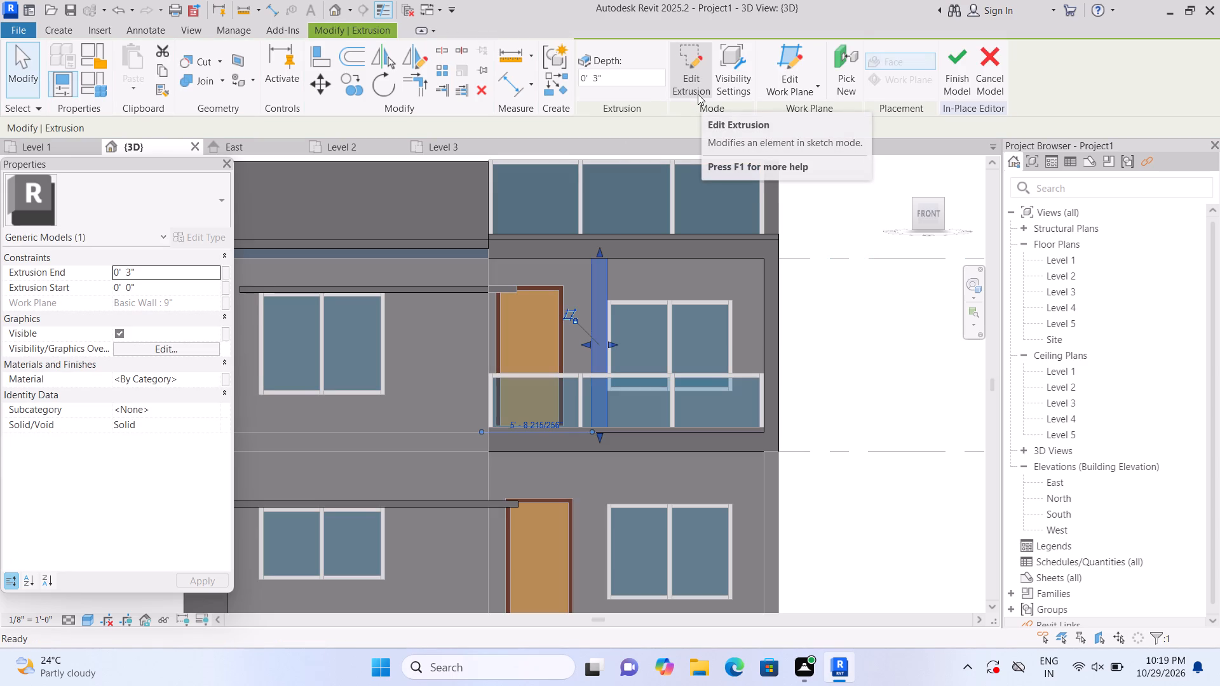
pyautogui.click(862, 367)
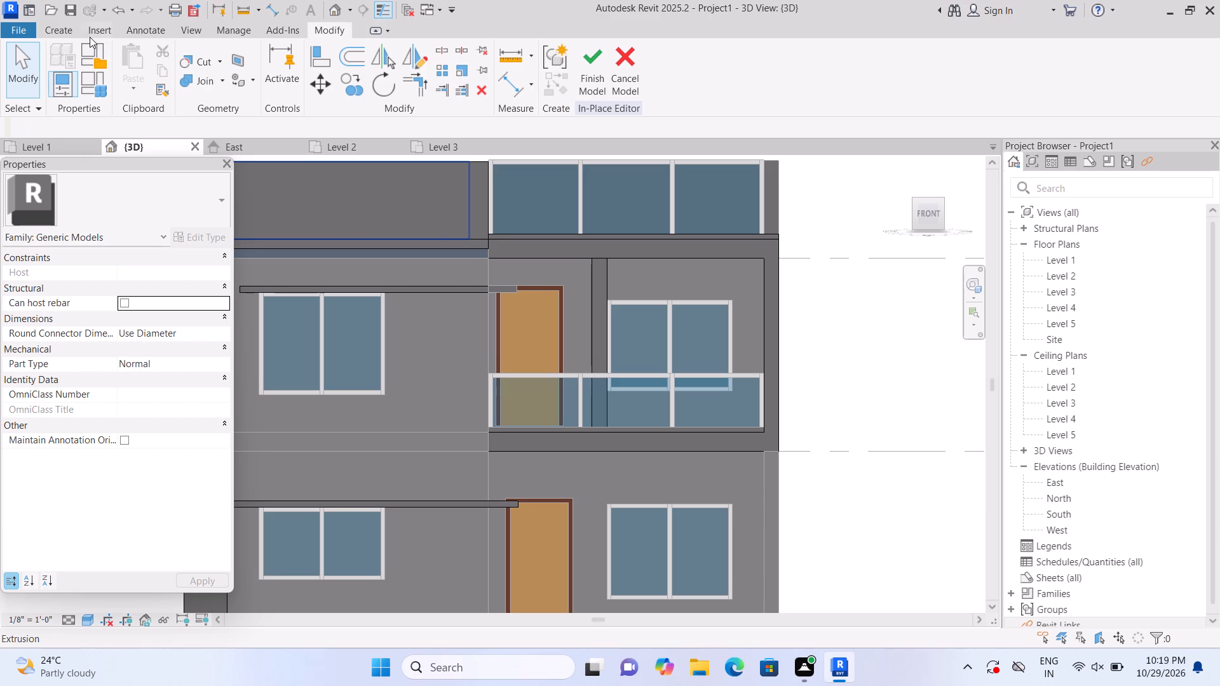
# Extrude a panel 8'-1 1/2" wide, about 2'-2" high and 3" deep above the upper balcony window, on the wall's face.
pyautogui.click(67, 34)
pyautogui.click(142, 88)
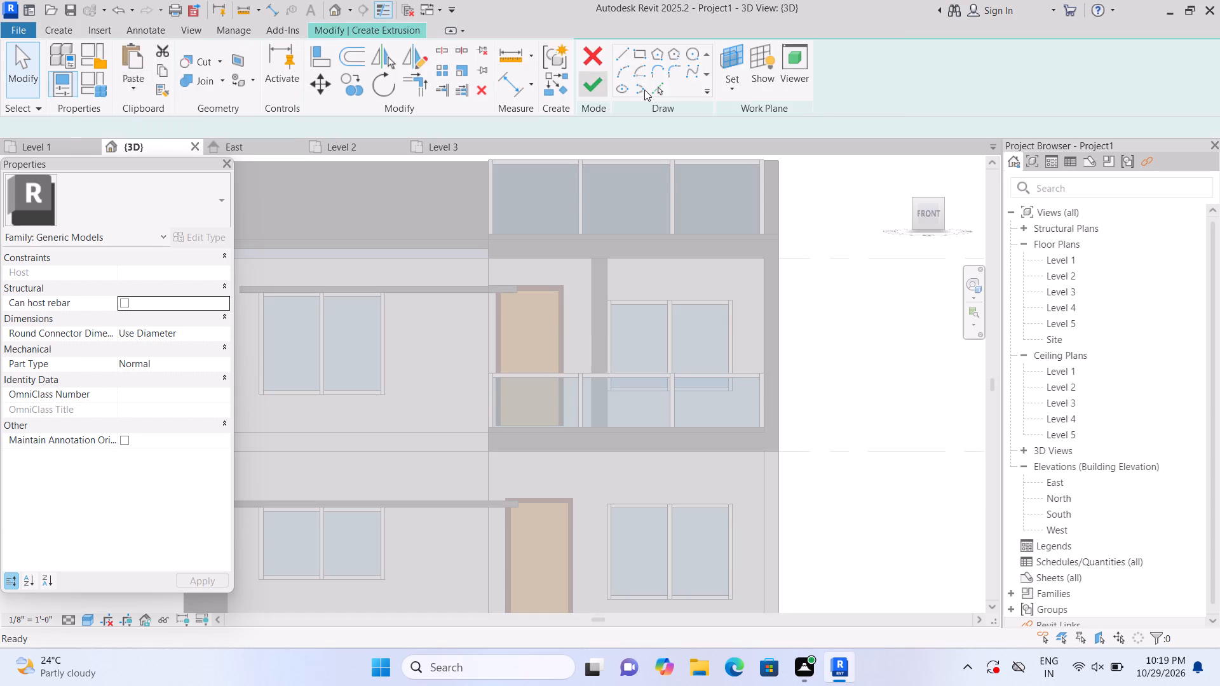
pyautogui.click(834, 88)
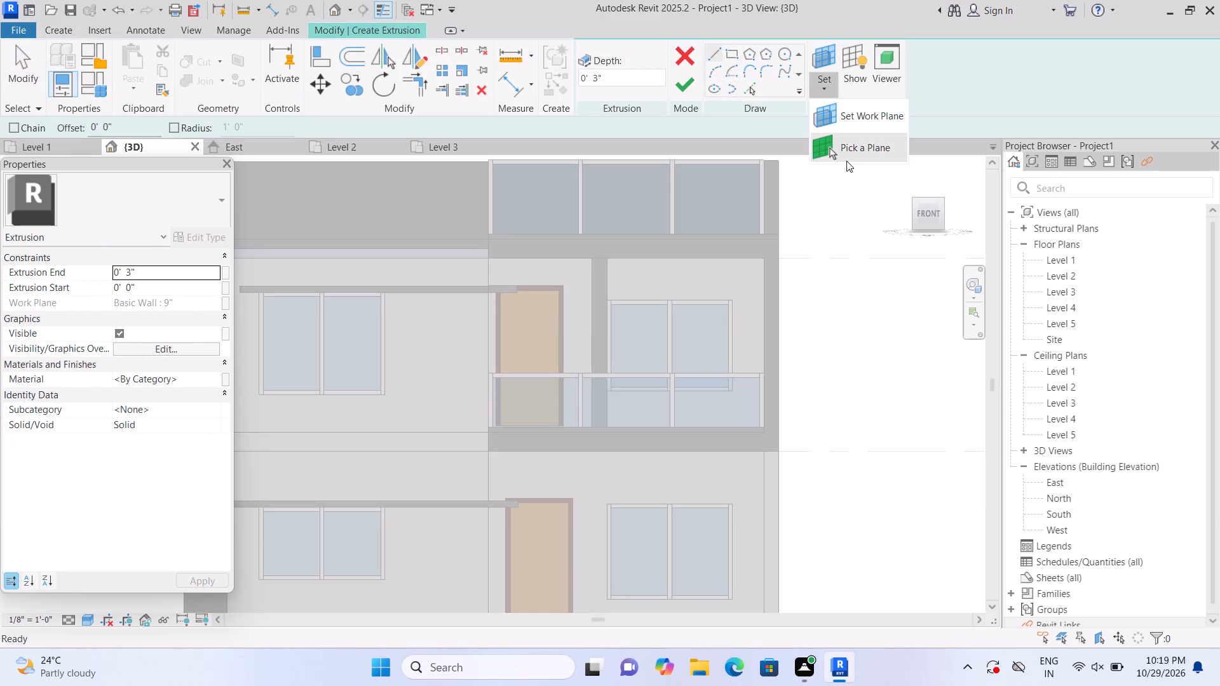
pyautogui.click(846, 145)
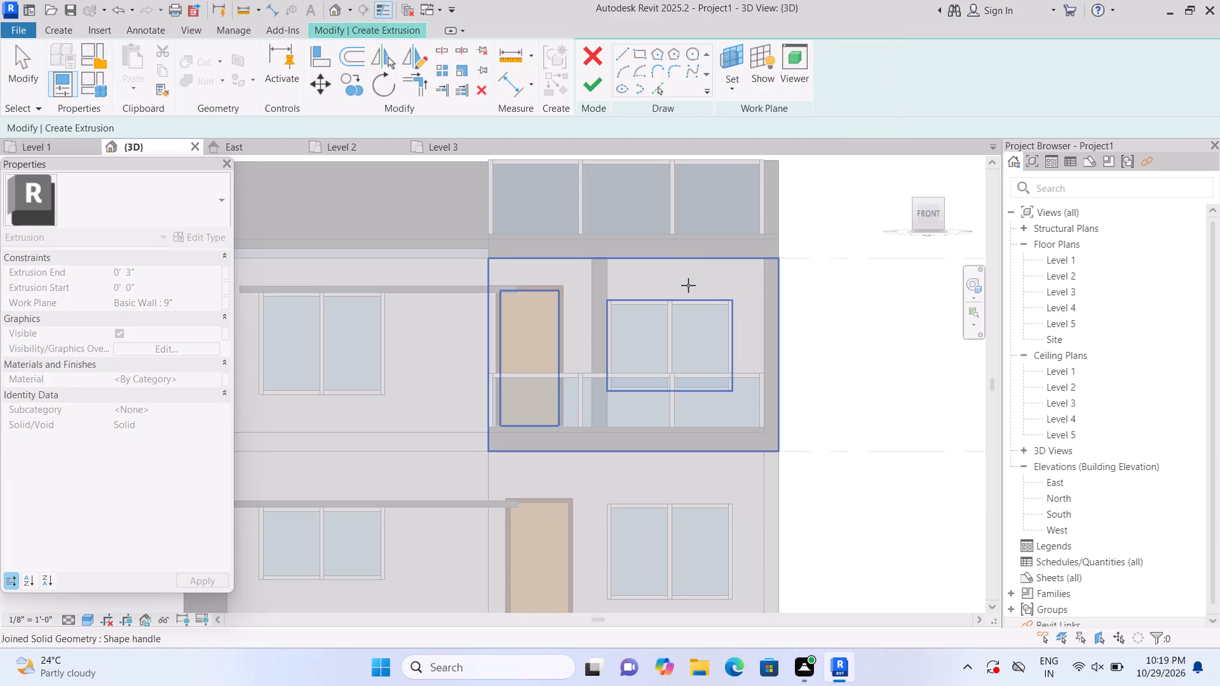
pyautogui.click(688, 285)
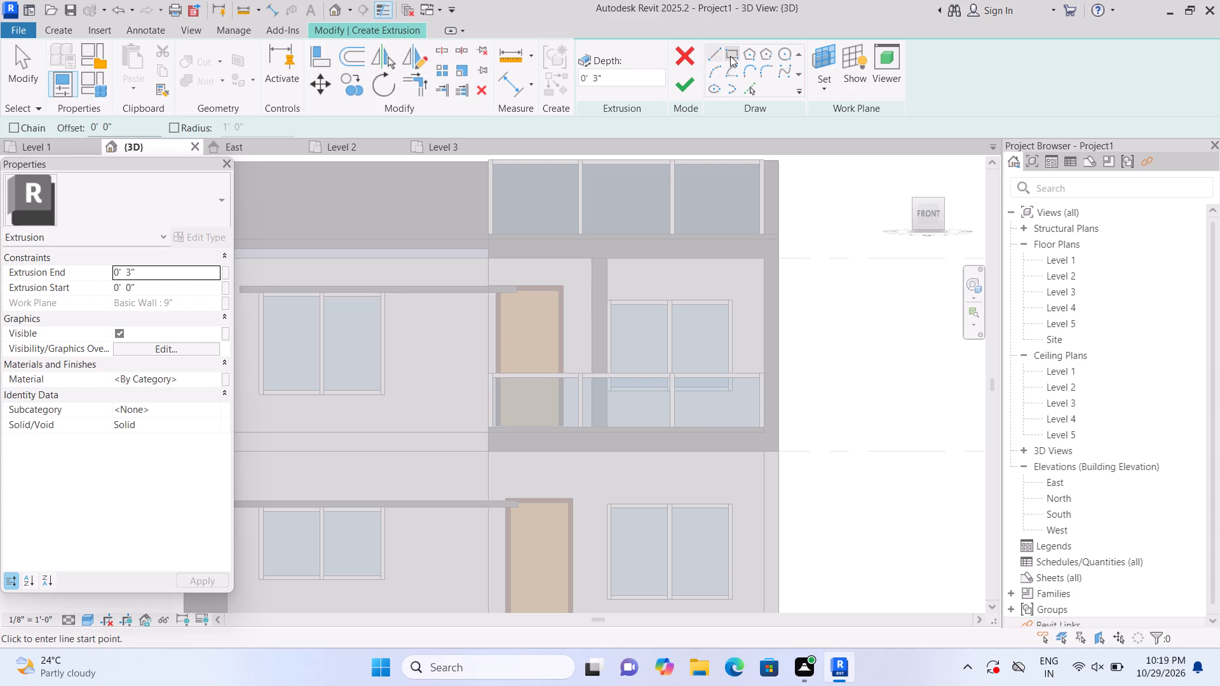
pyautogui.click(730, 56)
pyautogui.click(614, 256)
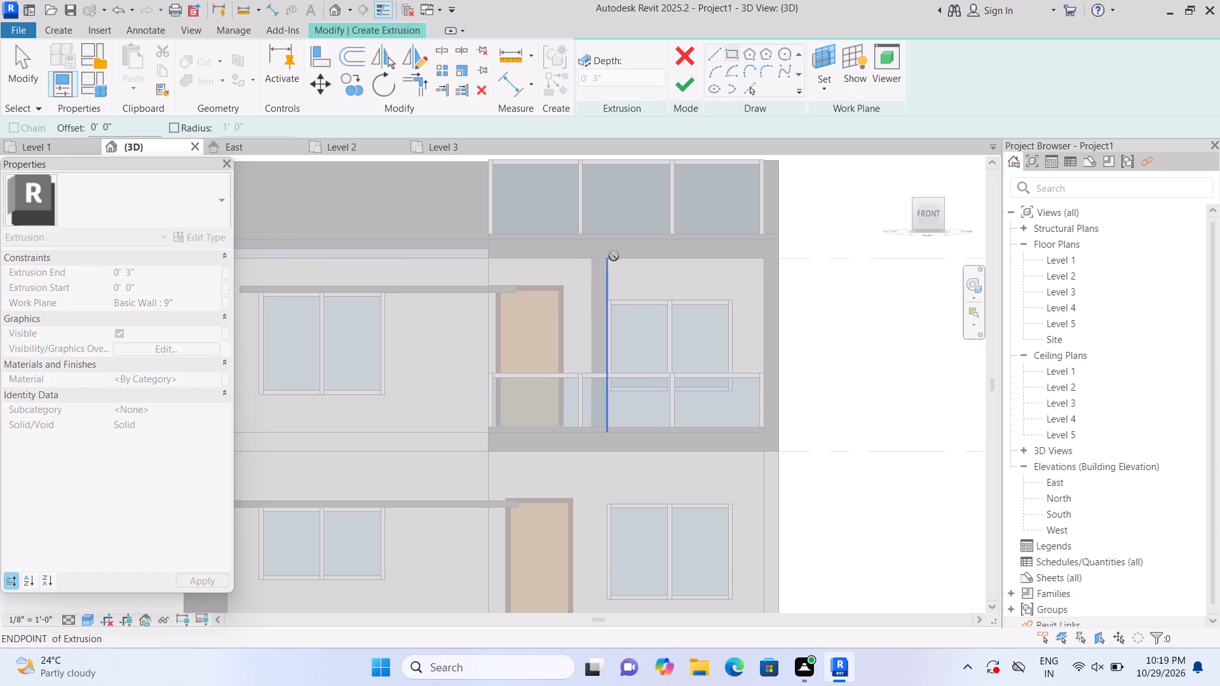
pyautogui.click(765, 297)
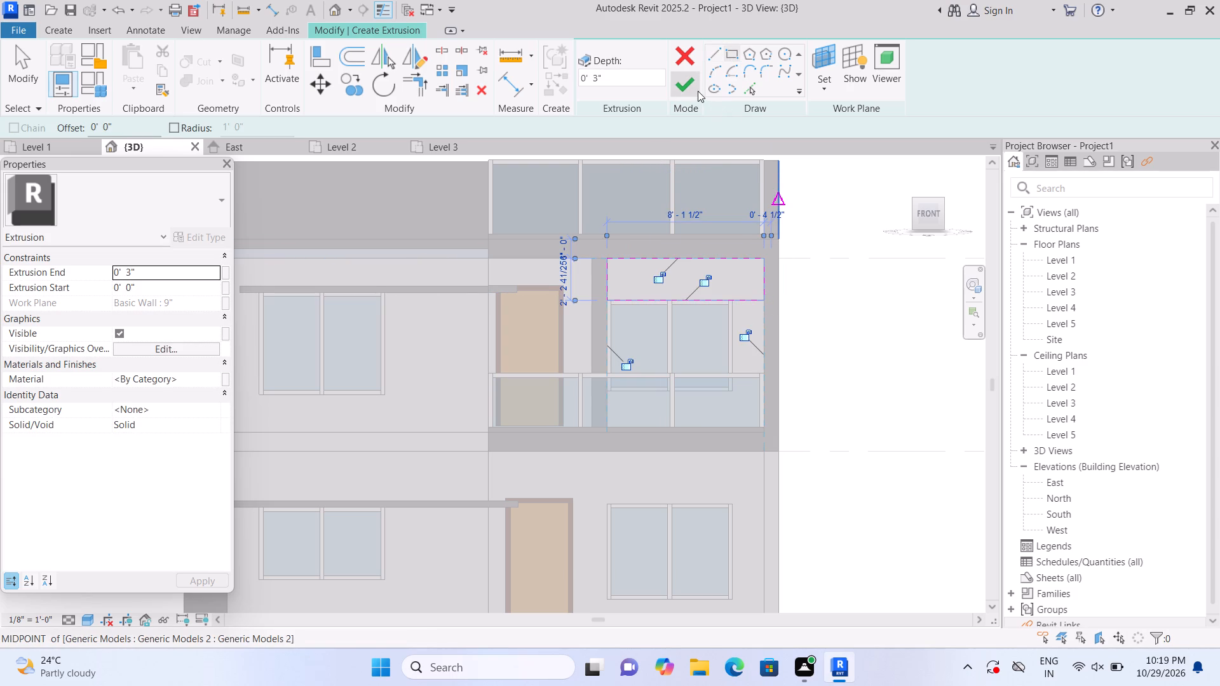
pyautogui.click(688, 83)
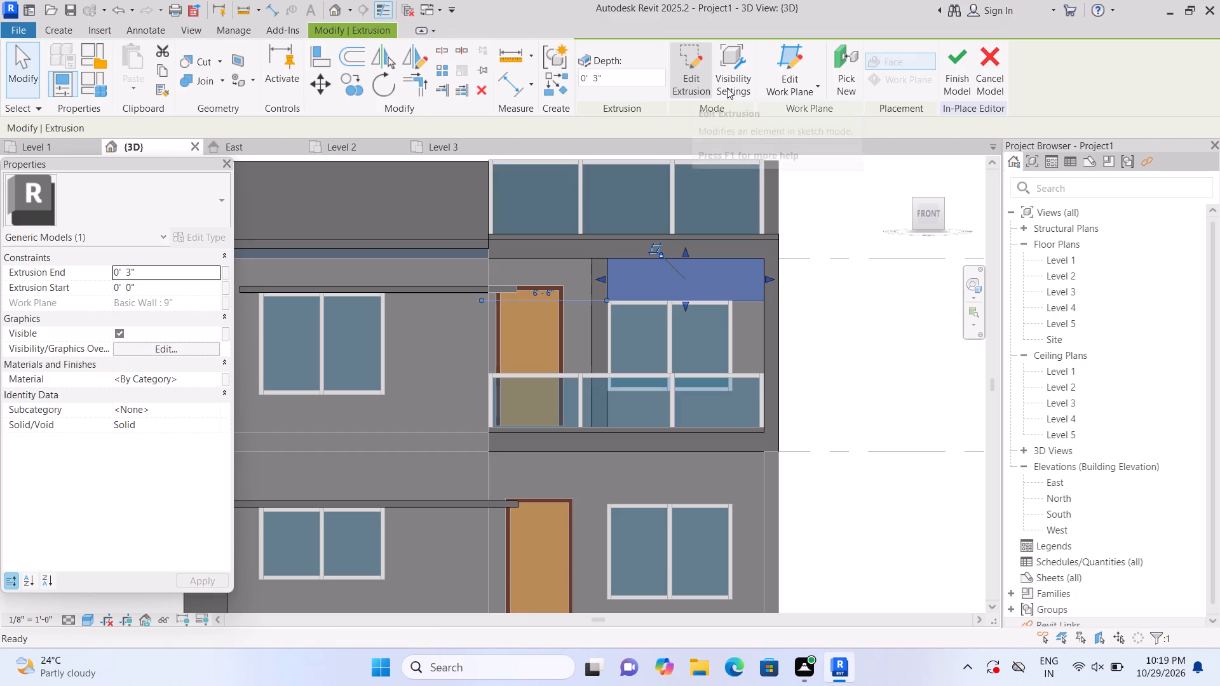
pyautogui.click(829, 206)
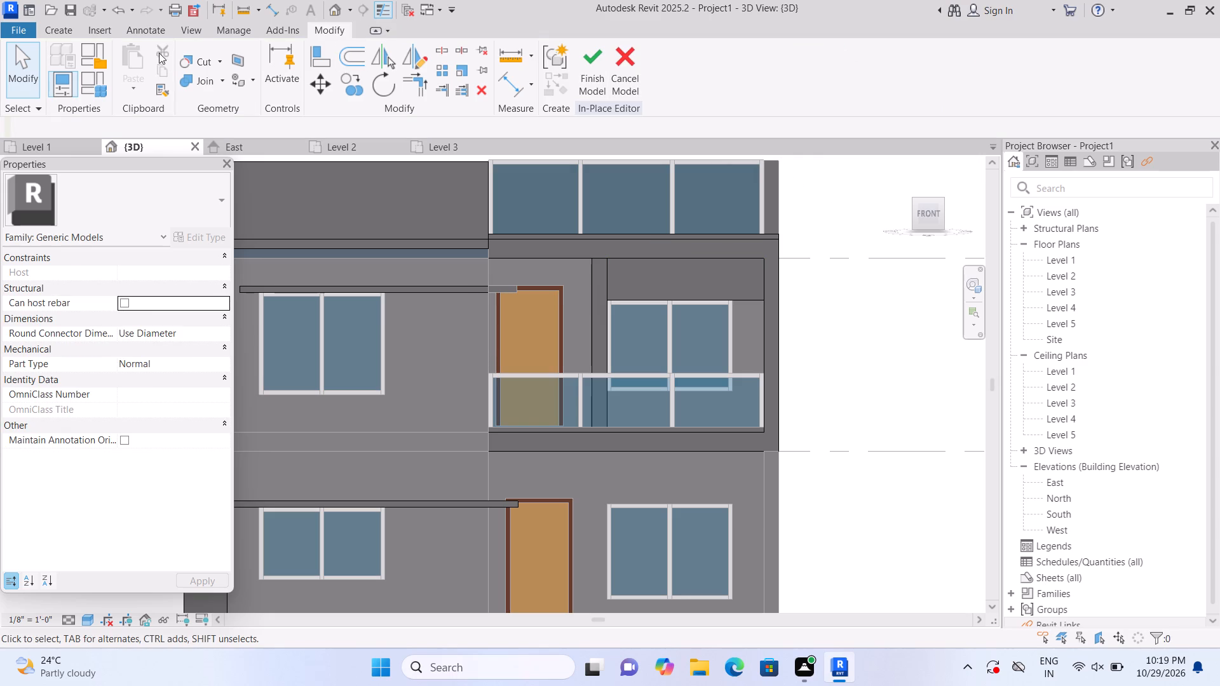
# Extrude a vertical panel 1'-7 1/2" wide, about 6'-7" high and 3" deep on the upper balcony window's outer side, using the panel above as work plane.
pyautogui.click(63, 29)
pyautogui.click(144, 86)
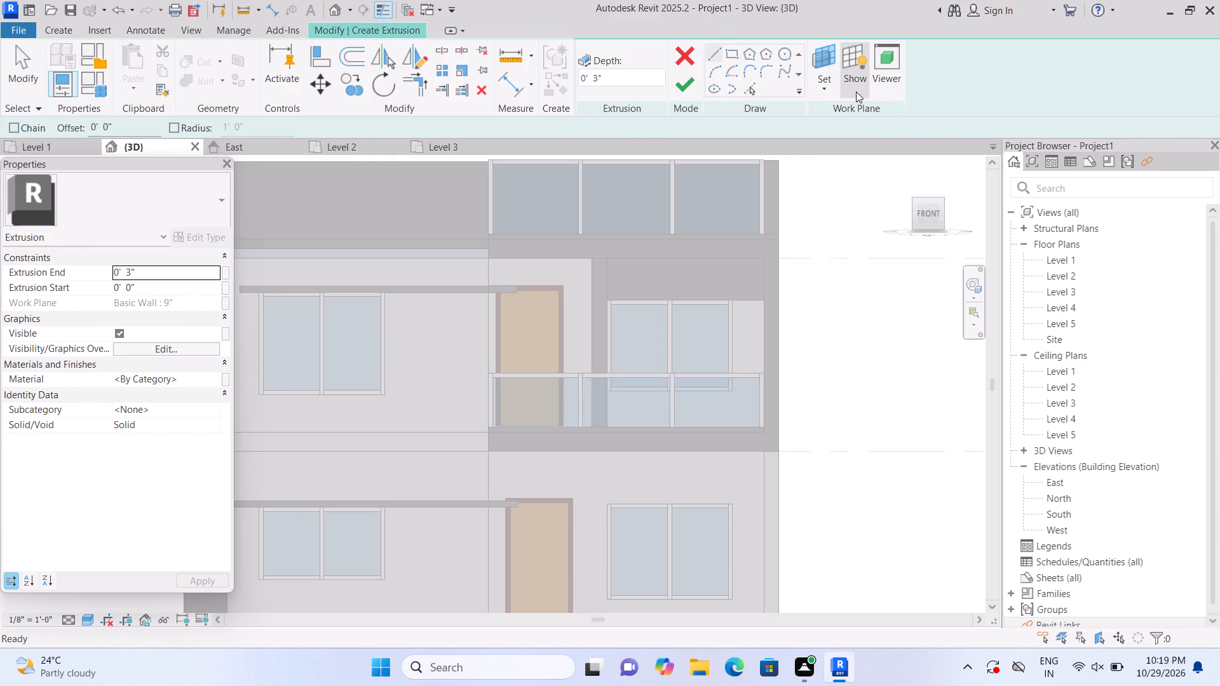
pyautogui.click(837, 91)
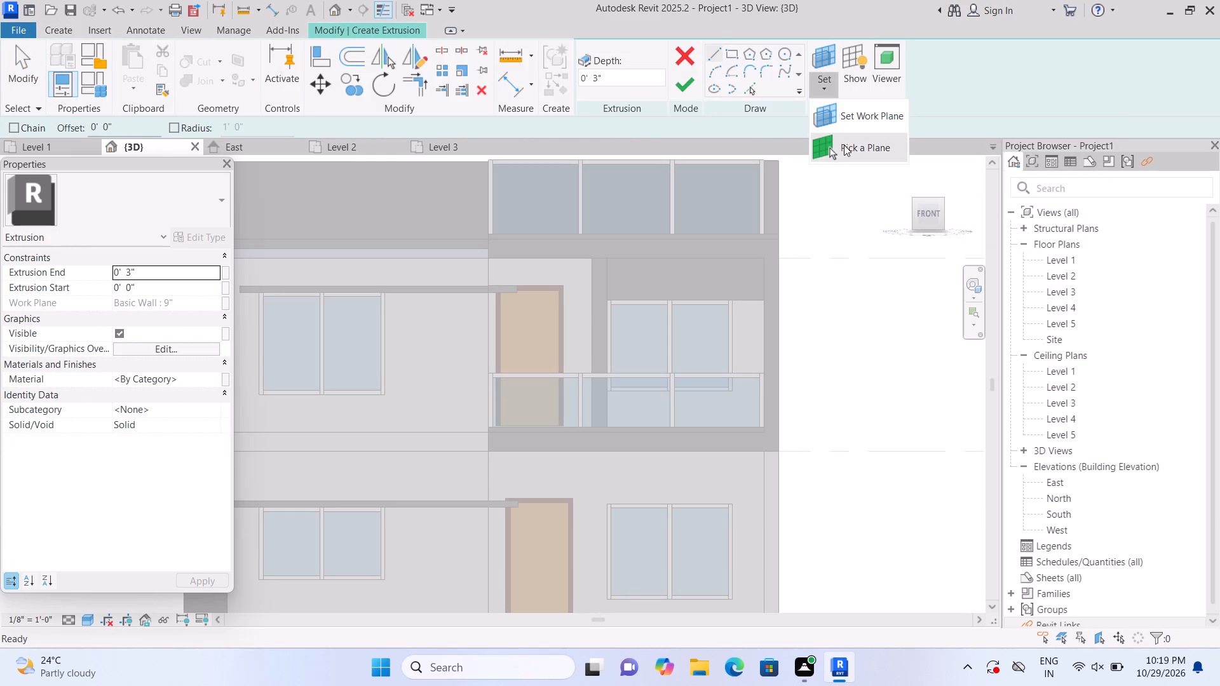
pyautogui.click(844, 144)
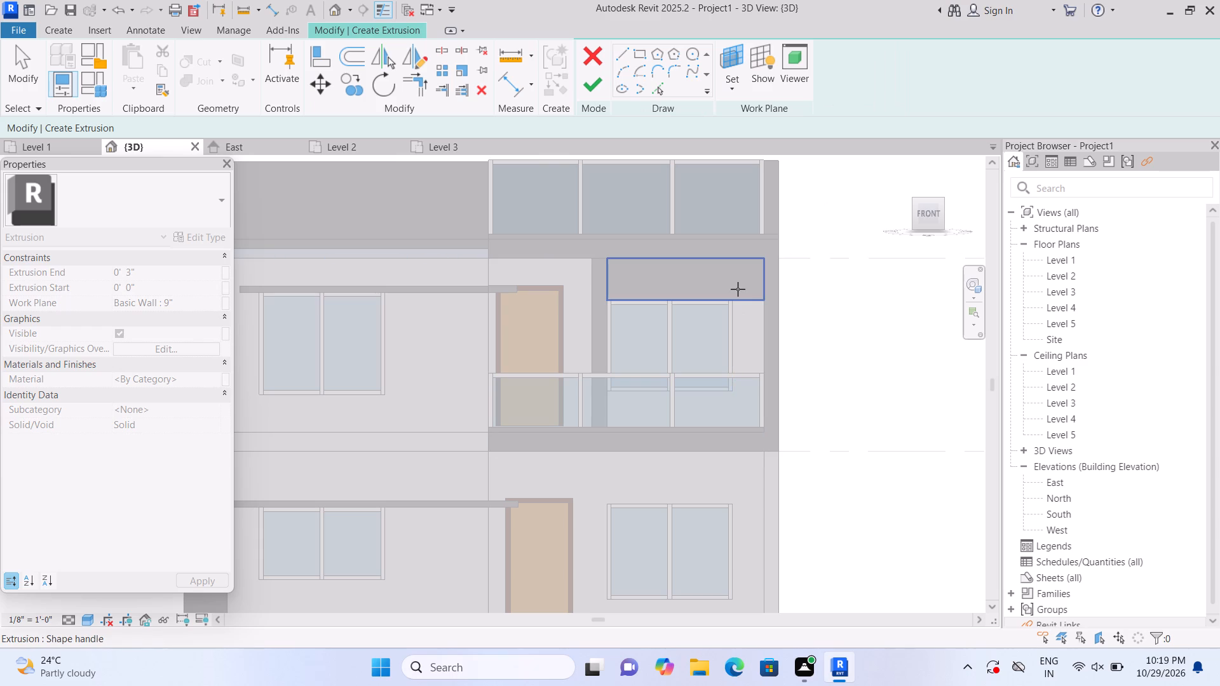
pyautogui.click(738, 289)
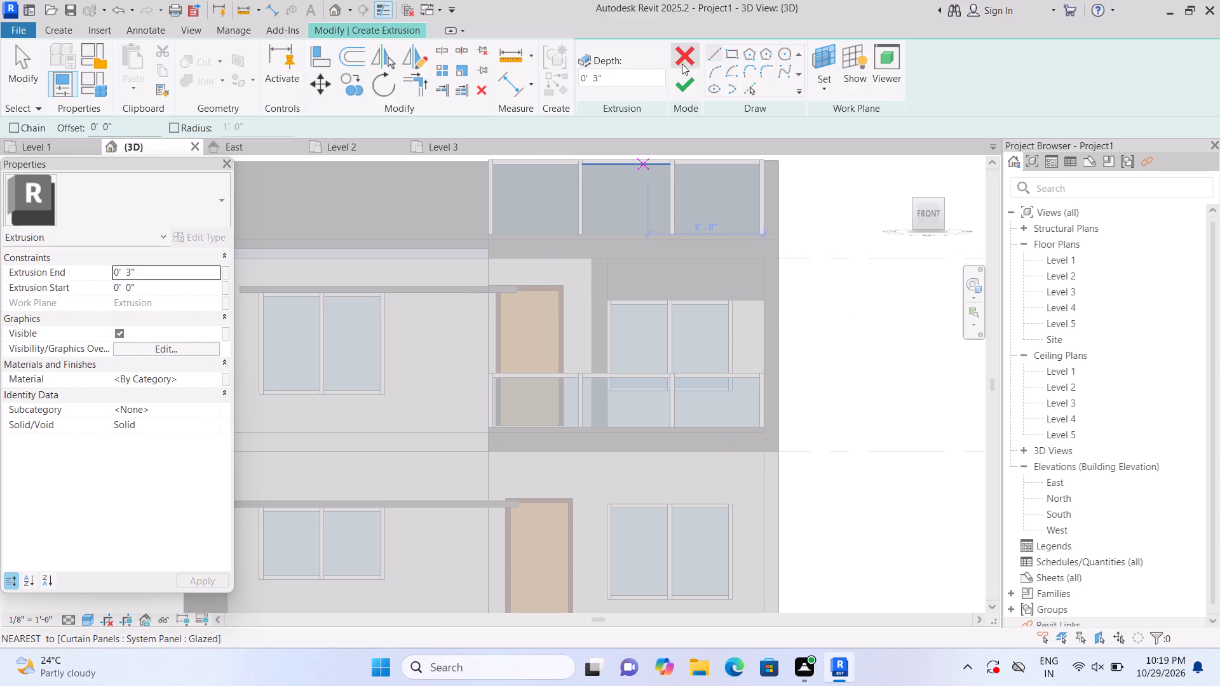
pyautogui.click(725, 53)
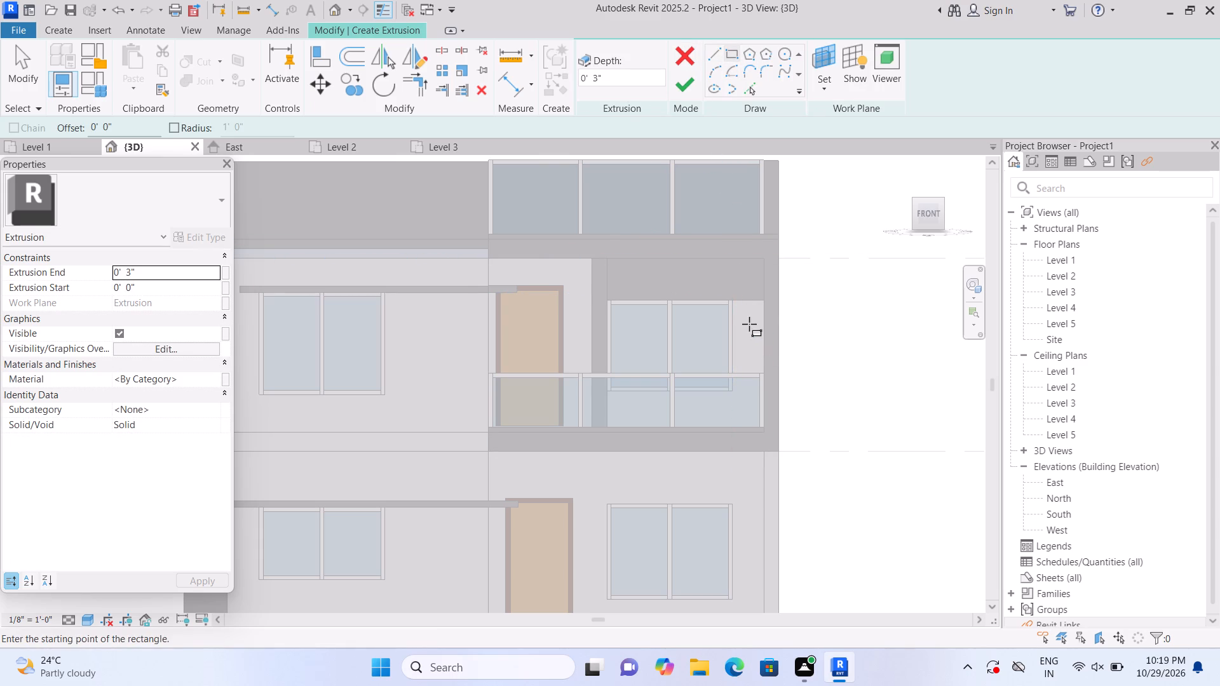
pyautogui.click(736, 301)
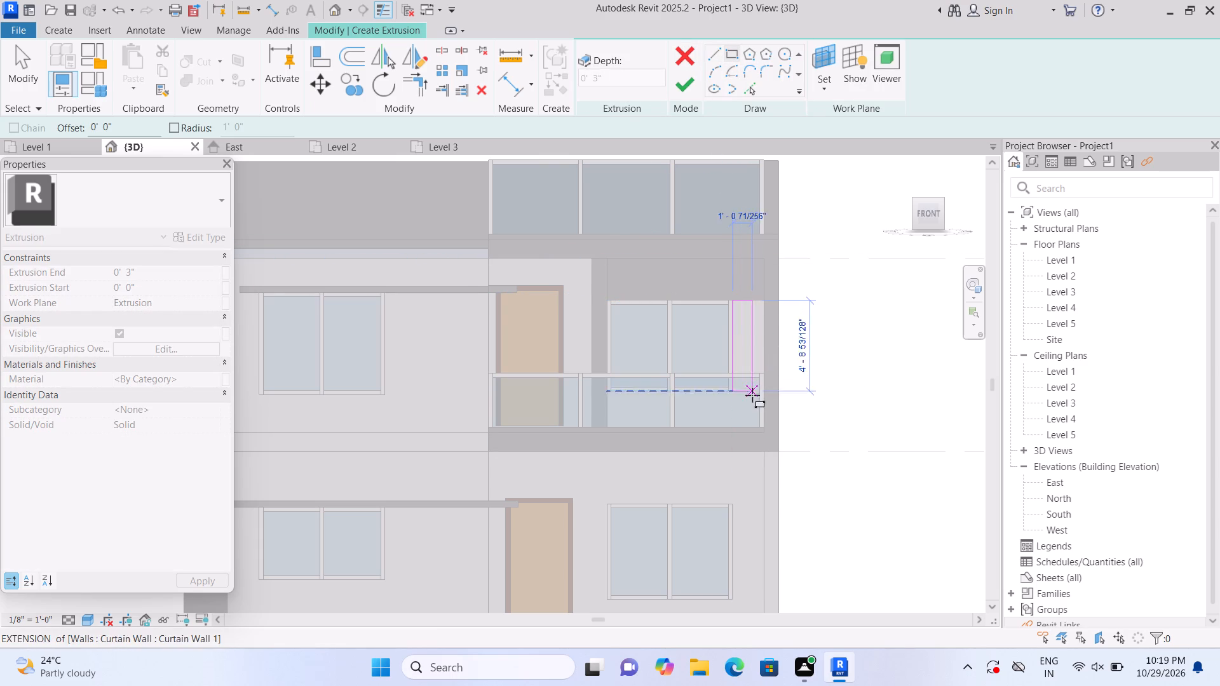
pyautogui.click(766, 426)
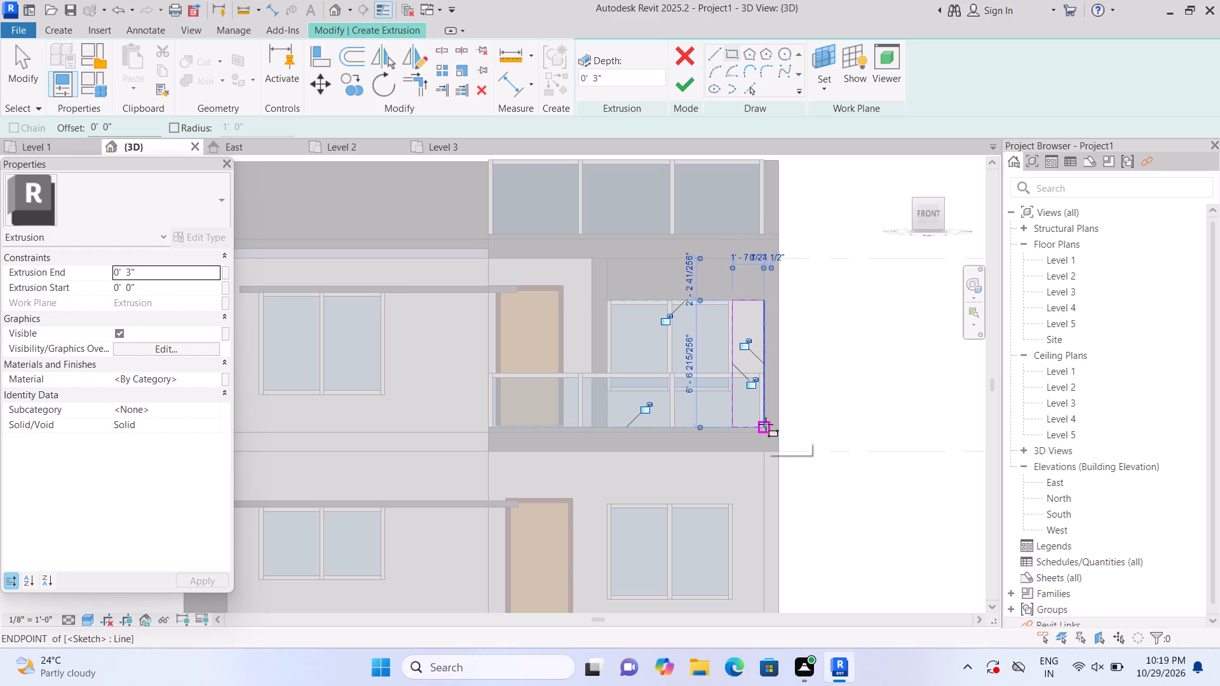
pyautogui.click(691, 84)
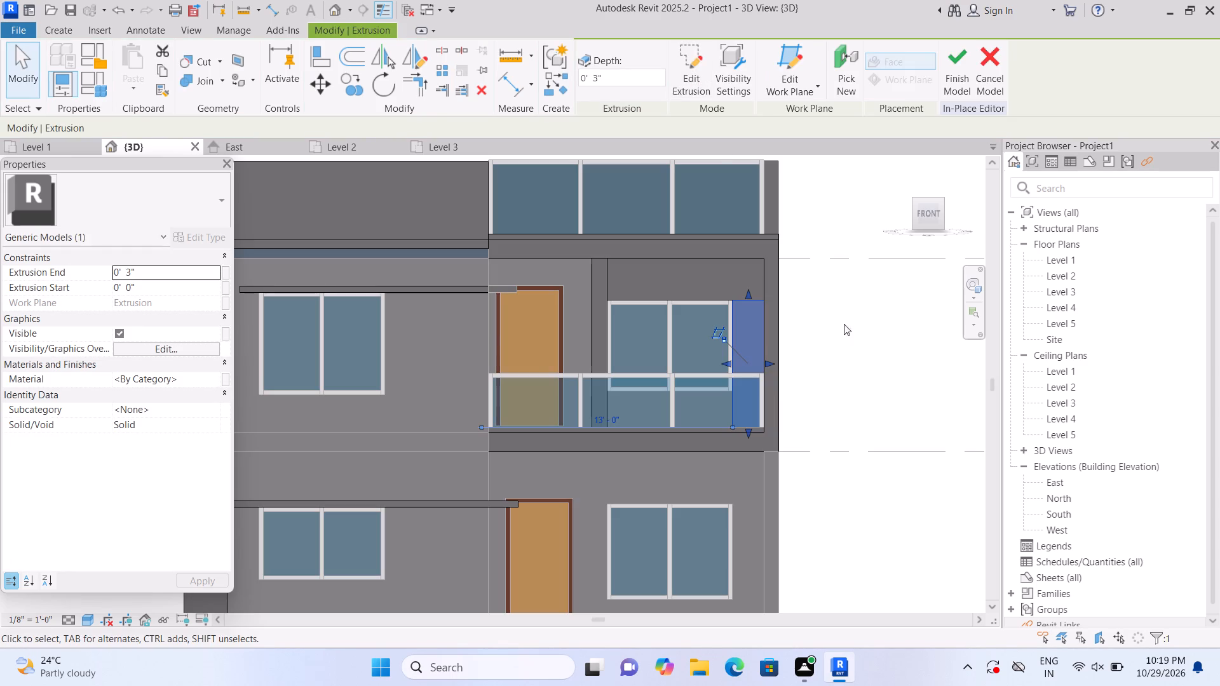
pyautogui.click(855, 332)
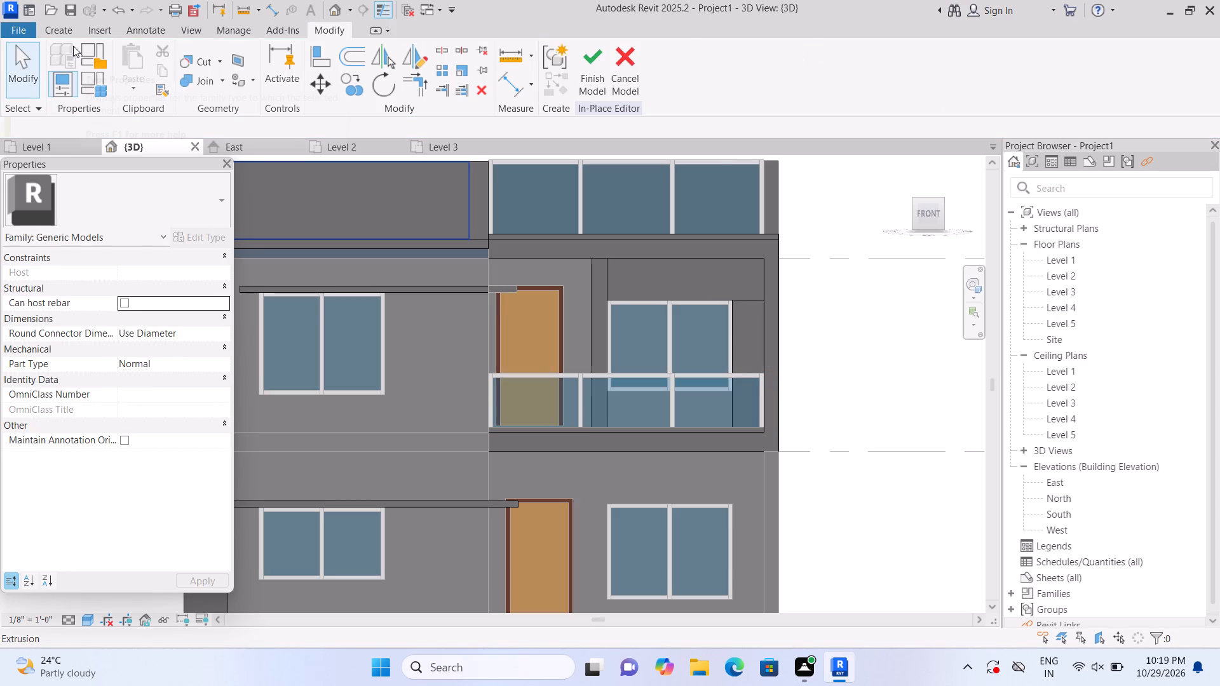
# Extrude a panel 6'-6" wide, about 1'-10 1/2" high and 3" deep below the upper balcony window, reaching down to the balcony floor.
pyautogui.click(69, 37)
pyautogui.click(130, 93)
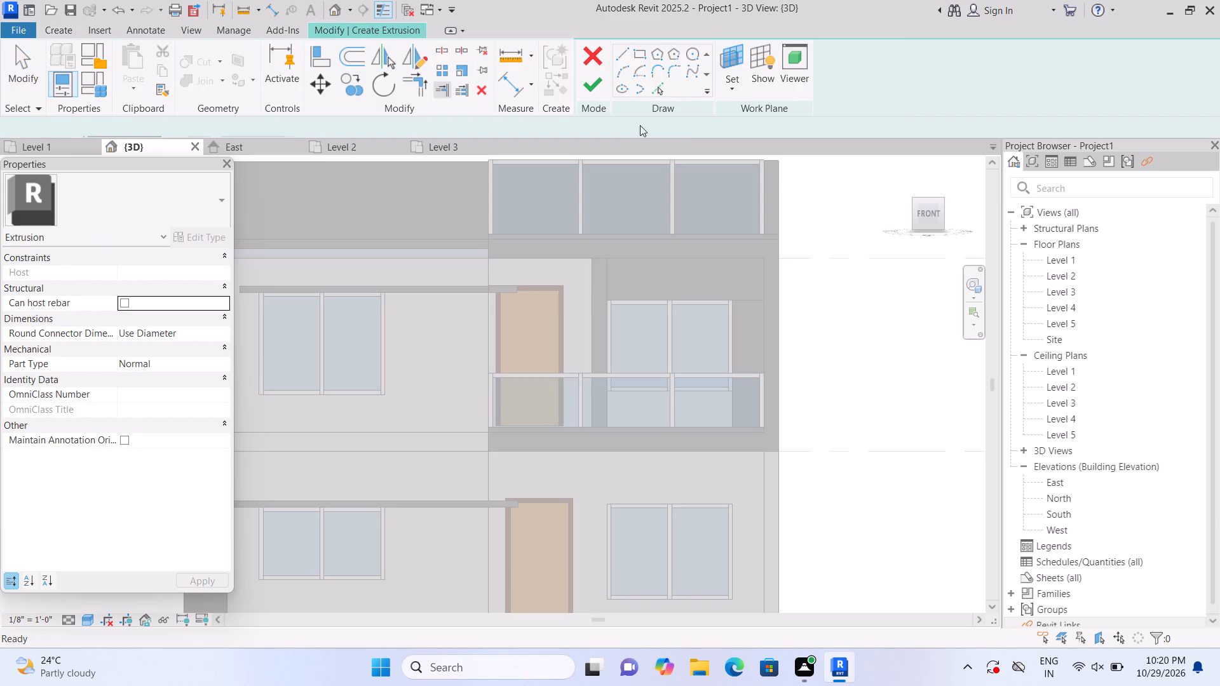
pyautogui.click(828, 95)
pyautogui.click(846, 141)
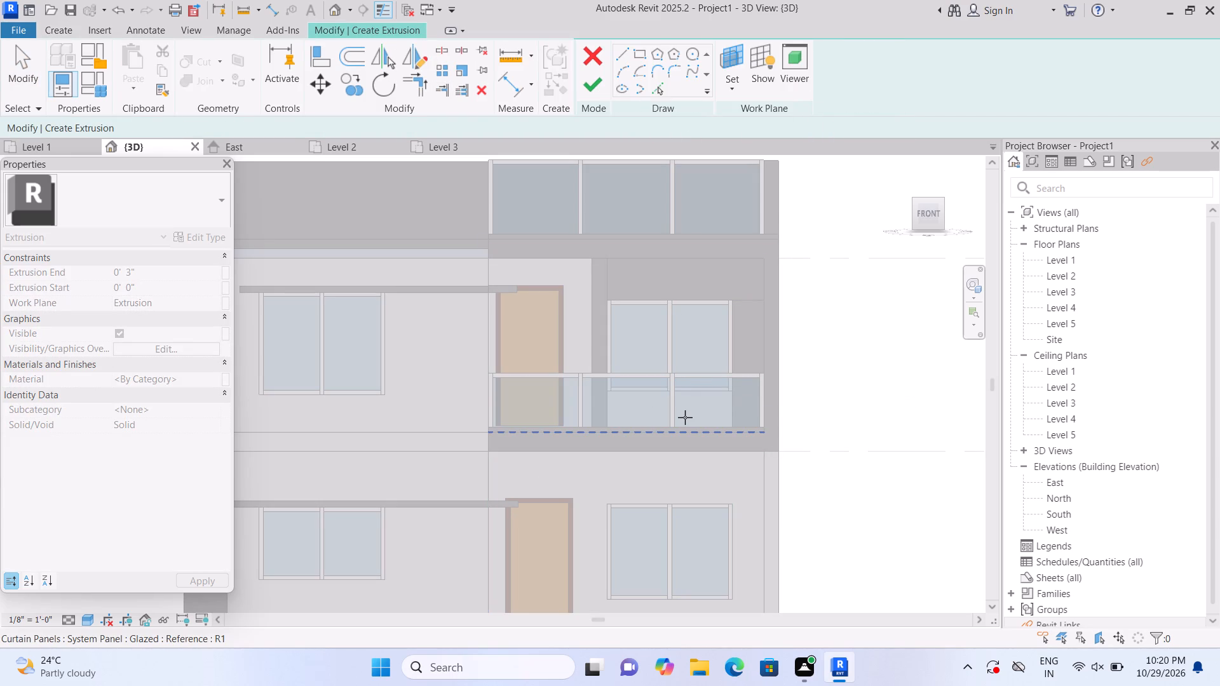
pyautogui.click(728, 311)
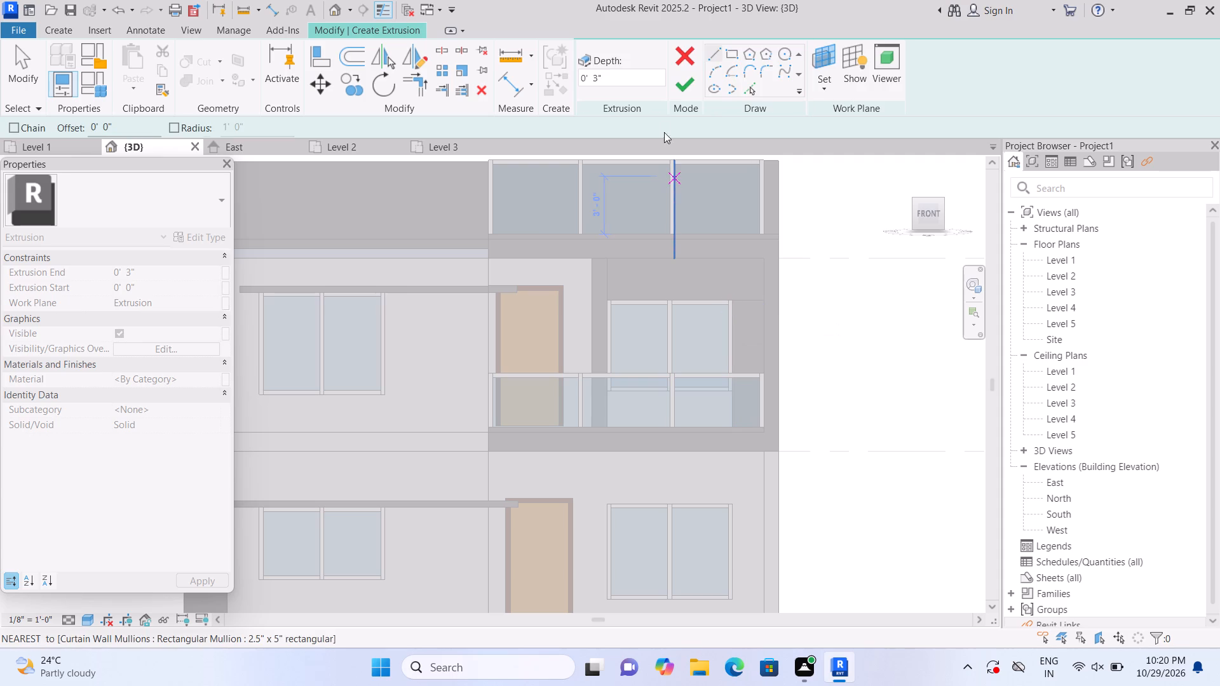
pyautogui.click(731, 48)
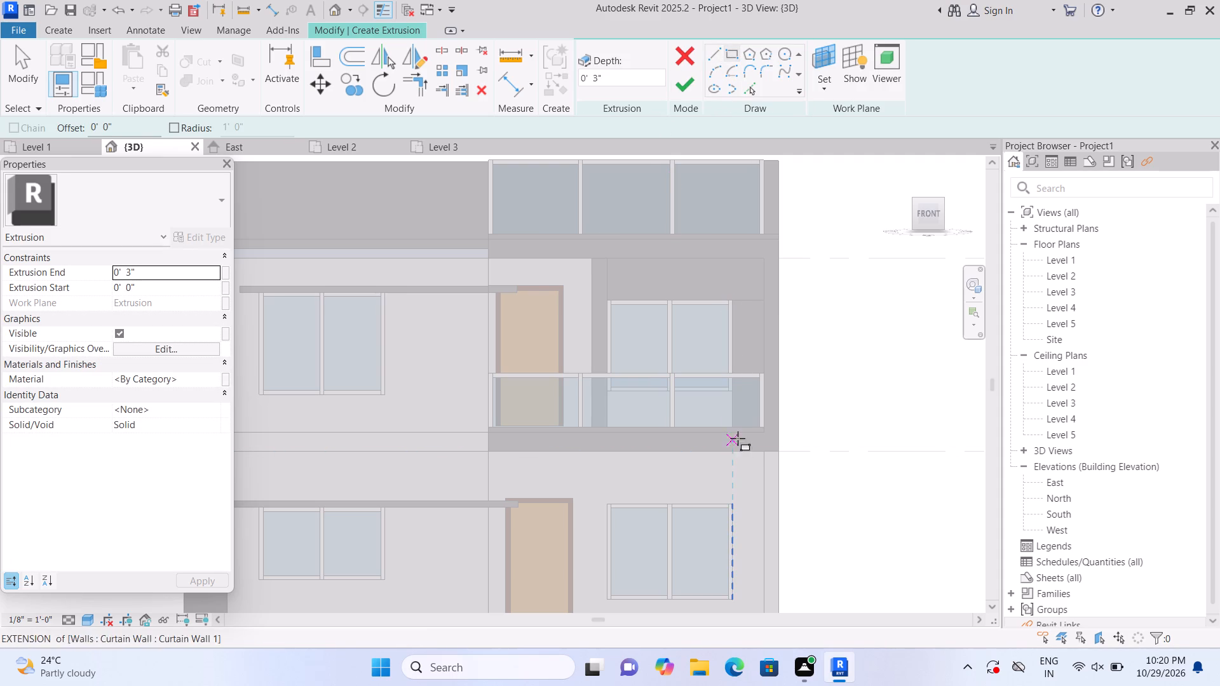
pyautogui.scroll(4, 722, 405)
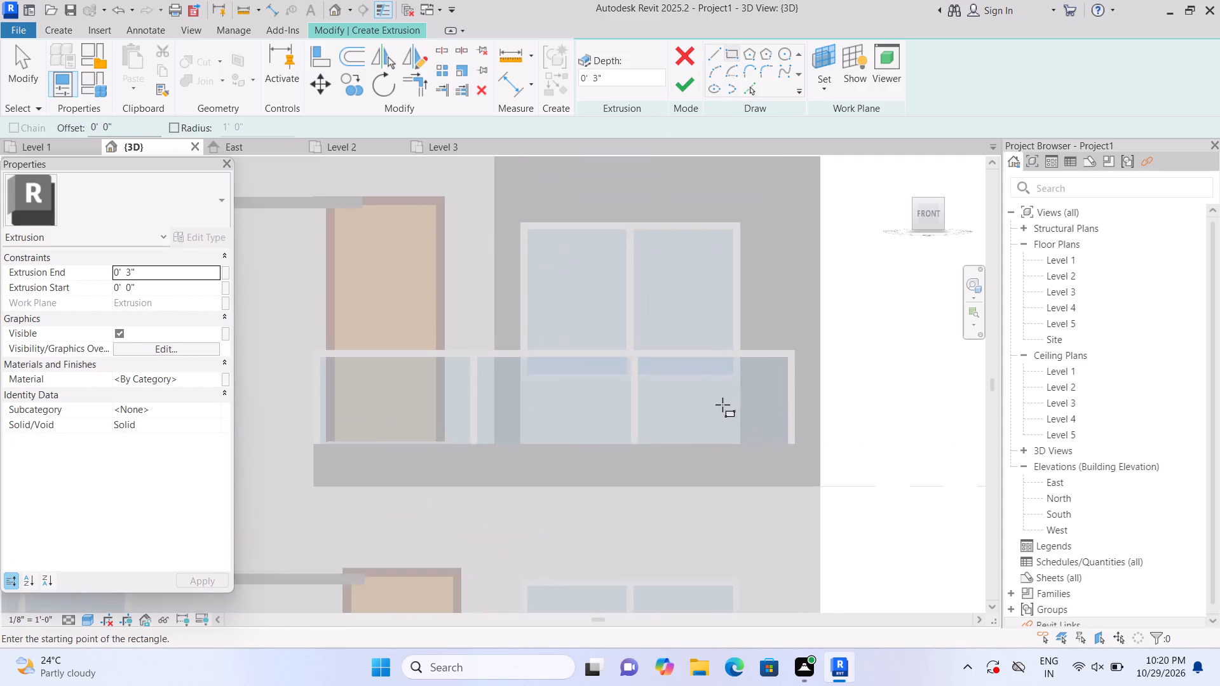
pyautogui.scroll(3, 722, 405)
pyautogui.click(745, 373)
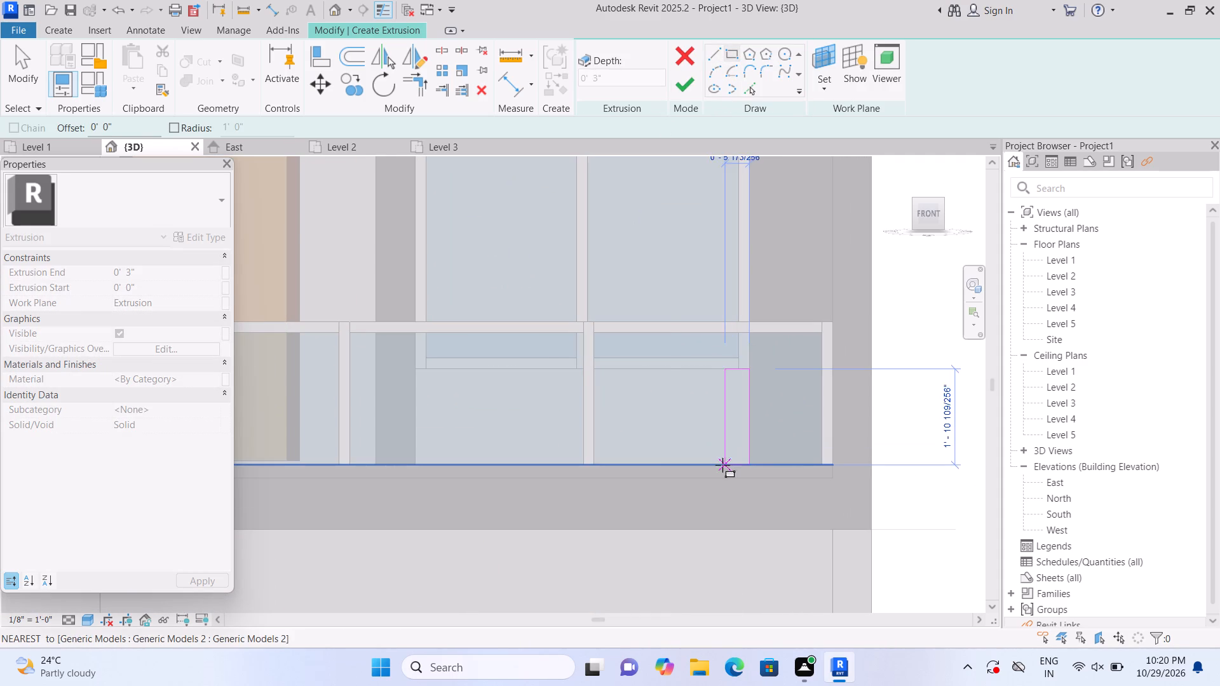
pyautogui.click(416, 460)
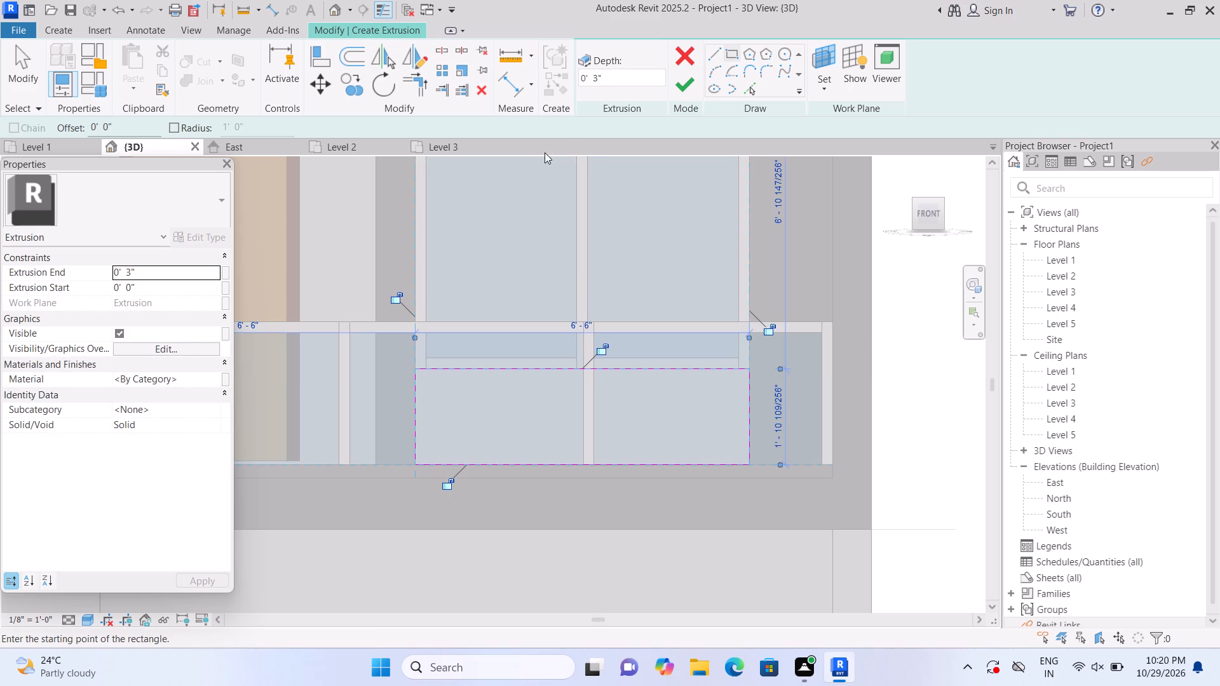
pyautogui.click(694, 93)
pyautogui.scroll(-6, 695, 93)
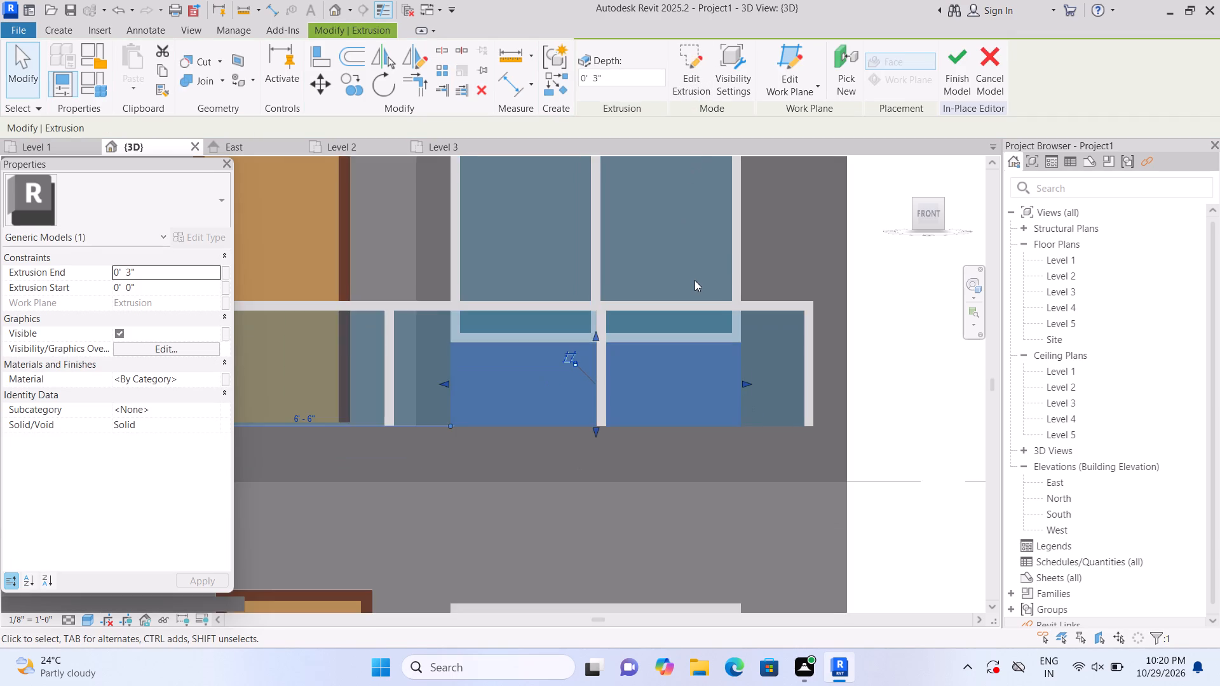
pyautogui.scroll(-5, 695, 281)
pyautogui.click(815, 255)
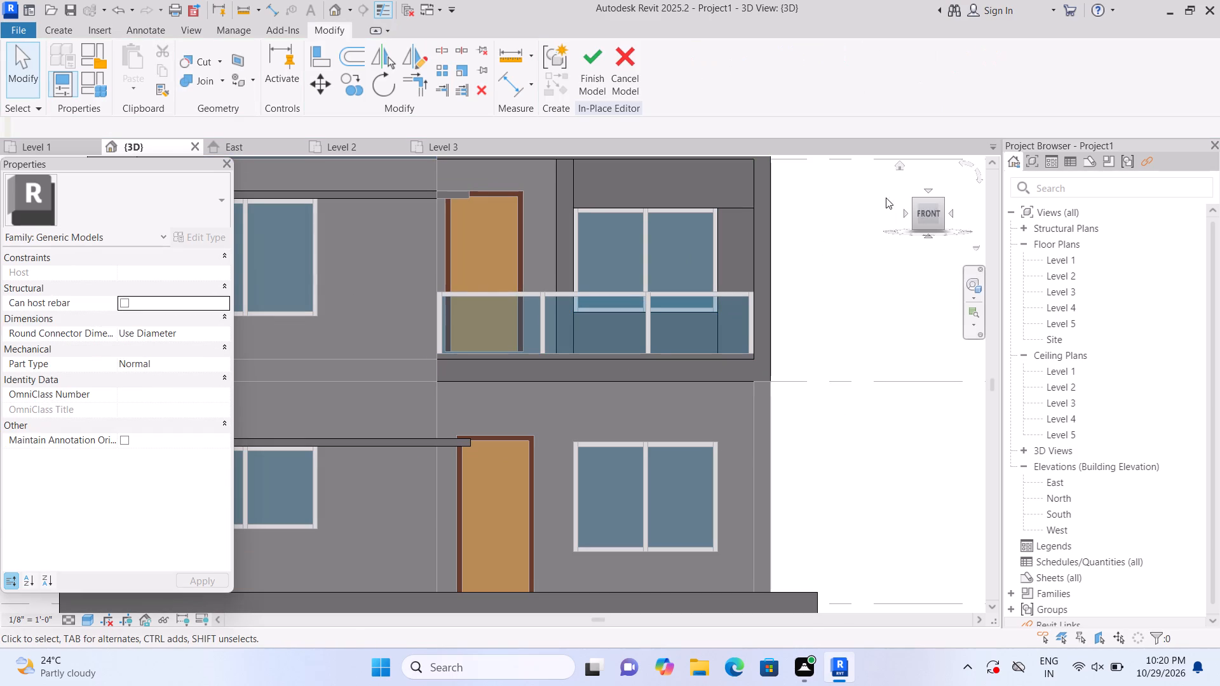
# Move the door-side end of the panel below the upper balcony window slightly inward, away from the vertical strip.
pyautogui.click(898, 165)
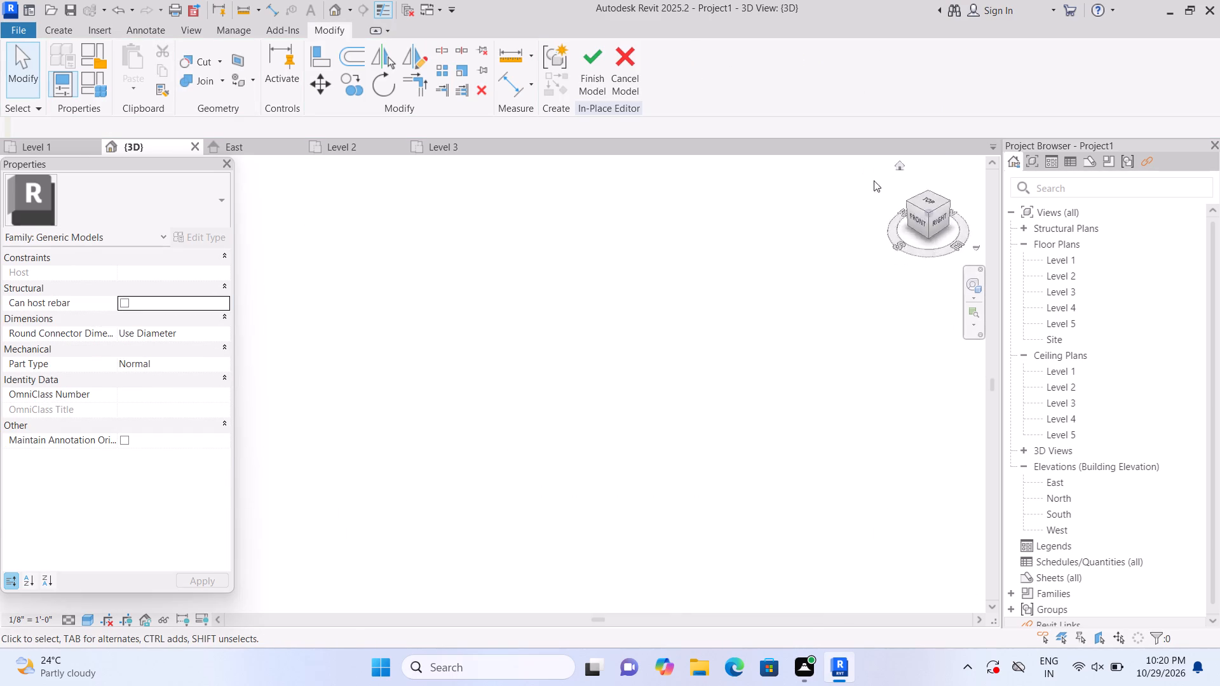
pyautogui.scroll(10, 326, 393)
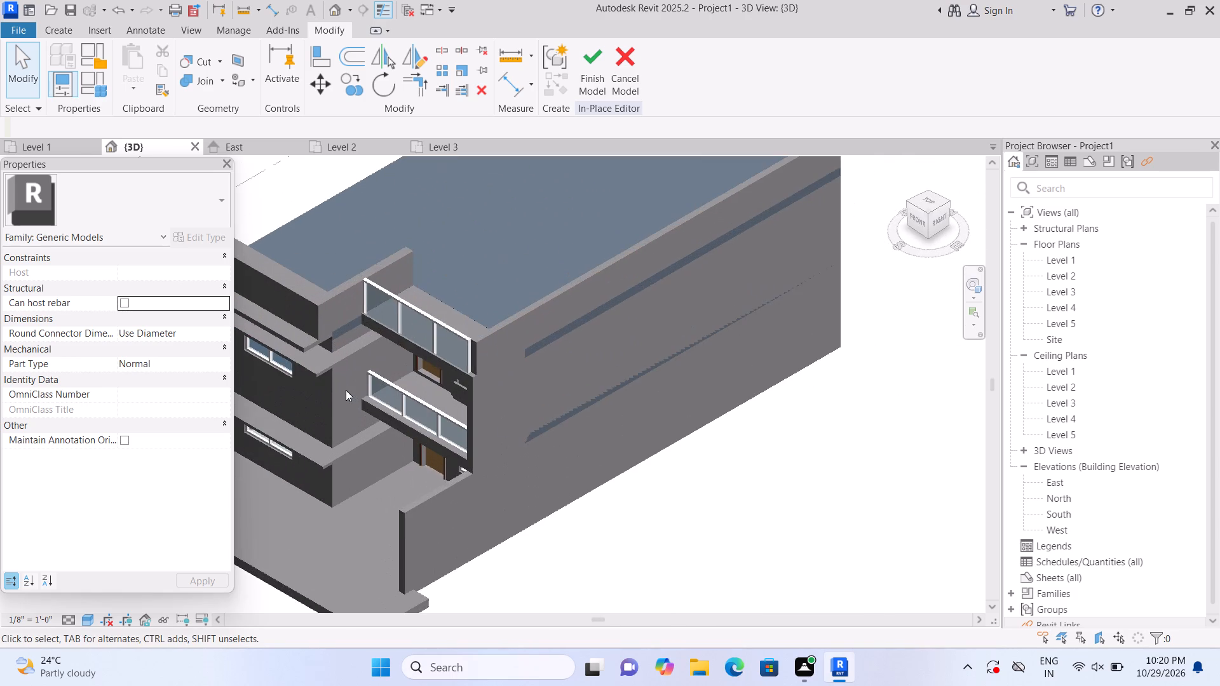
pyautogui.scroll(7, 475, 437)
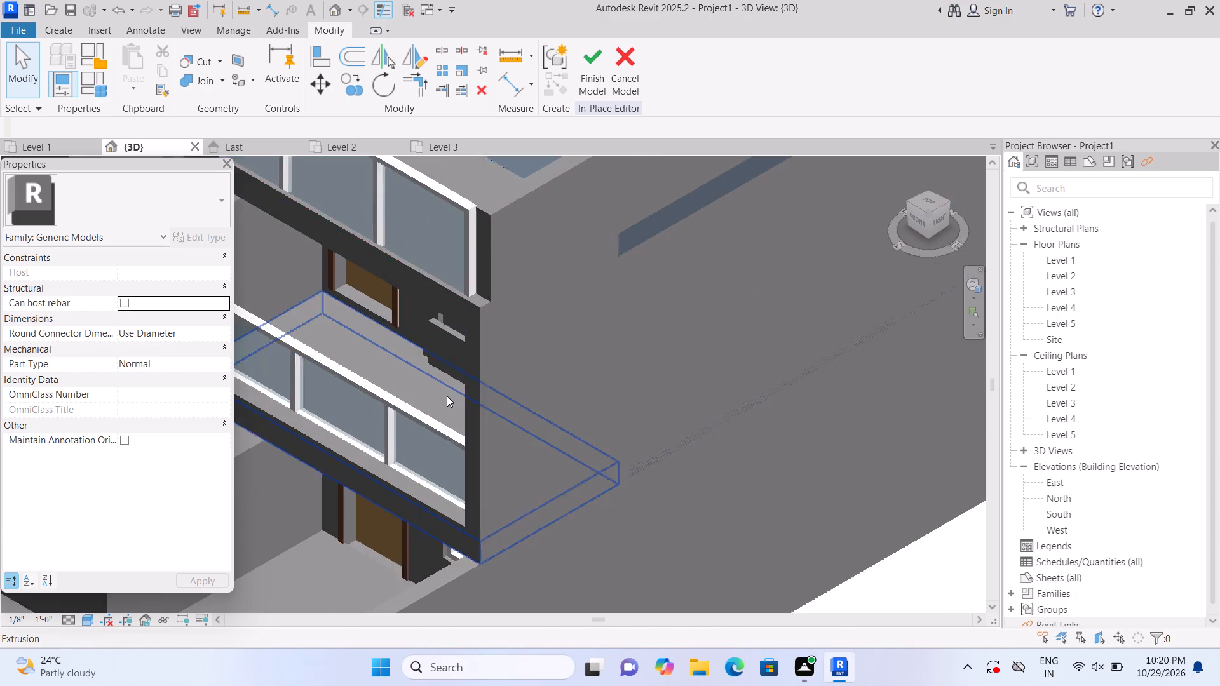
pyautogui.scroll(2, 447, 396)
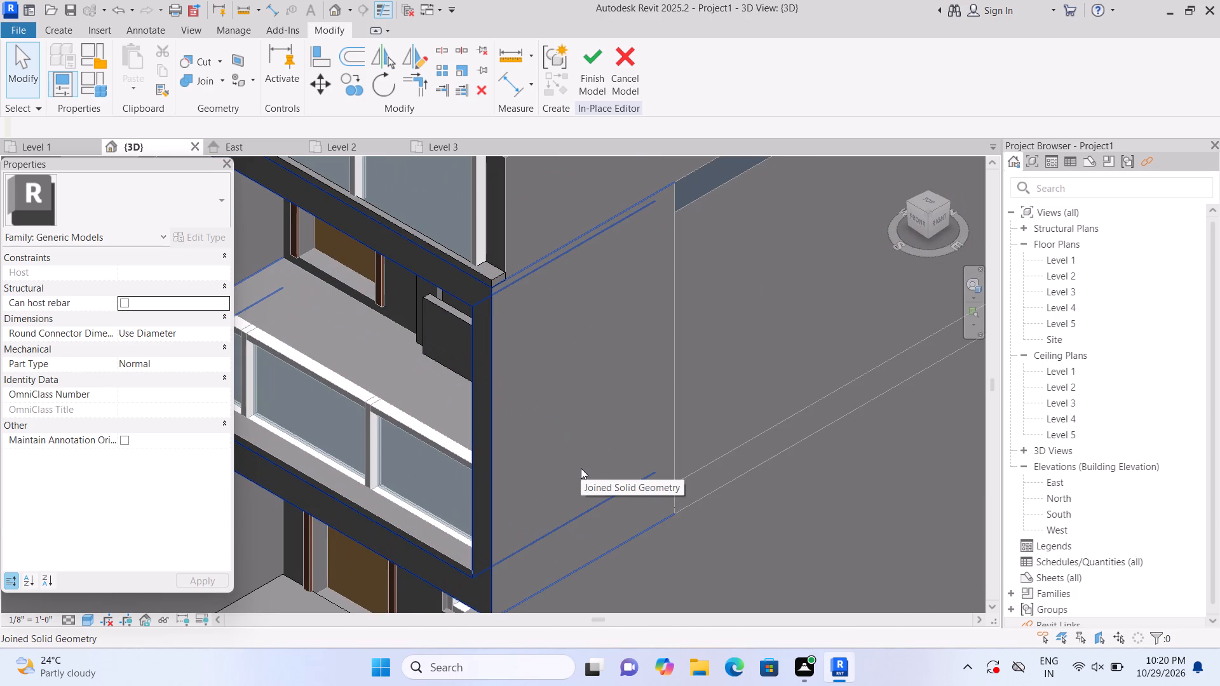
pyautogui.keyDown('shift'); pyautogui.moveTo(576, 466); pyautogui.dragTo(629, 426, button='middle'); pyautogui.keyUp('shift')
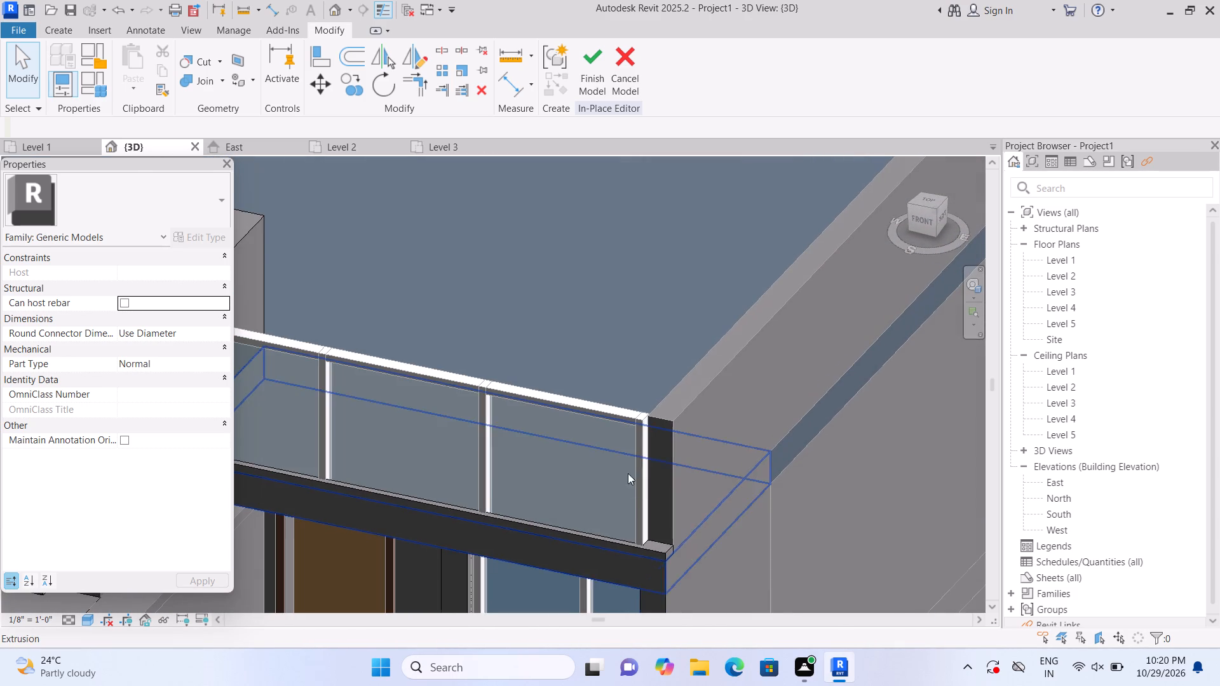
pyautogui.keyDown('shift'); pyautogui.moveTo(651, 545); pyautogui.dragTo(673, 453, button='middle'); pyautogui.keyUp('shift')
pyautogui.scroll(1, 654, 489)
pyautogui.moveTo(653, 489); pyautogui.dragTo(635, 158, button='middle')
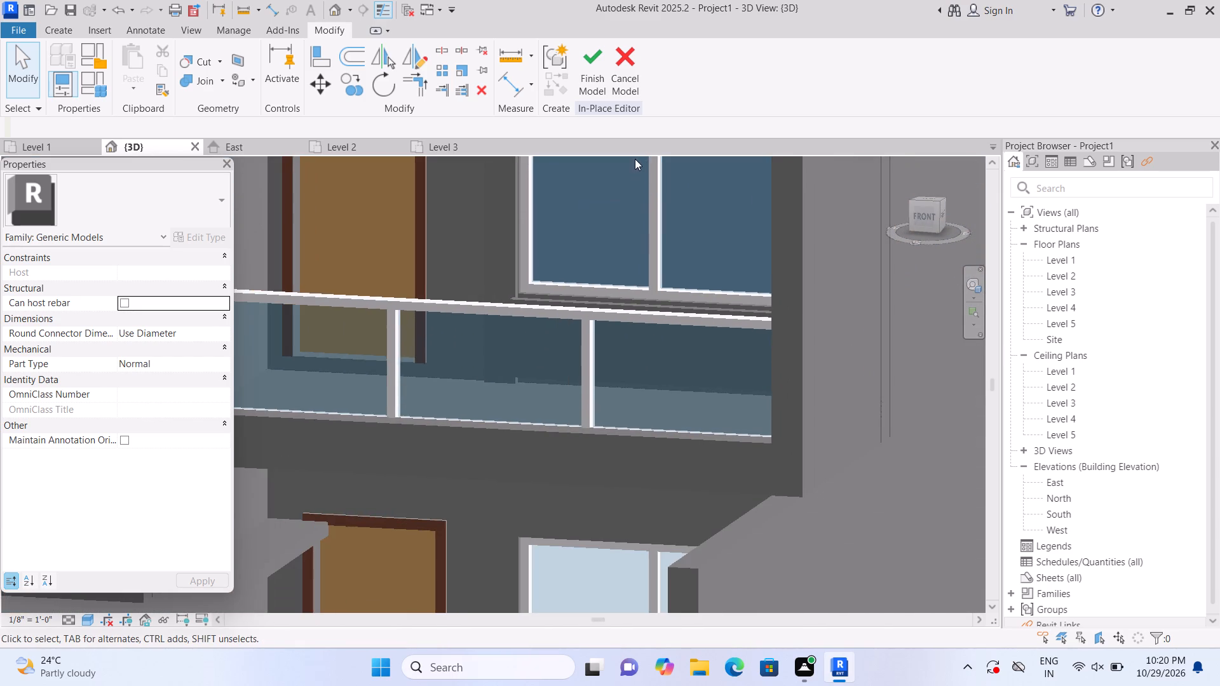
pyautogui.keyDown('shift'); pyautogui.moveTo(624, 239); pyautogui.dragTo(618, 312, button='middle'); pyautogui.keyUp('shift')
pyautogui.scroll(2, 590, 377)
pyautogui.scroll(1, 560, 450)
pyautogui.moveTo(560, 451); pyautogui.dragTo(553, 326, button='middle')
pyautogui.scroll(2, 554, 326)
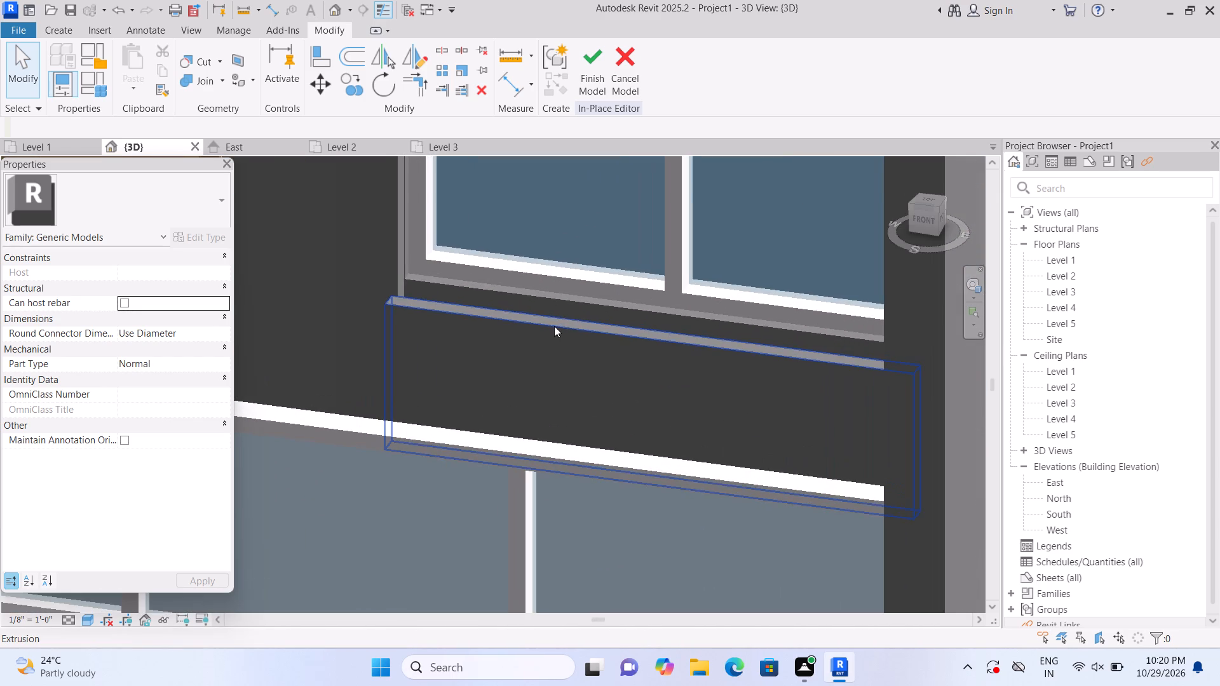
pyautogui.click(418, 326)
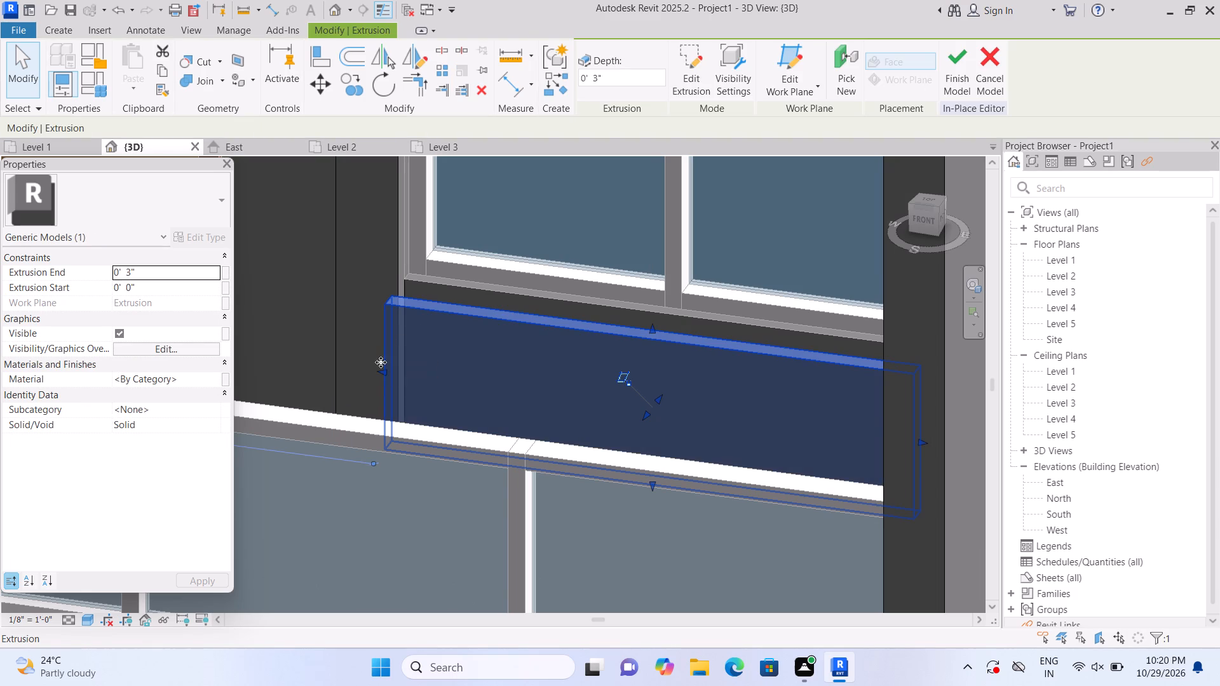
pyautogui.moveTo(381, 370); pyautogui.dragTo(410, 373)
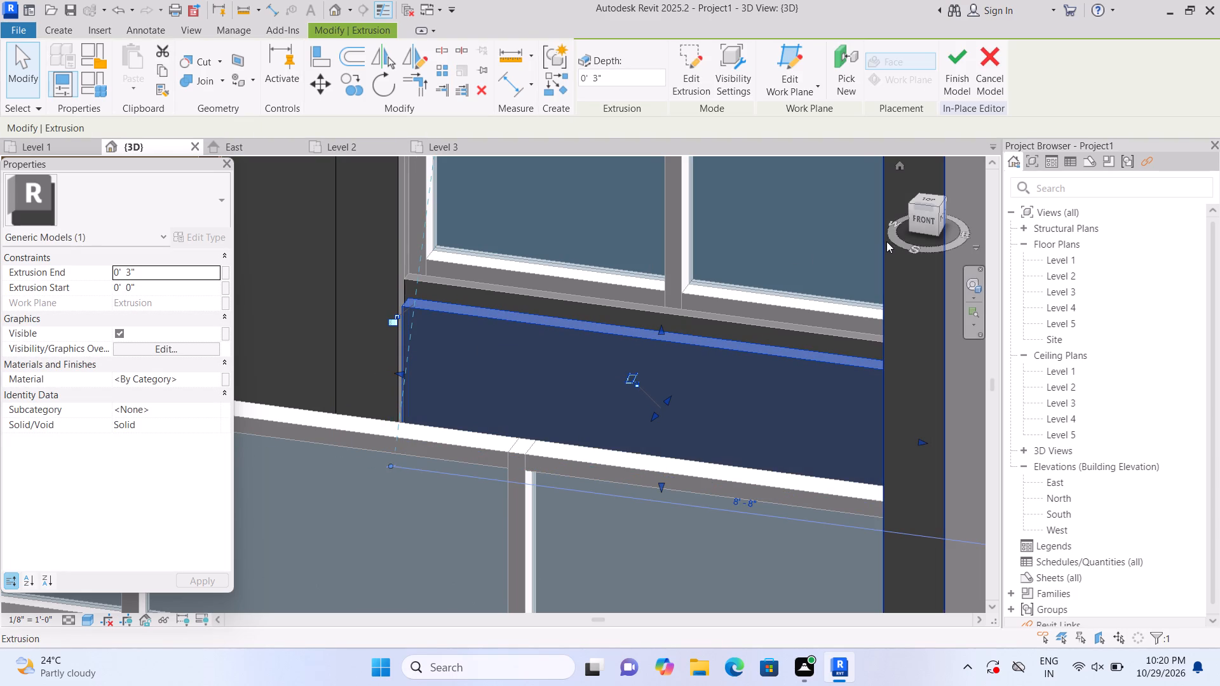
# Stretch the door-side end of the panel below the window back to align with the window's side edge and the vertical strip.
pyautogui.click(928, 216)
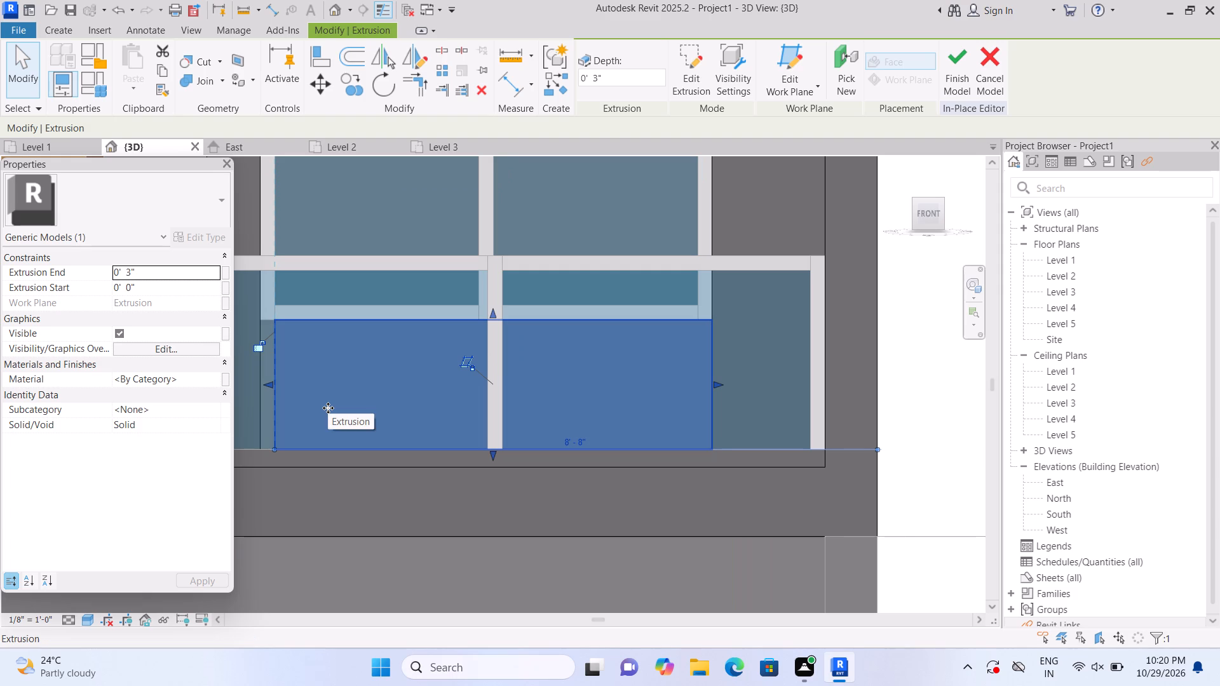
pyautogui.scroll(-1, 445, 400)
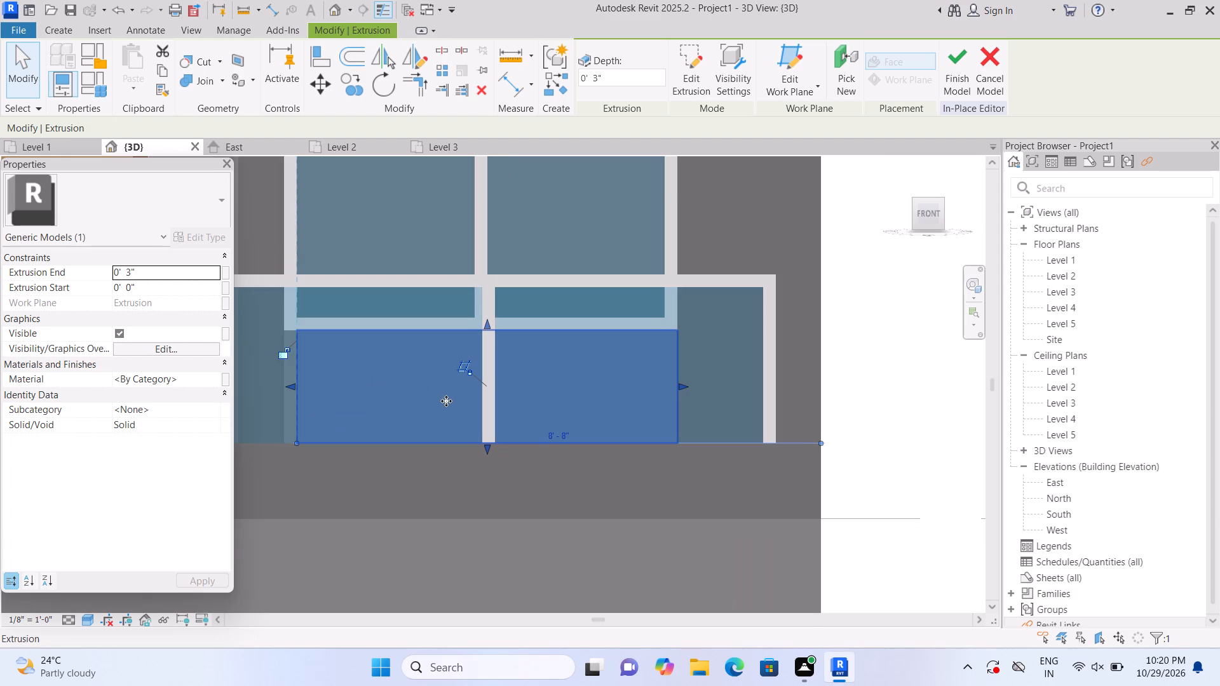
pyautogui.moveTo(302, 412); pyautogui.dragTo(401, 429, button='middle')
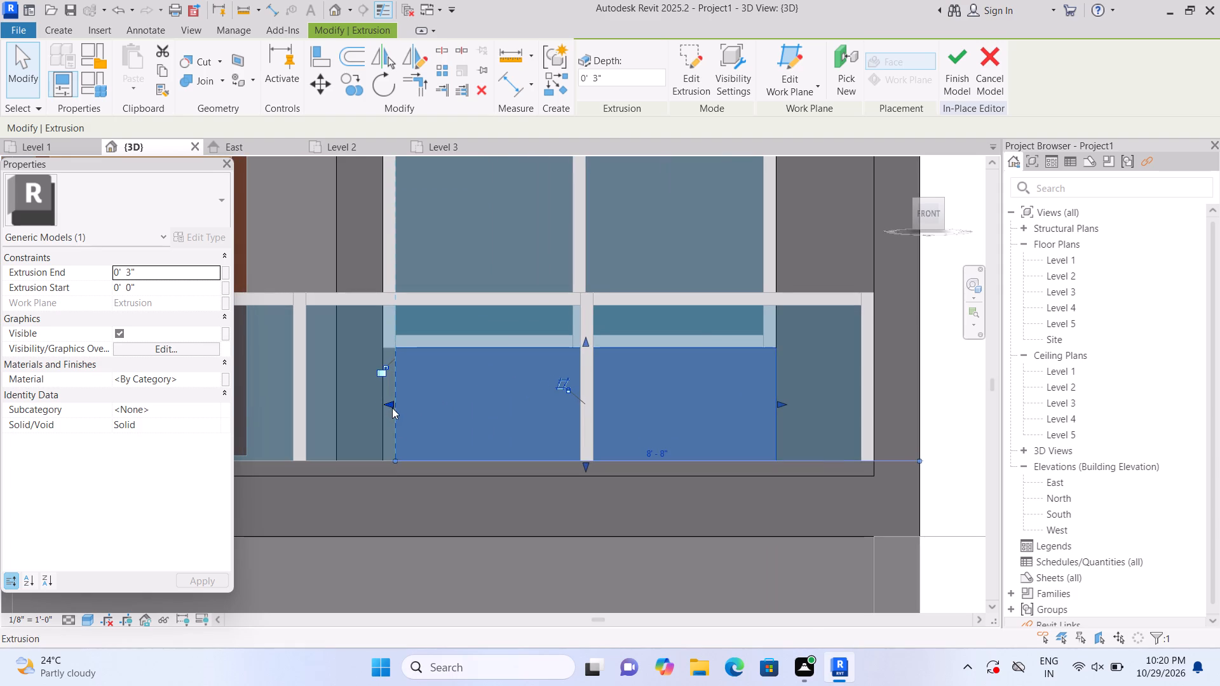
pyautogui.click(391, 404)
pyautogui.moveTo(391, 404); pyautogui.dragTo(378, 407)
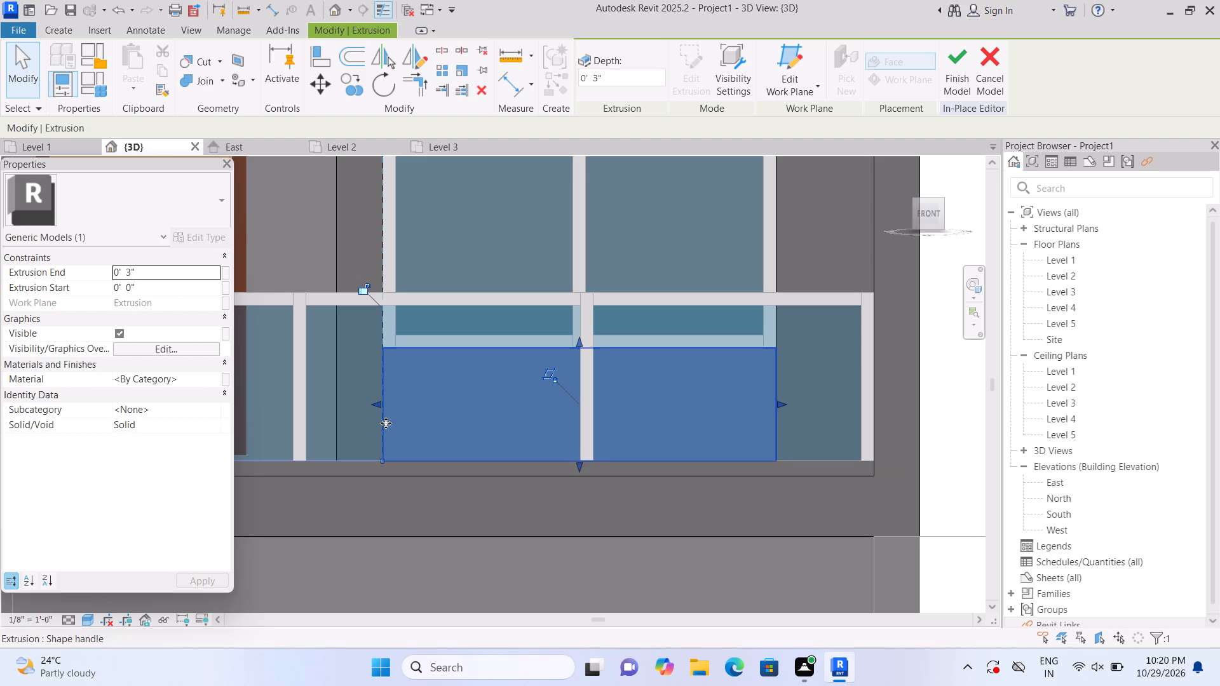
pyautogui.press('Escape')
# Join the panel above the upper balcony window with the door-side strip and outer panel, and join the panel below with the strip.
pyautogui.scroll(-4, 386, 493)
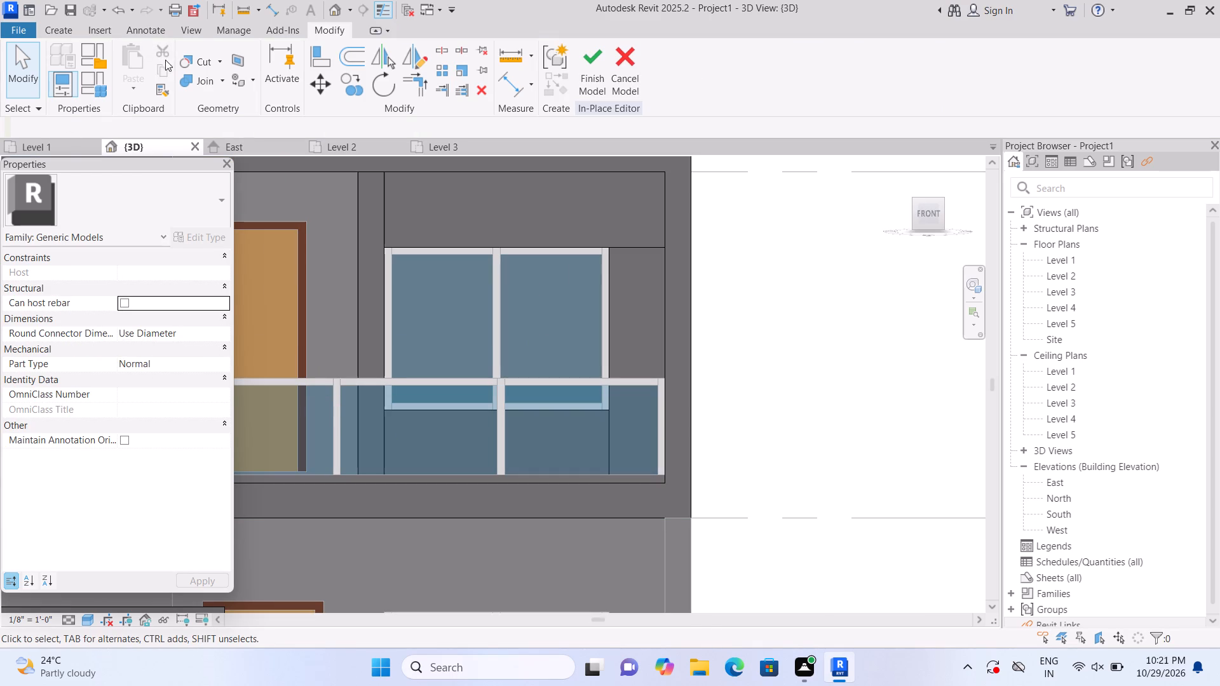
pyautogui.click(222, 82)
pyautogui.click(233, 106)
pyautogui.click(398, 213)
pyautogui.click(374, 216)
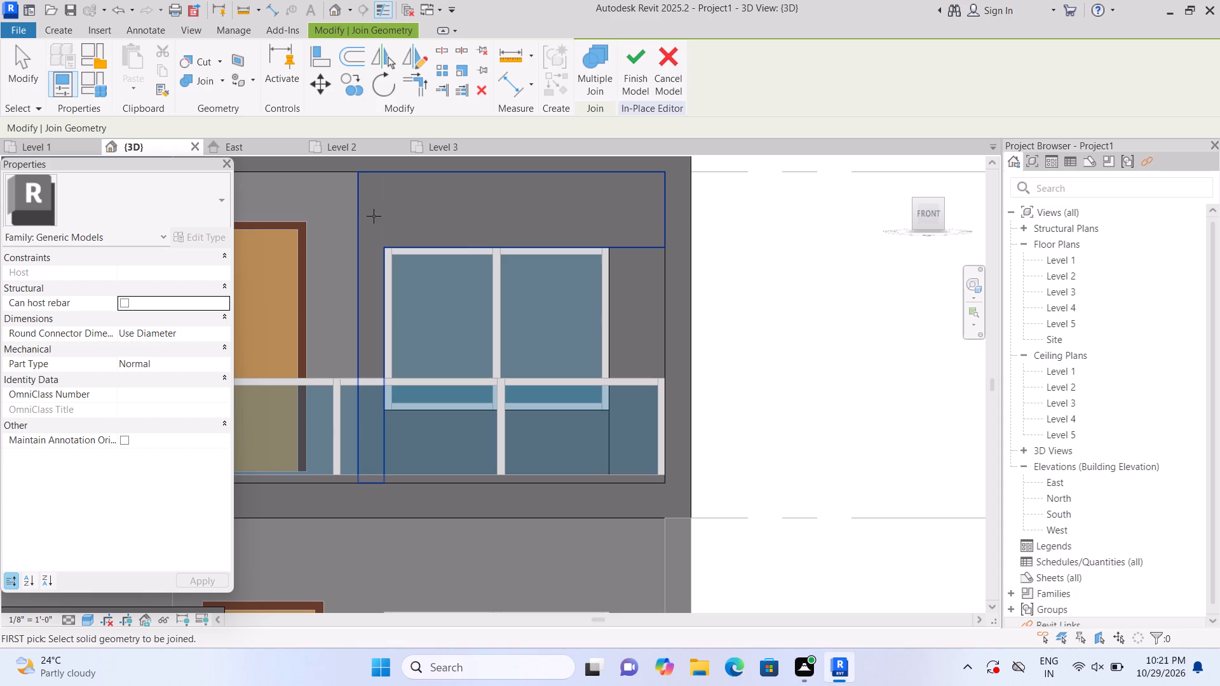
pyautogui.click(625, 241)
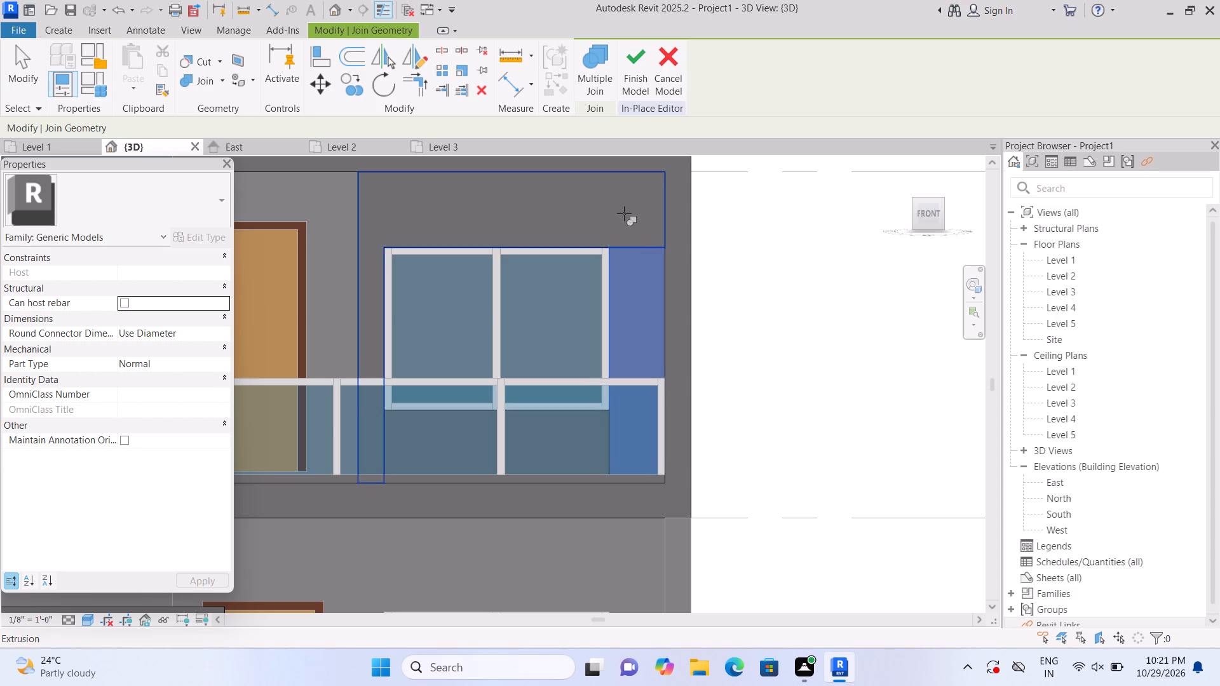
pyautogui.click(624, 211)
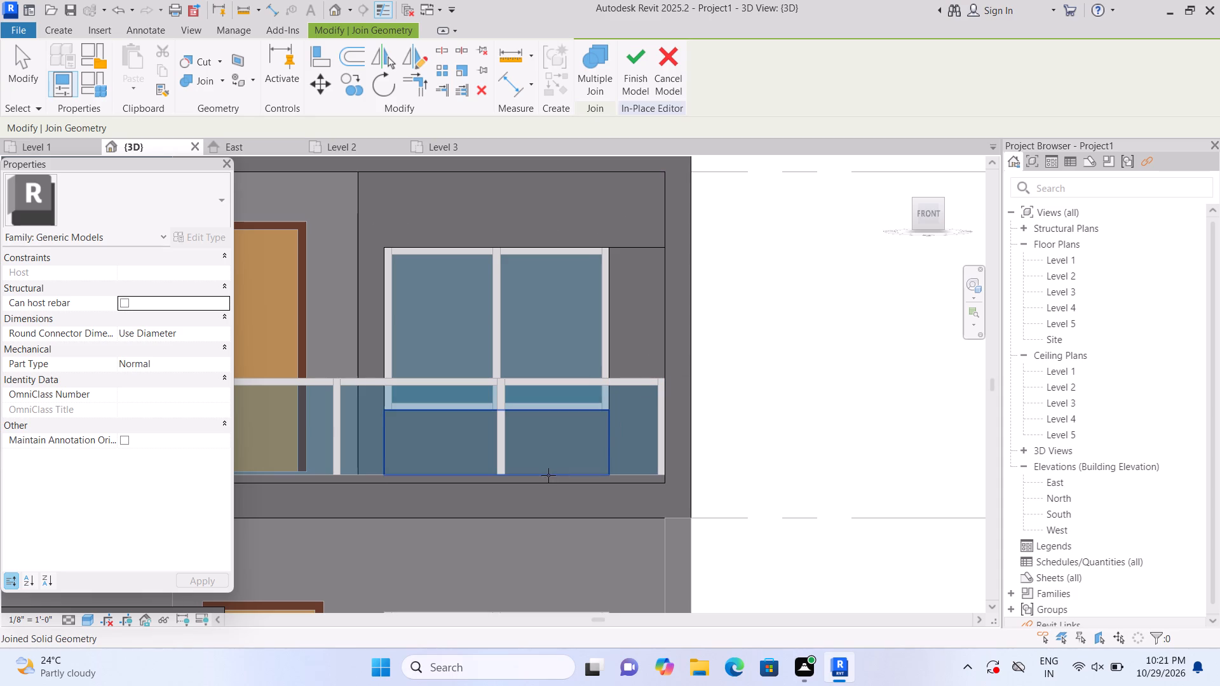
pyautogui.click(528, 437)
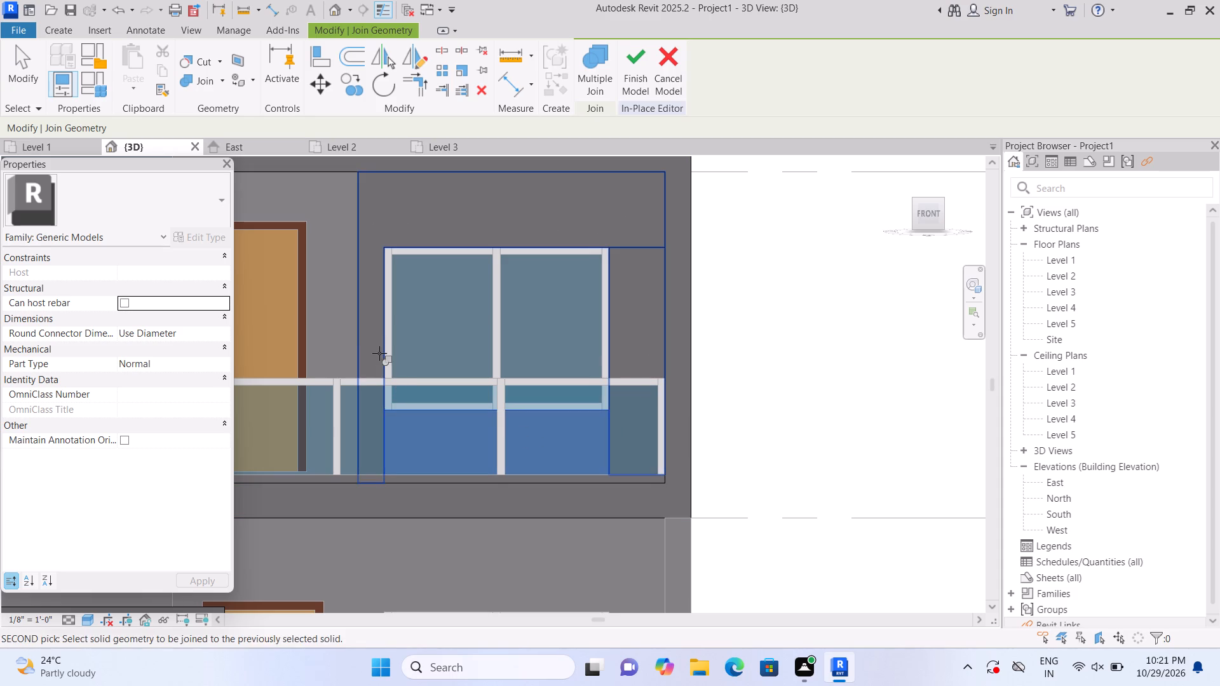
pyautogui.click(379, 353)
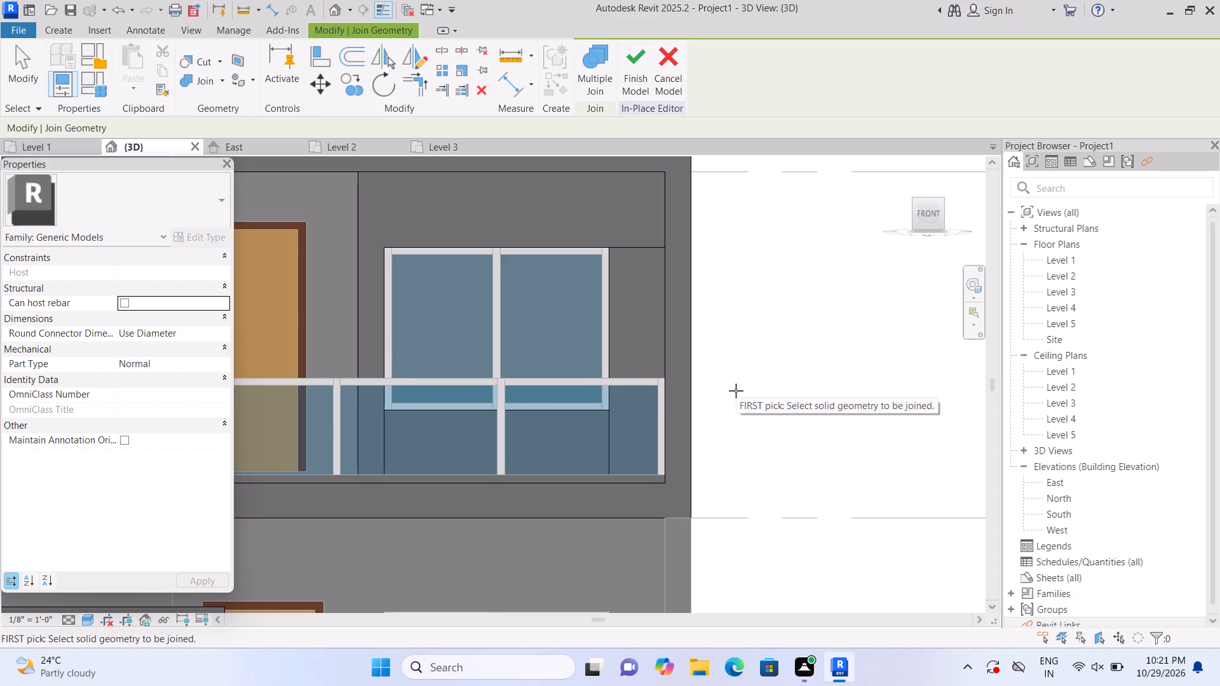
pyautogui.scroll(1, 667, 263)
pyautogui.press('Escape')
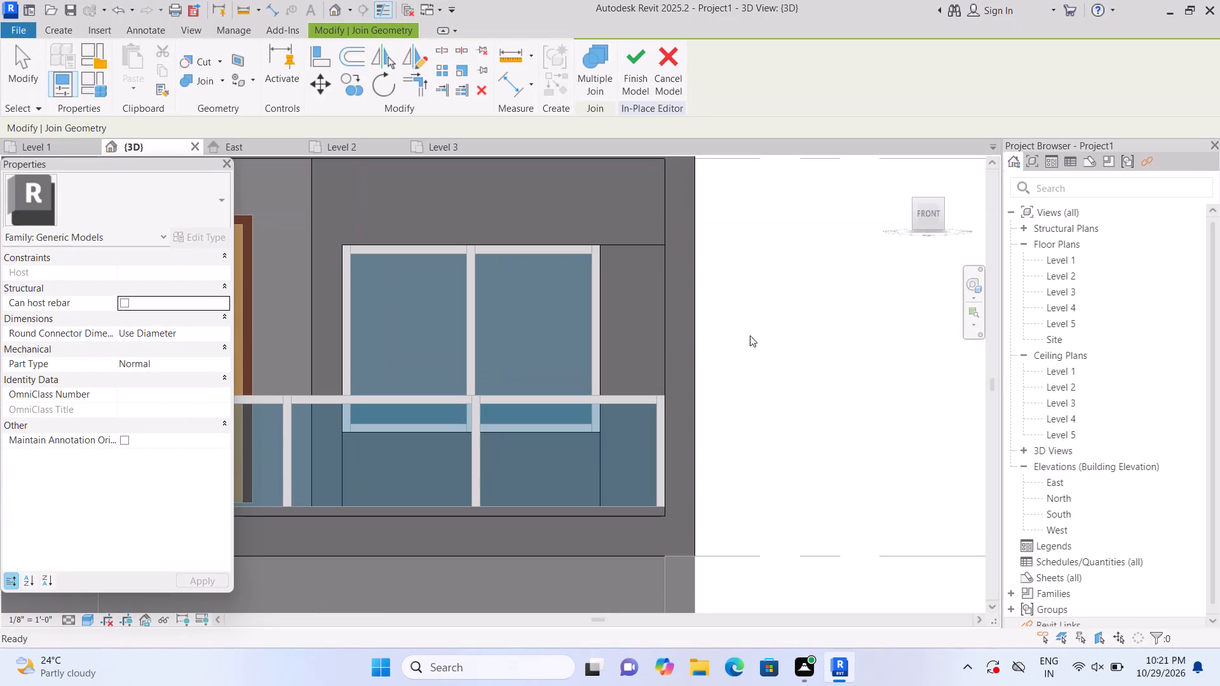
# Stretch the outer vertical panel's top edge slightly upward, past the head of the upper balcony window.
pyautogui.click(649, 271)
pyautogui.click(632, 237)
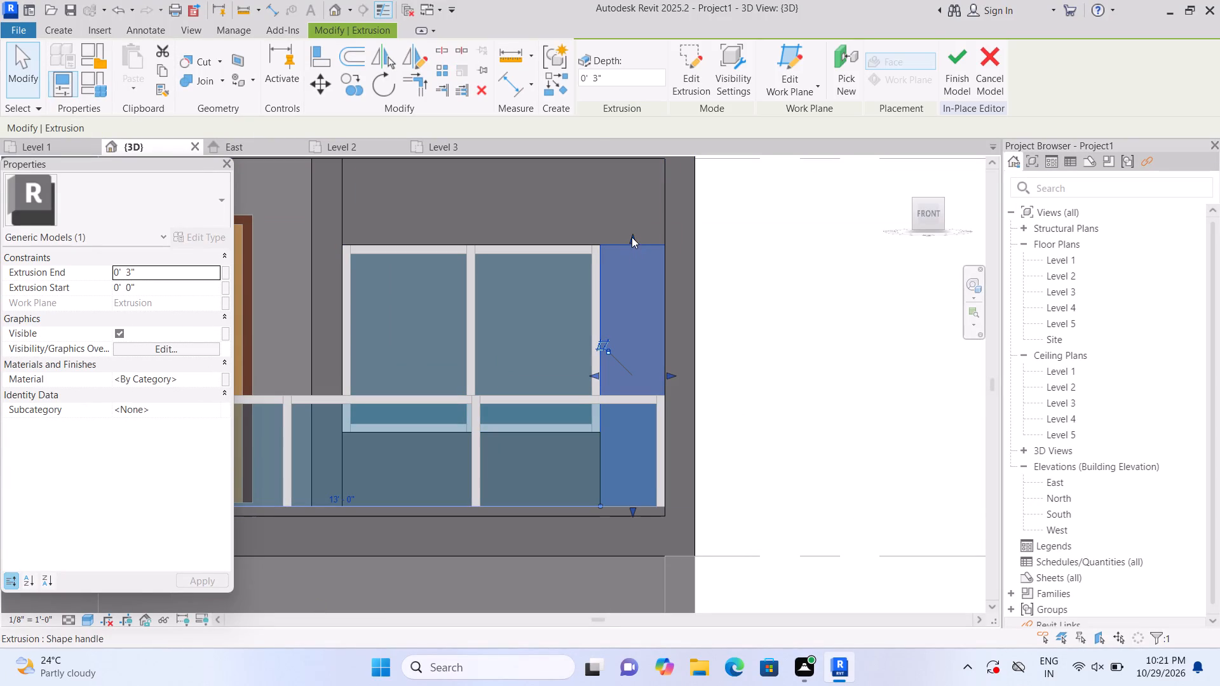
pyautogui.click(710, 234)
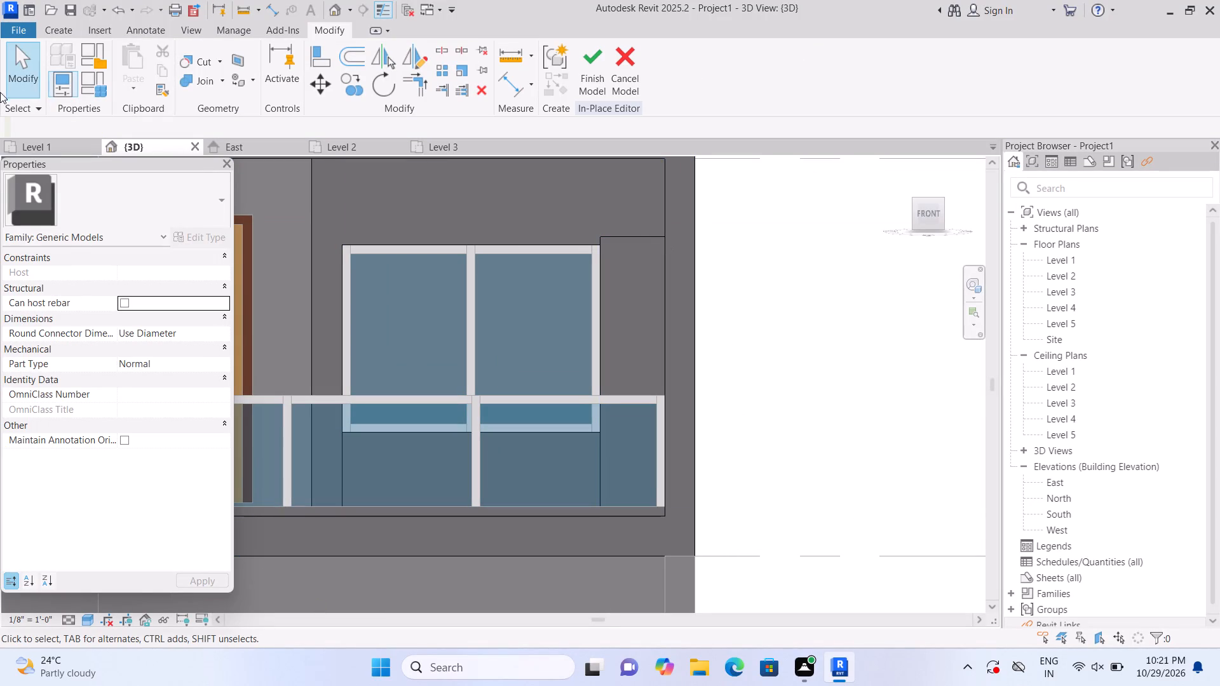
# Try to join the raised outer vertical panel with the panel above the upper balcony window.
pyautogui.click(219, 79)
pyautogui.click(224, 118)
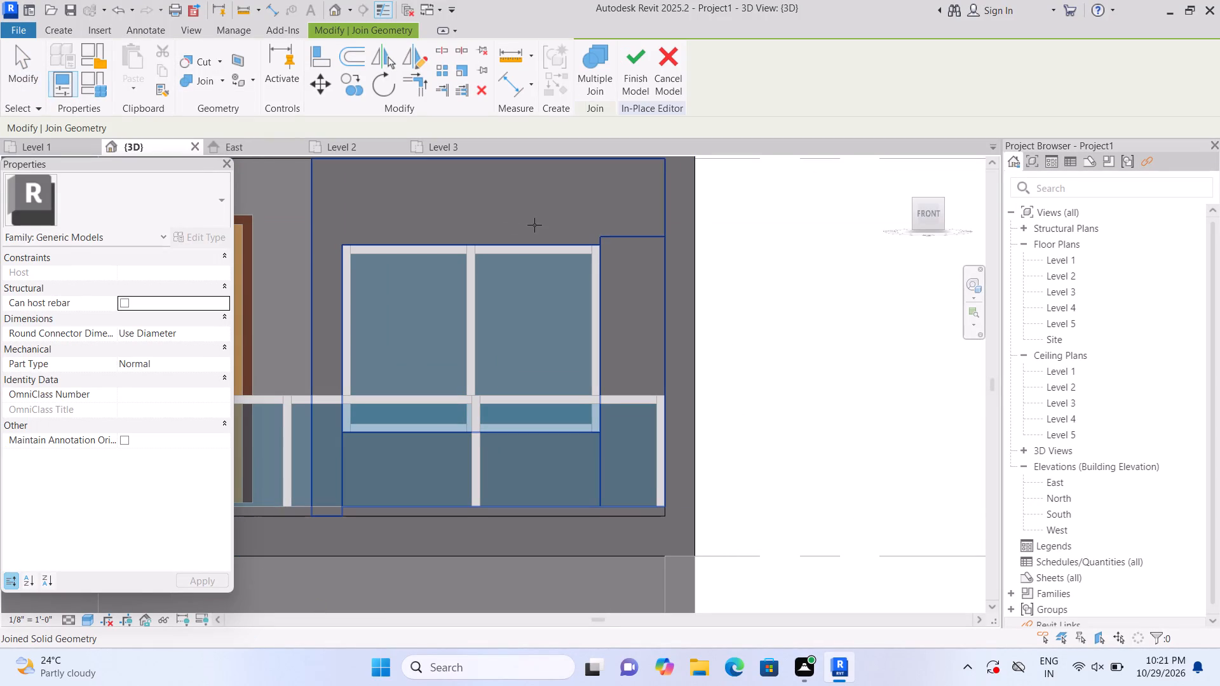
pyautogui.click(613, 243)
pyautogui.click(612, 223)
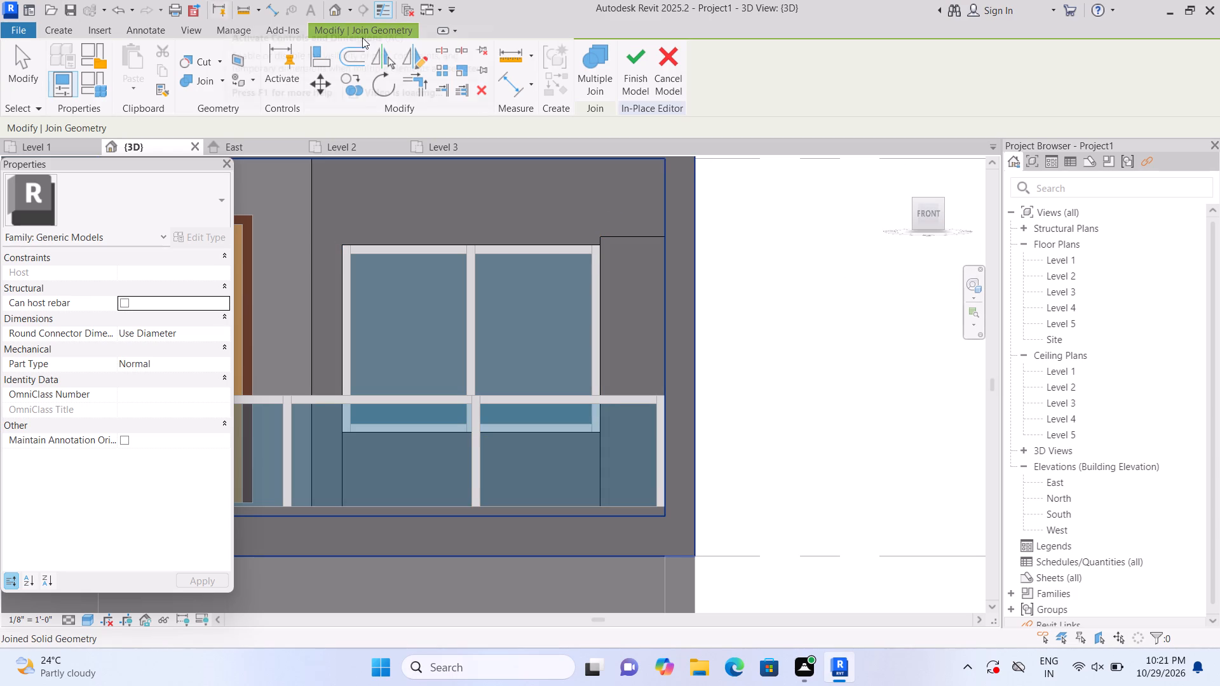
# Examine the panels framing the upper balcony window from an angled 3D view, especially the outer vertical panel's top.
pyautogui.click(335, 11)
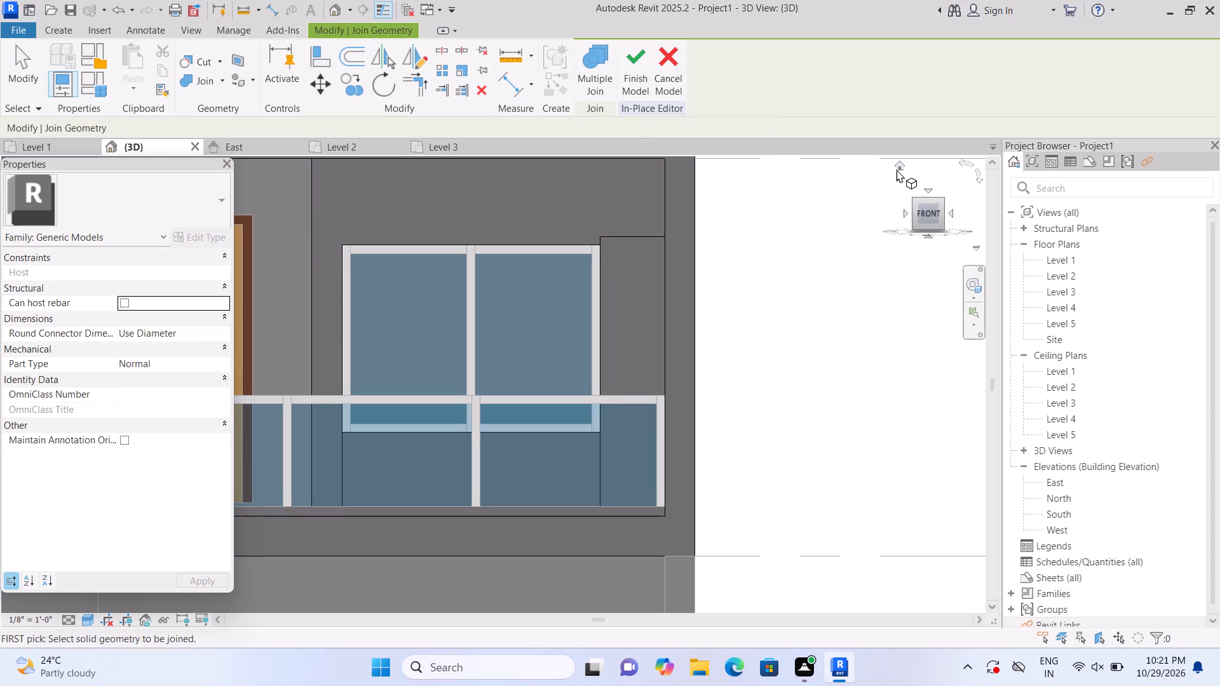
pyautogui.click(901, 163)
pyautogui.scroll(3, 370, 446)
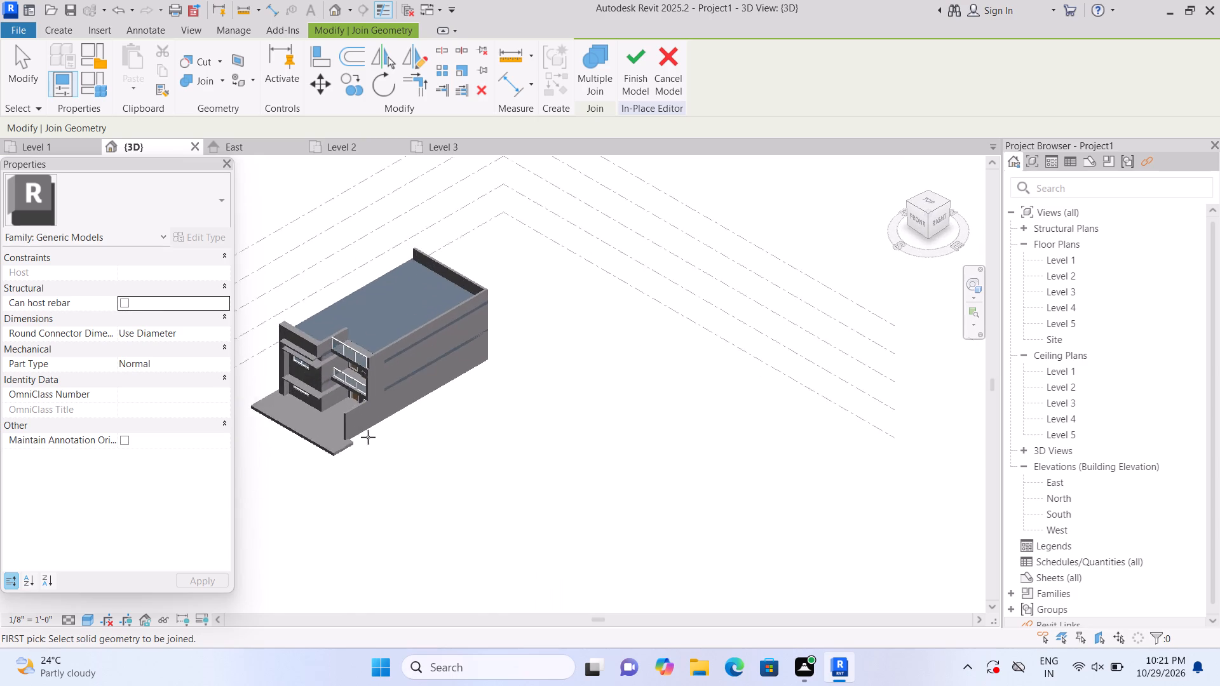
pyautogui.scroll(9, 368, 437)
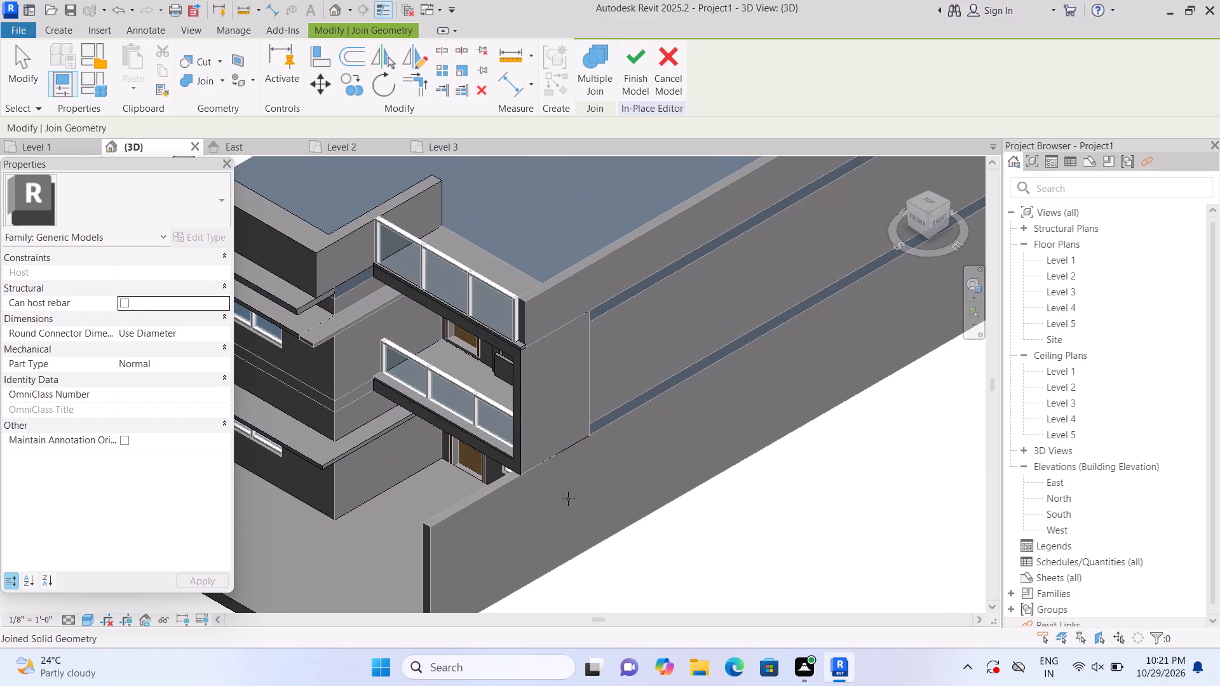
pyautogui.keyDown('shift'); pyautogui.moveTo(568, 499); pyautogui.dragTo(647, 323, button='middle'); pyautogui.keyUp('shift')
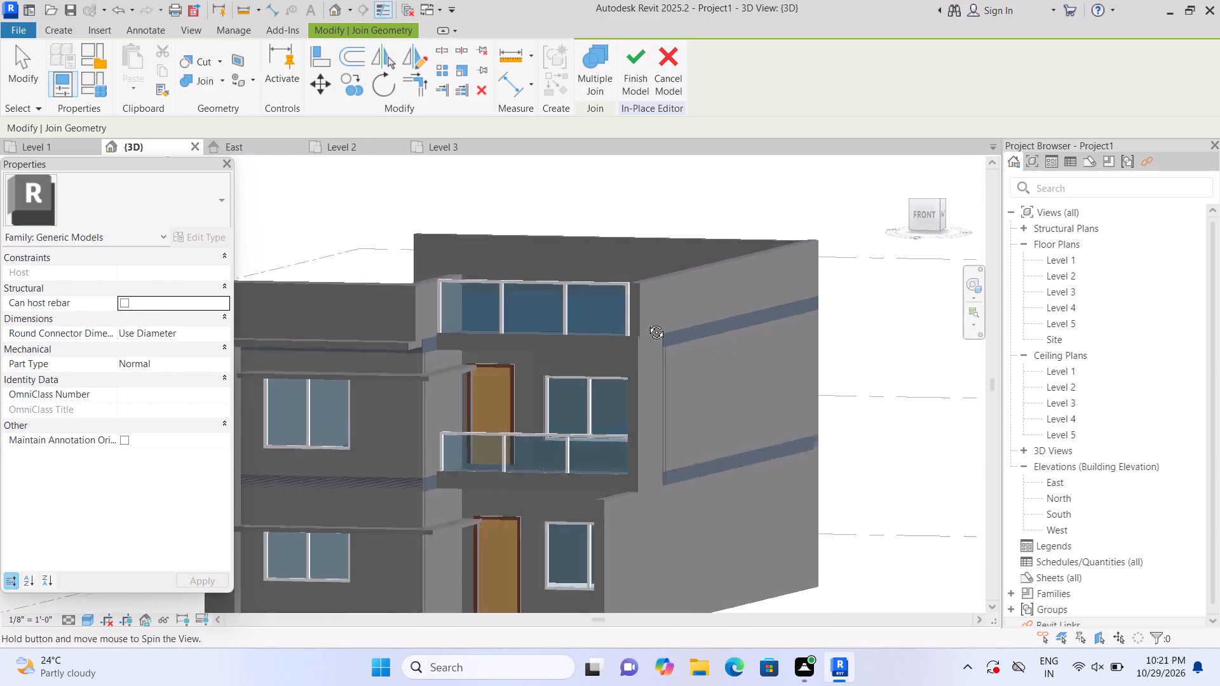
pyautogui.keyDown('shift'); pyautogui.moveTo(647, 323); pyautogui.dragTo(717, 342, button='middle'); pyautogui.keyUp('shift')
pyautogui.scroll(6, 825, 450)
pyautogui.moveTo(818, 440); pyautogui.dragTo(639, 329, button='middle')
pyautogui.scroll(1, 659, 332)
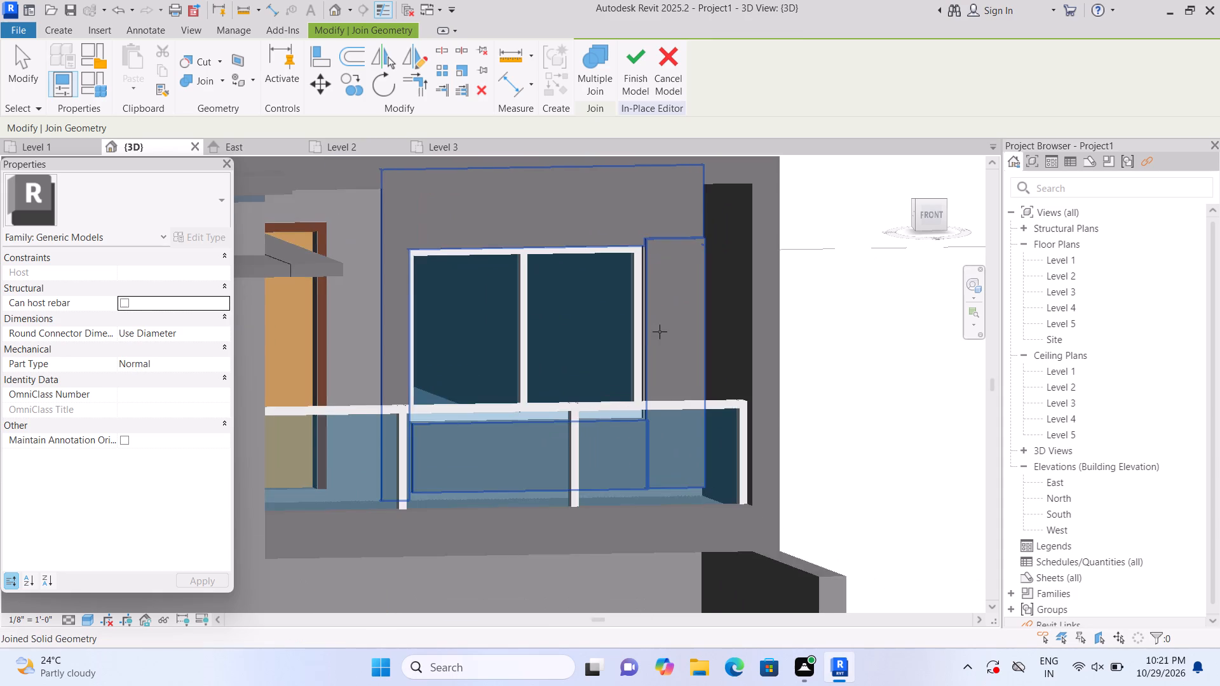
pyautogui.scroll(2, 650, 337)
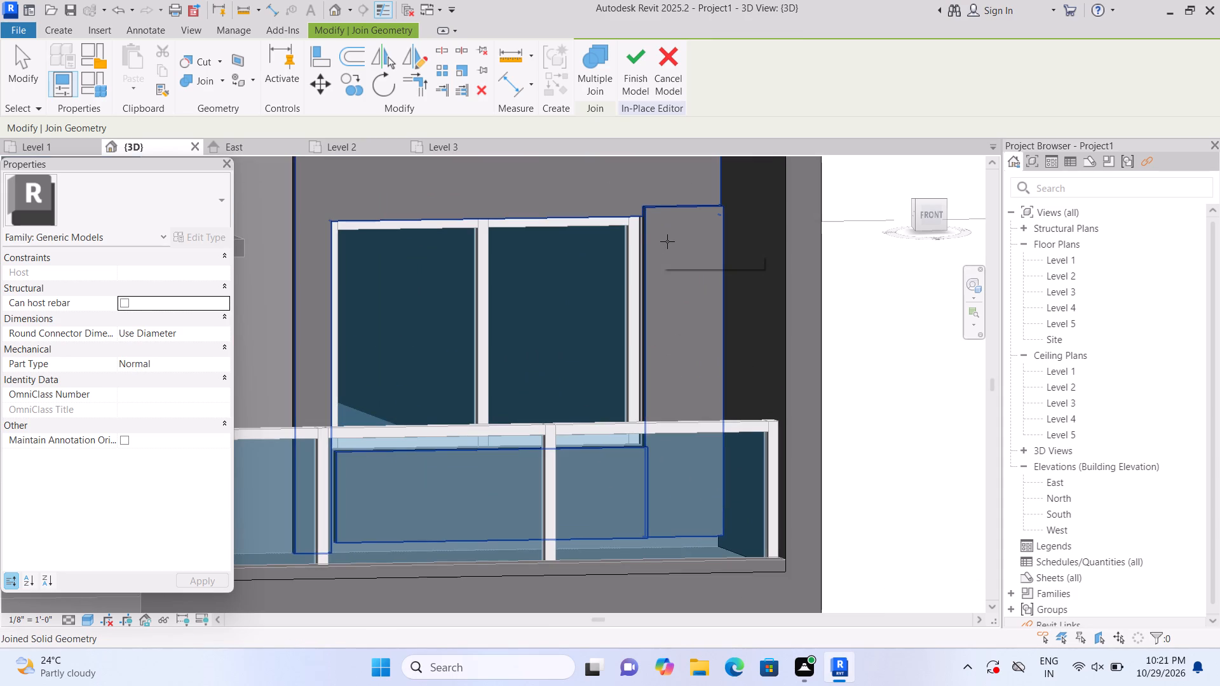
pyautogui.click(668, 241)
pyautogui.press('Escape')
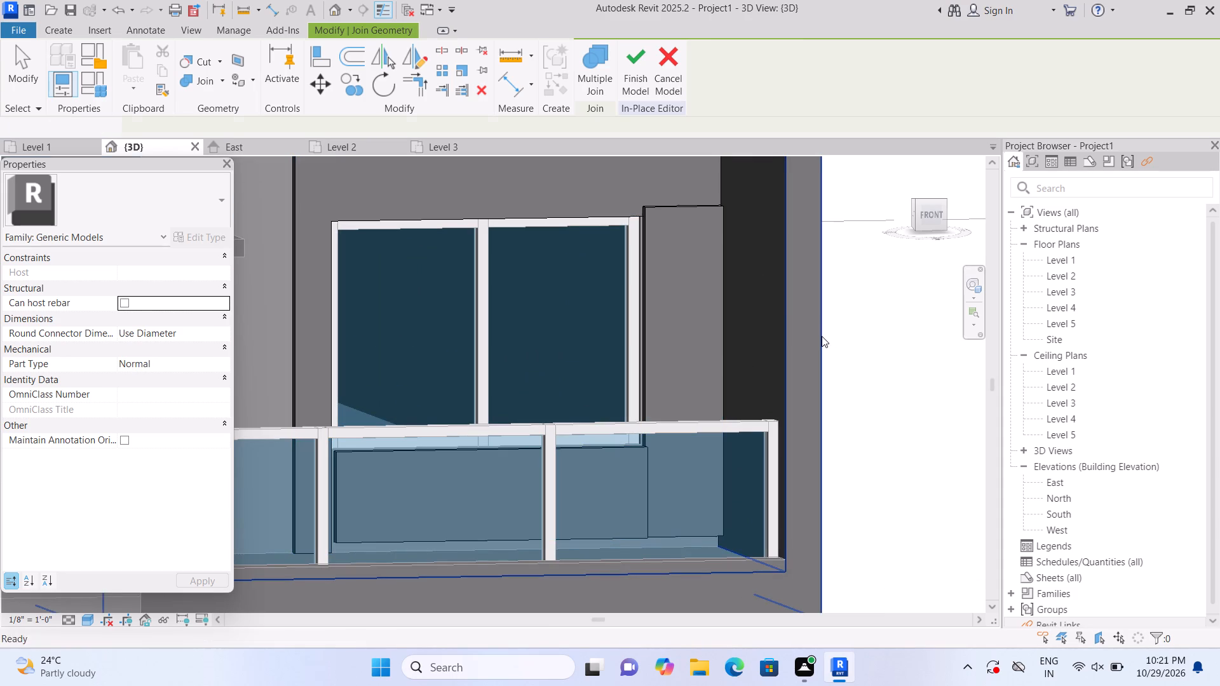
# Stretch the outer vertical panel's top edge down to align with the underside of the panel above the window.
pyautogui.click(688, 335)
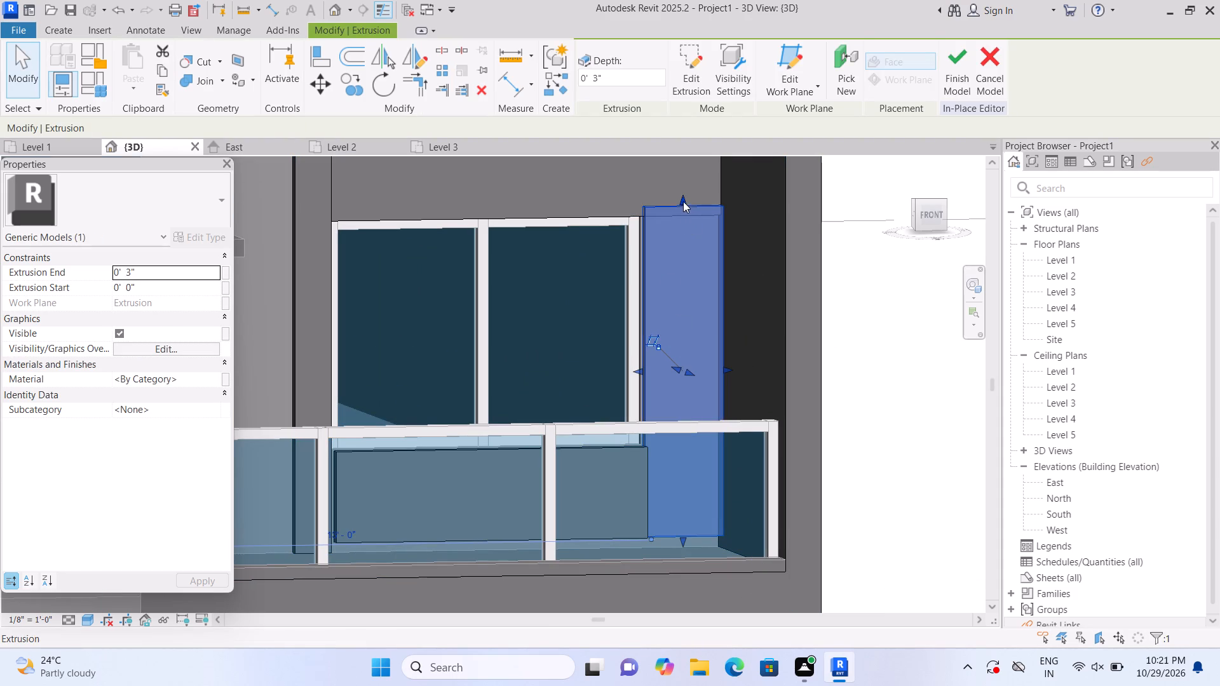
pyautogui.moveTo(682, 198); pyautogui.dragTo(682, 218)
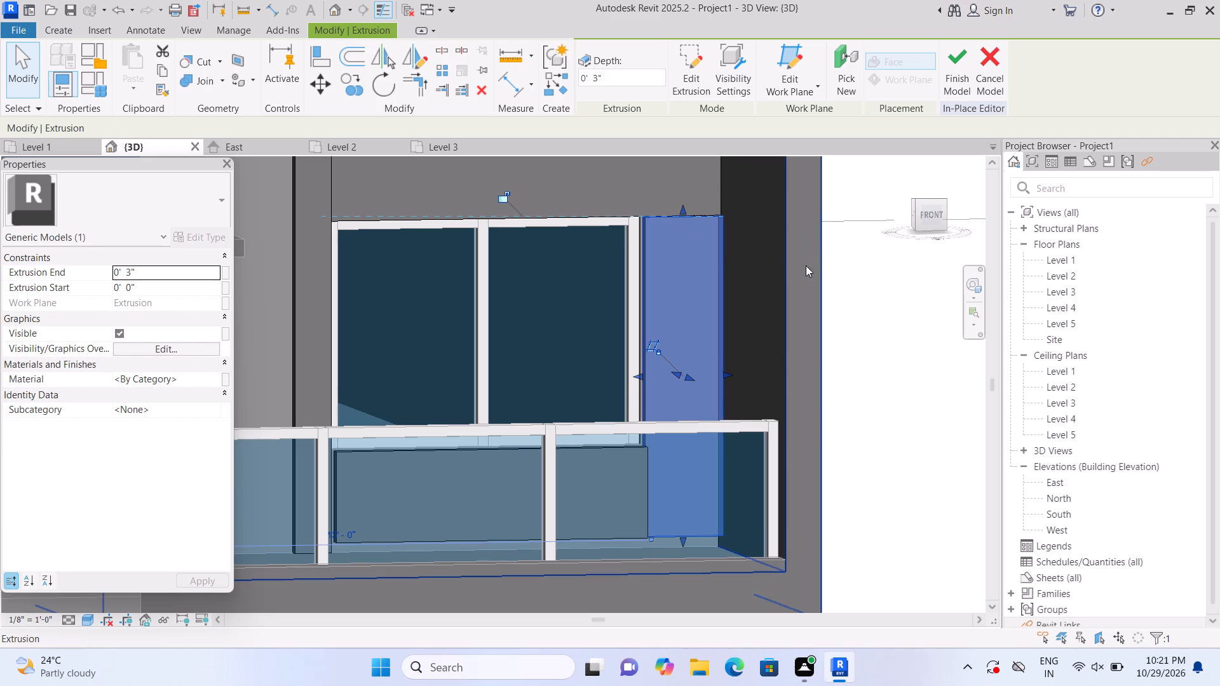
pyautogui.click(834, 281)
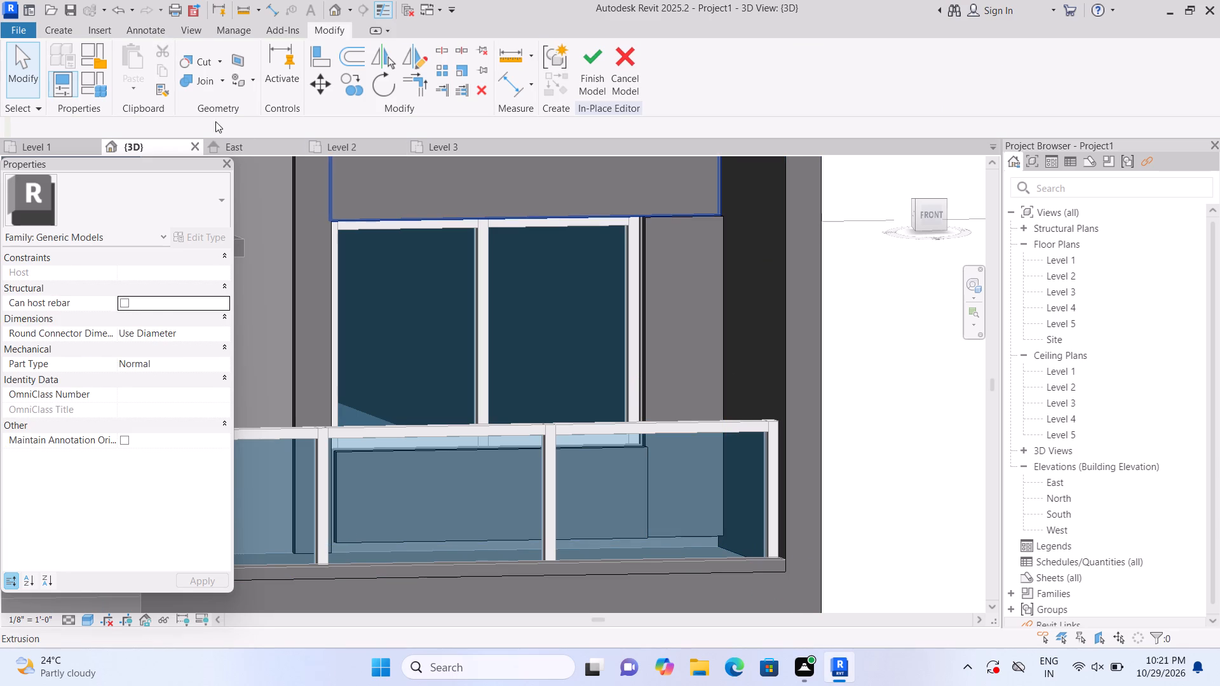
# Join the outer vertical panel with the panel above the upper balcony window.
pyautogui.click(223, 84)
pyautogui.click(225, 107)
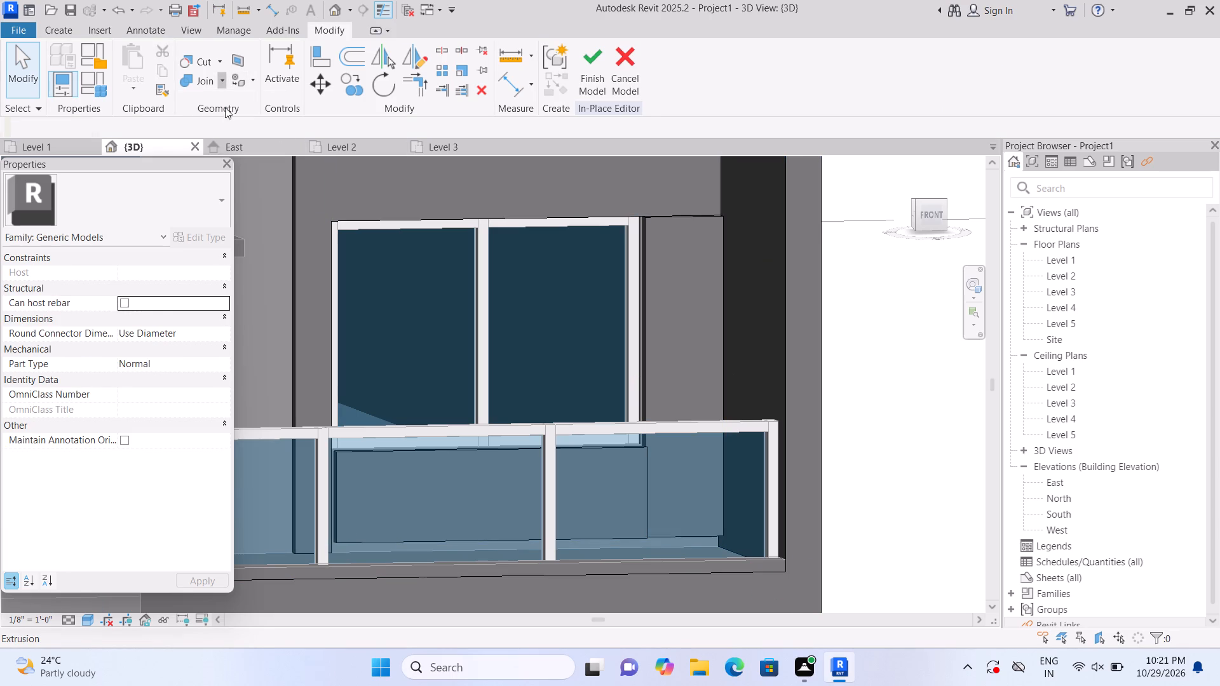
pyautogui.click(689, 250)
pyautogui.click(680, 212)
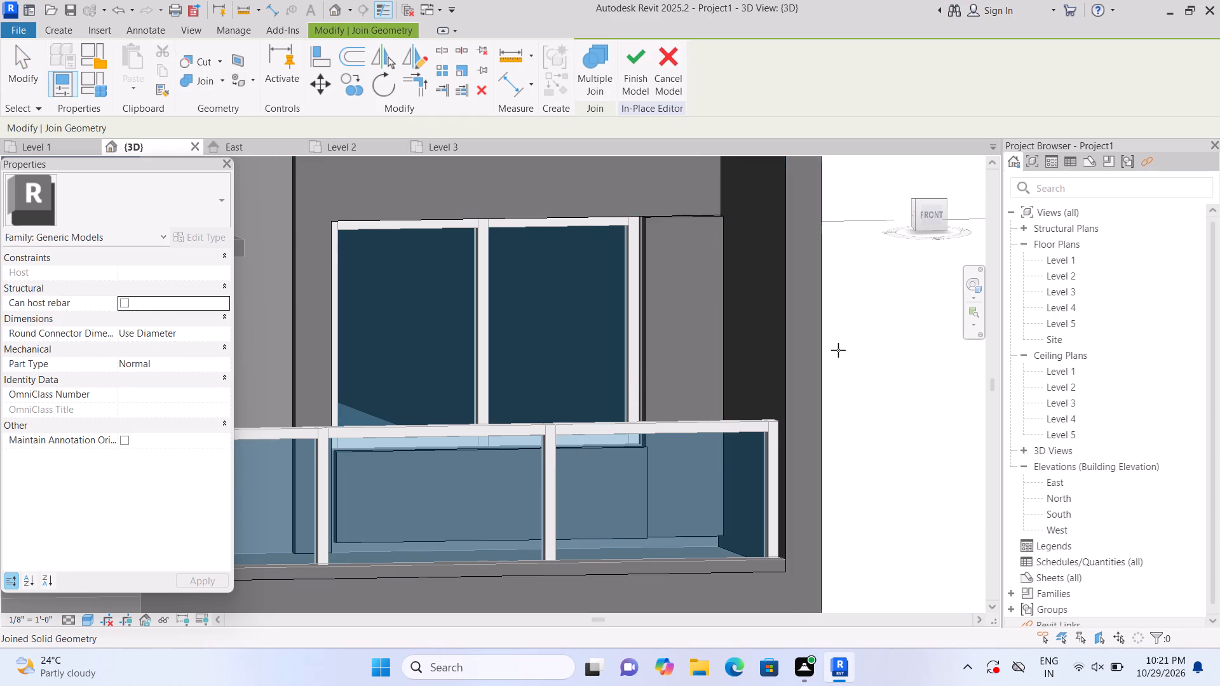
pyautogui.press('Escape')
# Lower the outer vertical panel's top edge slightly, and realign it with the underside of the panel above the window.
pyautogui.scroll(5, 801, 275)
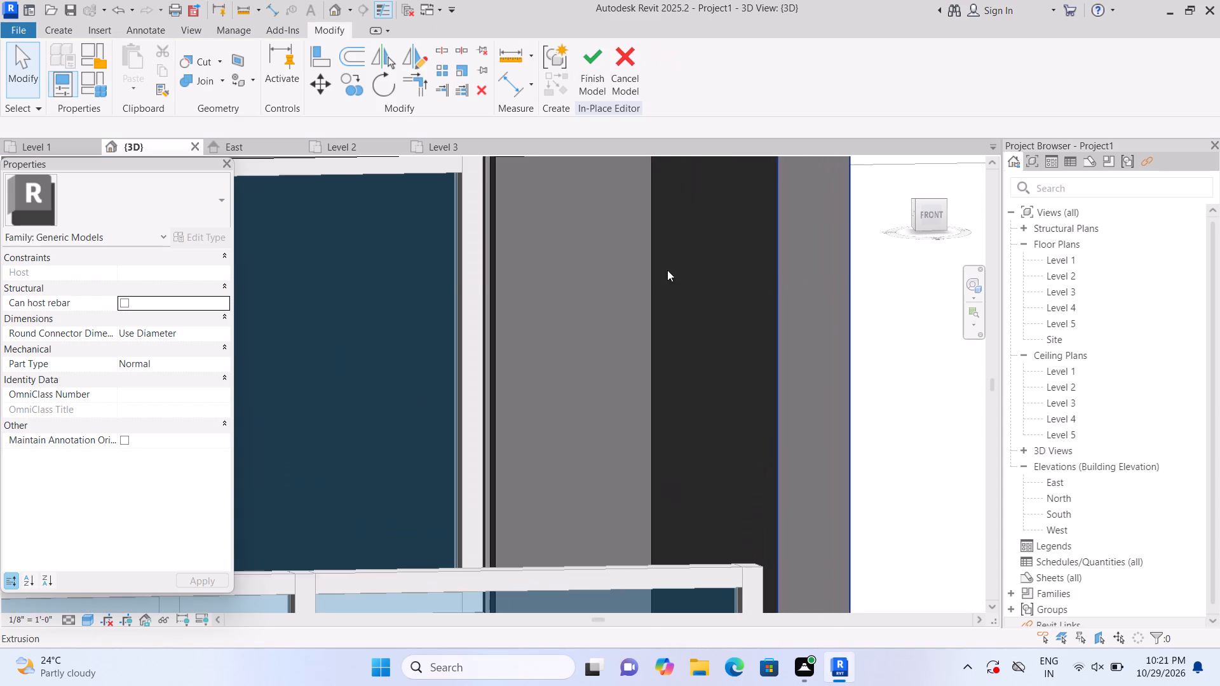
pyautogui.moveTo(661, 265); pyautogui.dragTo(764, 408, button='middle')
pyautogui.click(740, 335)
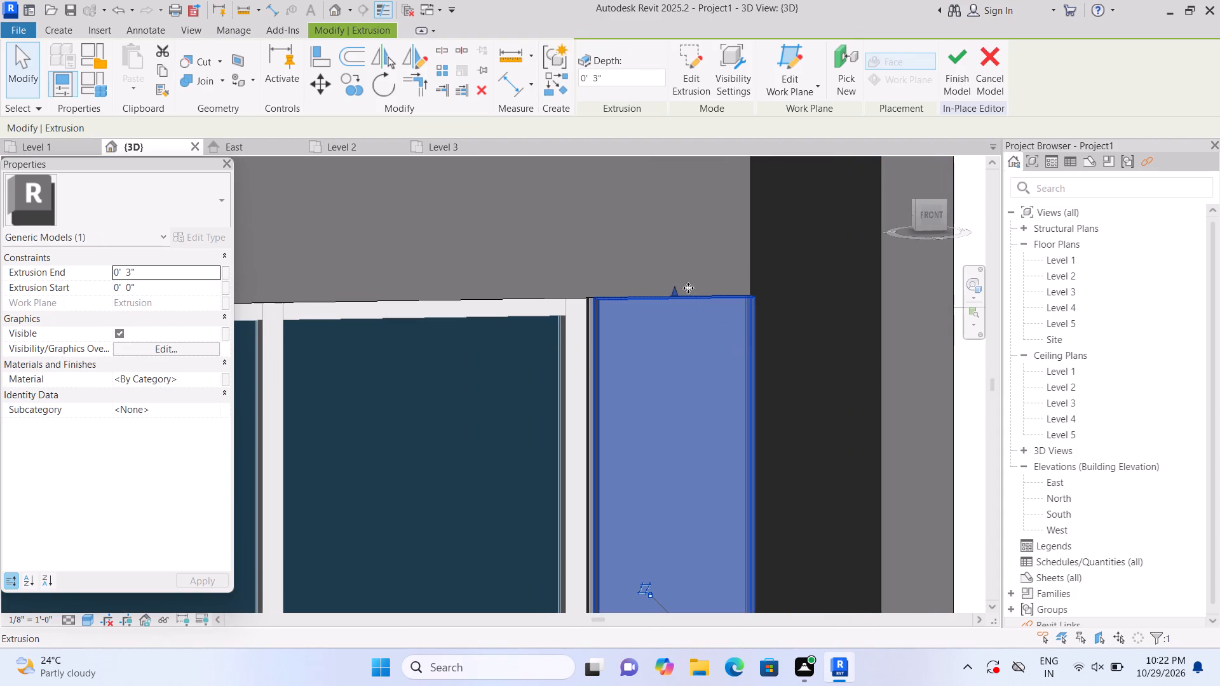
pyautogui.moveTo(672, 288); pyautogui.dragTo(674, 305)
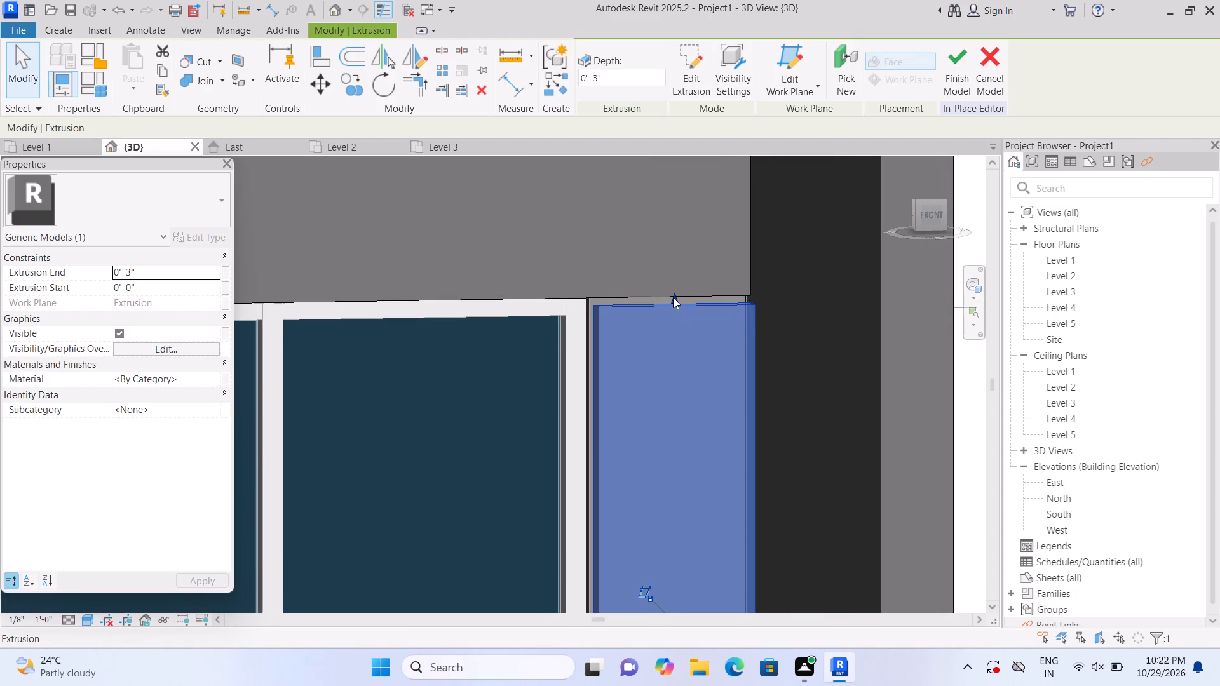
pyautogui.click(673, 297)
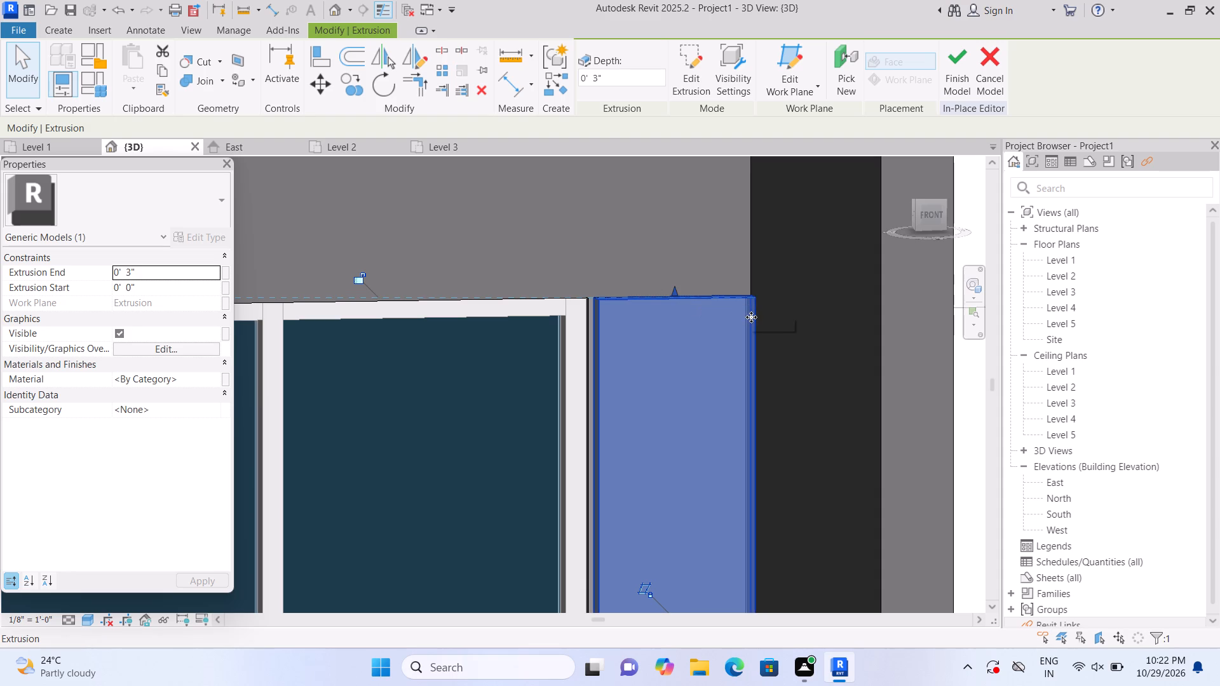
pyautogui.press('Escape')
# Examine the outer vertical panel's edges where it meets the panel above and the side of the upper balcony window.
pyautogui.scroll(1, 695, 398)
pyautogui.moveTo(679, 397); pyautogui.dragTo(646, 201, button='middle')
pyautogui.moveTo(664, 321); pyautogui.dragTo(725, 567, button='middle')
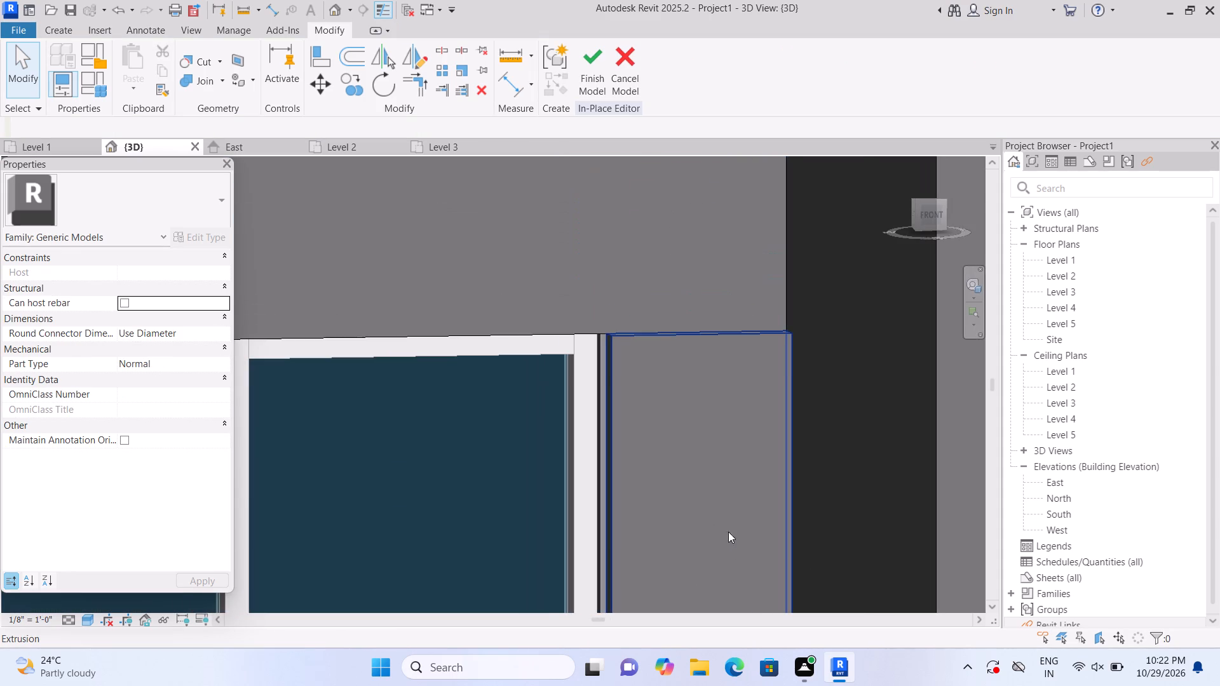
pyautogui.scroll(-8, 725, 515)
pyautogui.scroll(4, 722, 499)
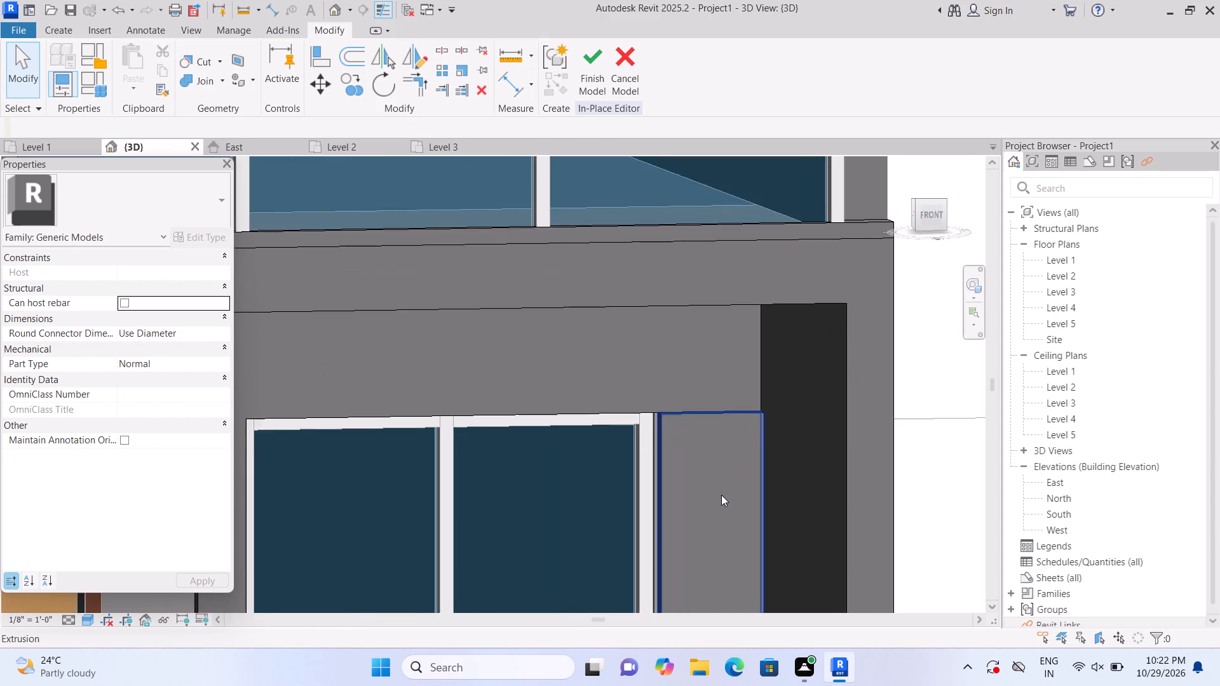
pyautogui.moveTo(720, 495); pyautogui.dragTo(667, 386, button='middle')
pyautogui.scroll(2, 666, 386)
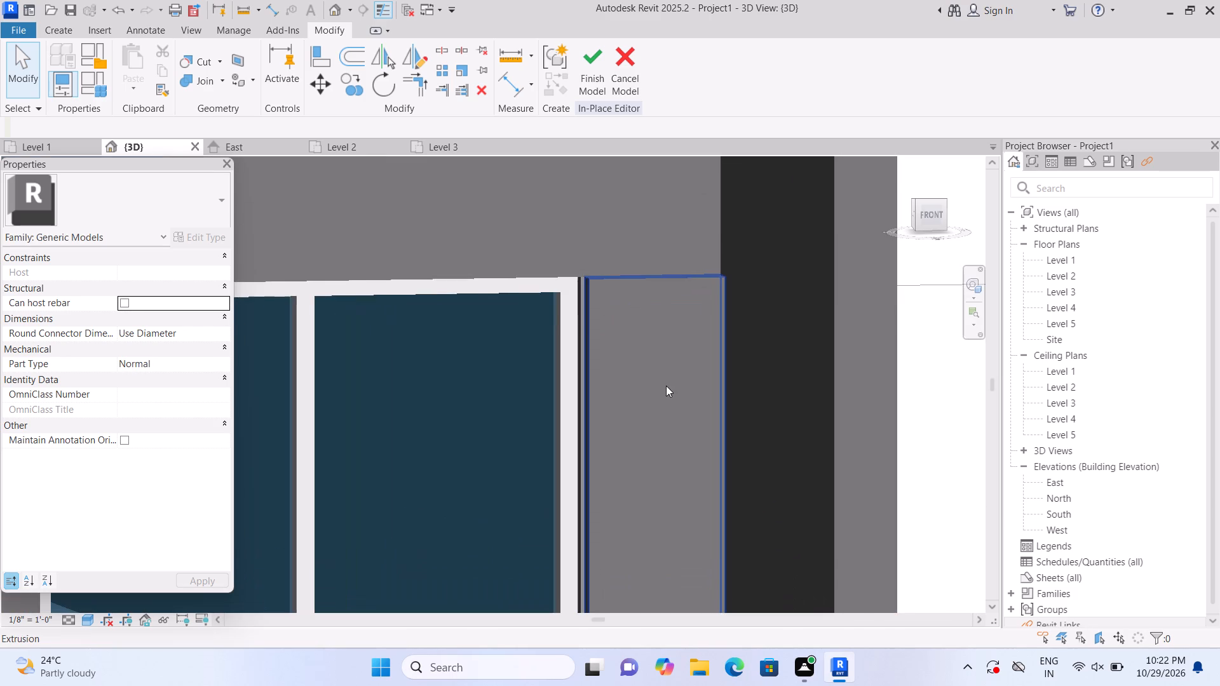
pyautogui.moveTo(593, 405); pyautogui.dragTo(566, 266, button='middle')
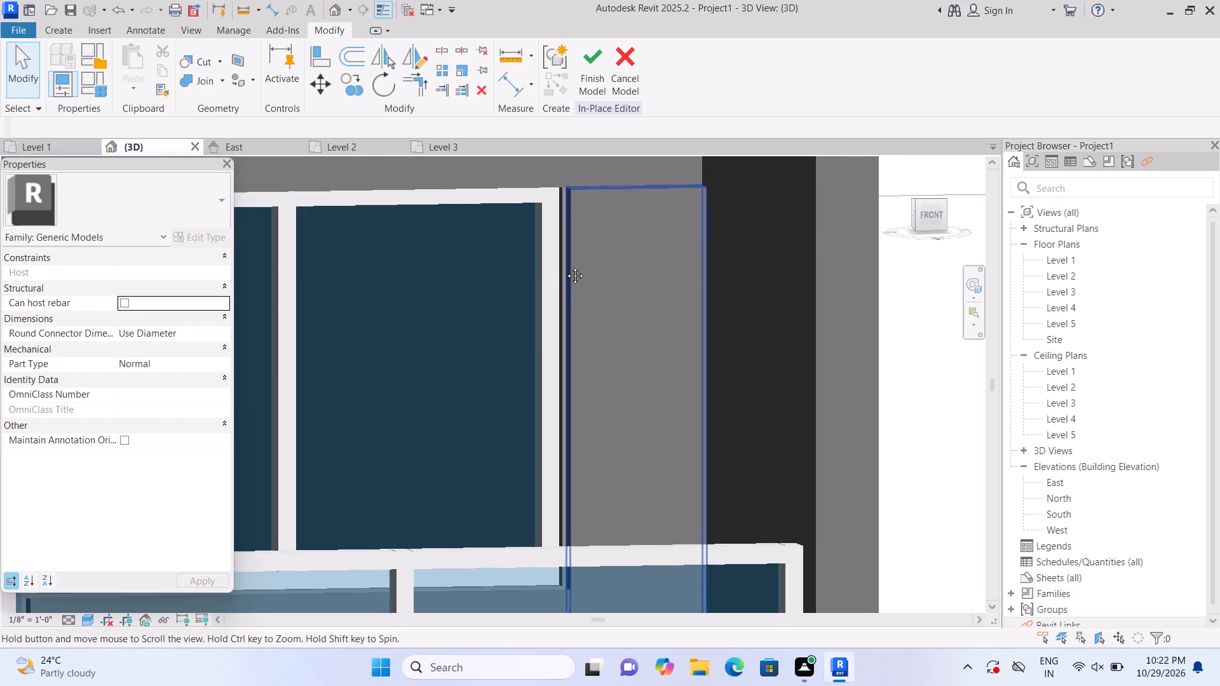
pyautogui.moveTo(566, 266); pyautogui.dragTo(561, 245, button='middle')
pyautogui.scroll(-2, 602, 350)
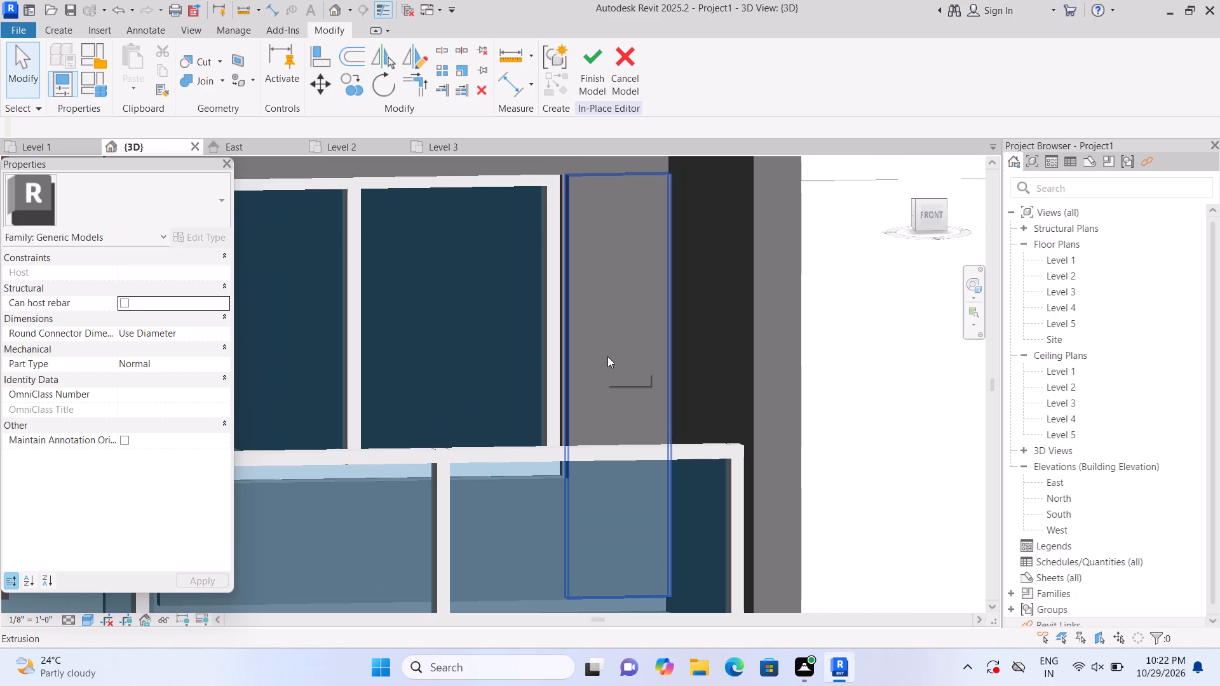
# Stretch the outer vertical panel's inner side edge slightly toward the upper balcony window frame to close the gap.
pyautogui.click(656, 324)
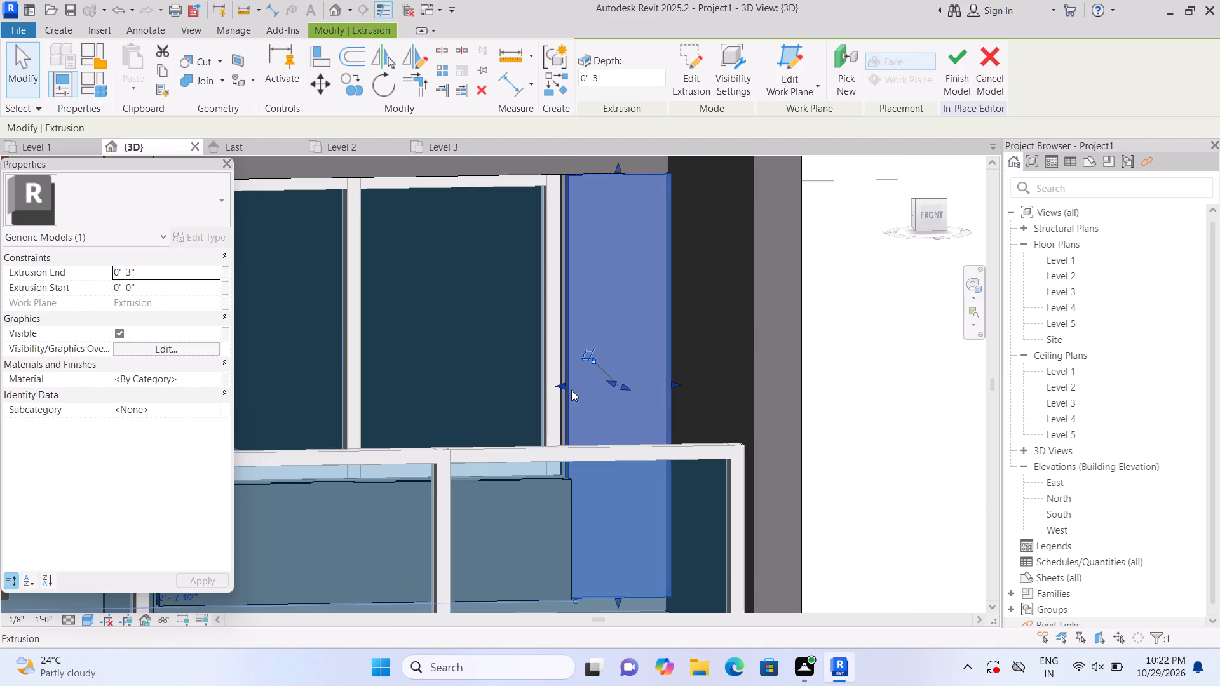
pyautogui.click(562, 384)
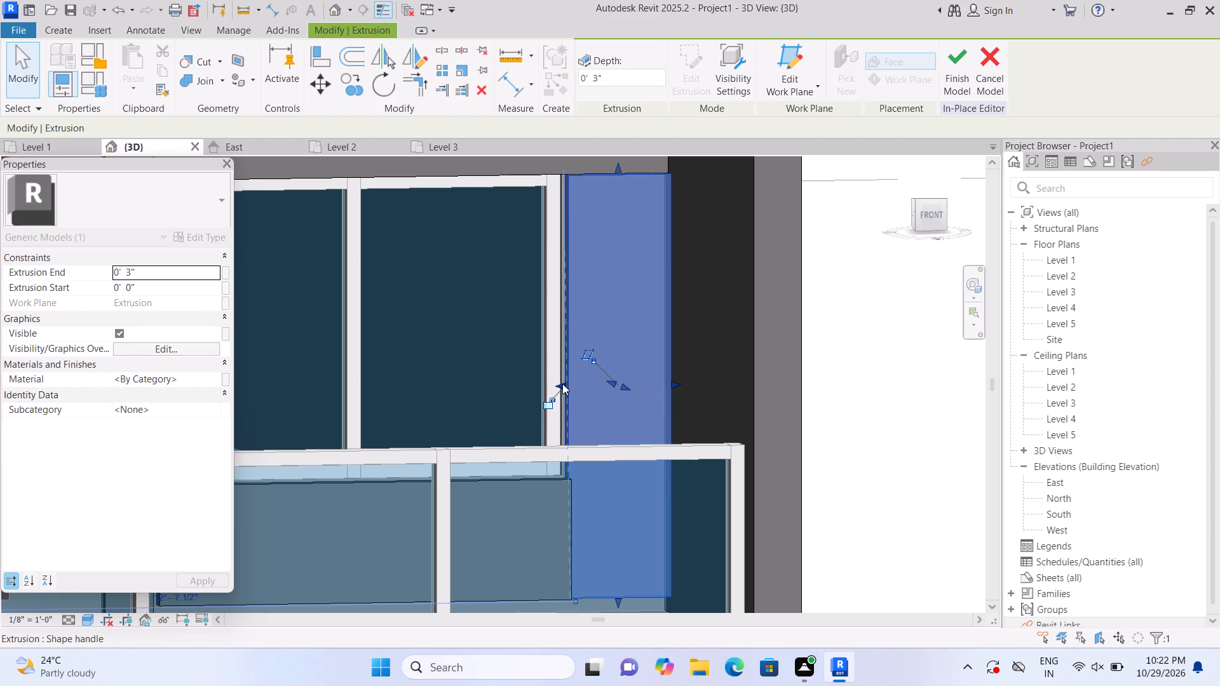
pyautogui.scroll(2, 436, 427)
pyautogui.scroll(1, 558, 416)
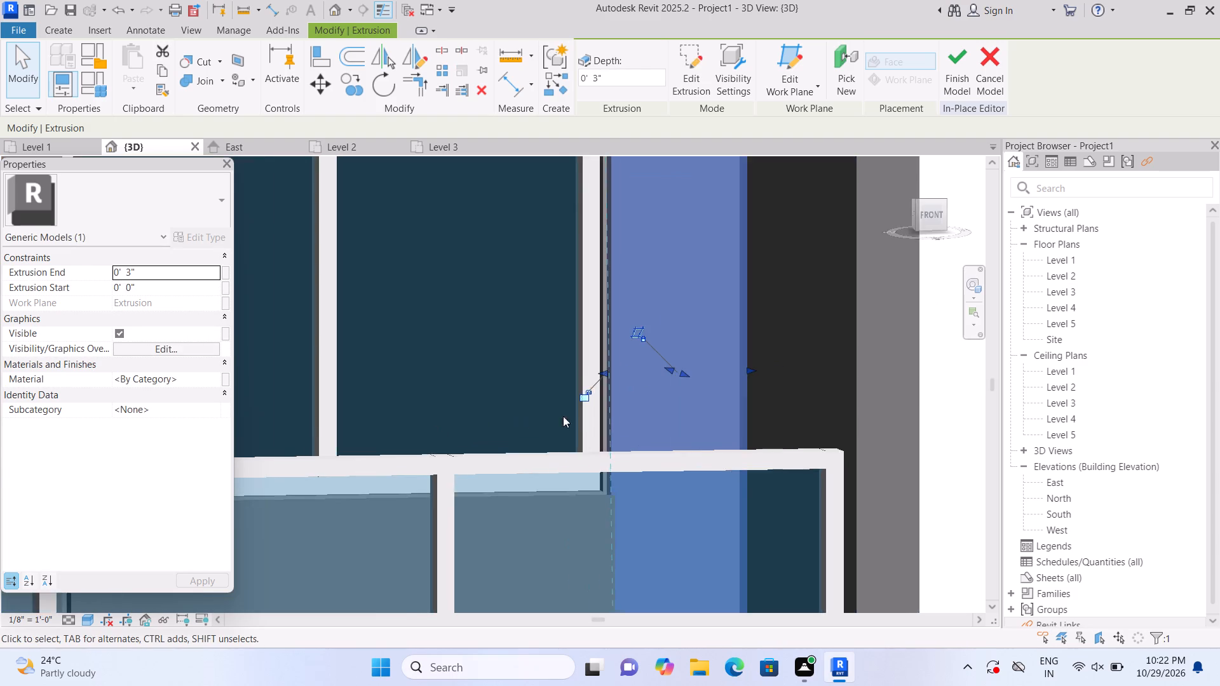
pyautogui.scroll(2, 563, 416)
pyautogui.scroll(5, 620, 376)
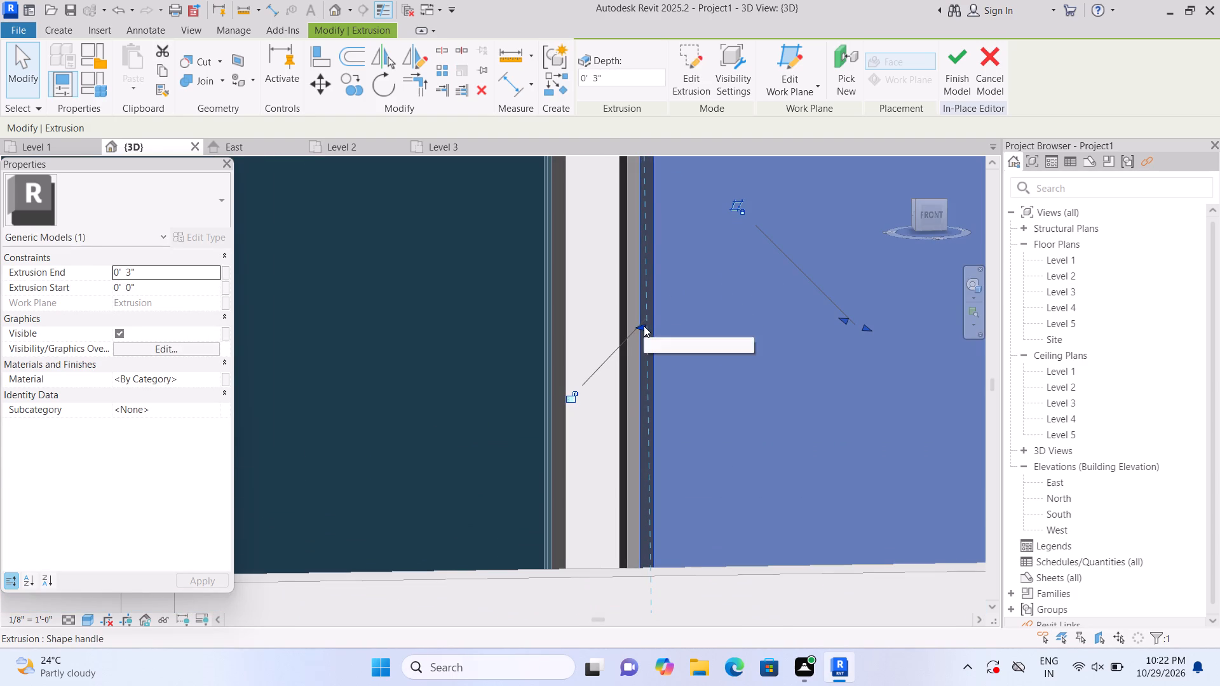
pyautogui.moveTo(644, 326); pyautogui.dragTo(638, 328)
pyautogui.scroll(-6, 638, 328)
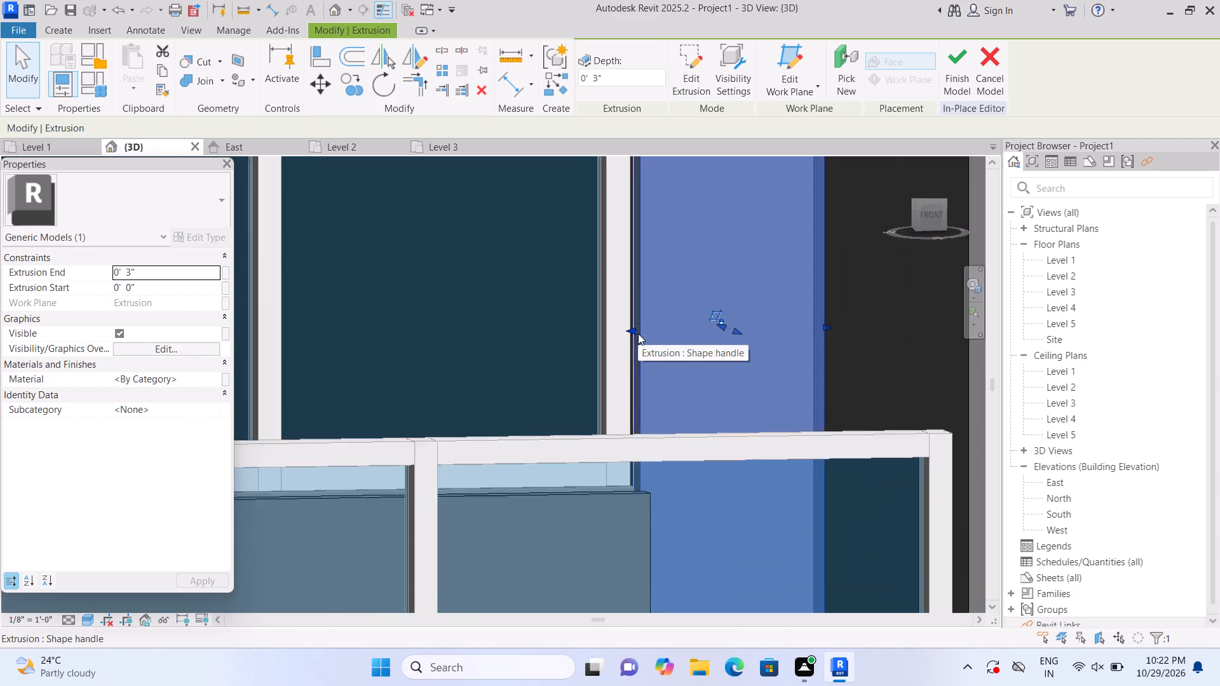
pyautogui.scroll(-5, 638, 333)
pyautogui.scroll(1, 890, 310)
pyautogui.moveTo(890, 310); pyautogui.dragTo(902, 375, button='middle')
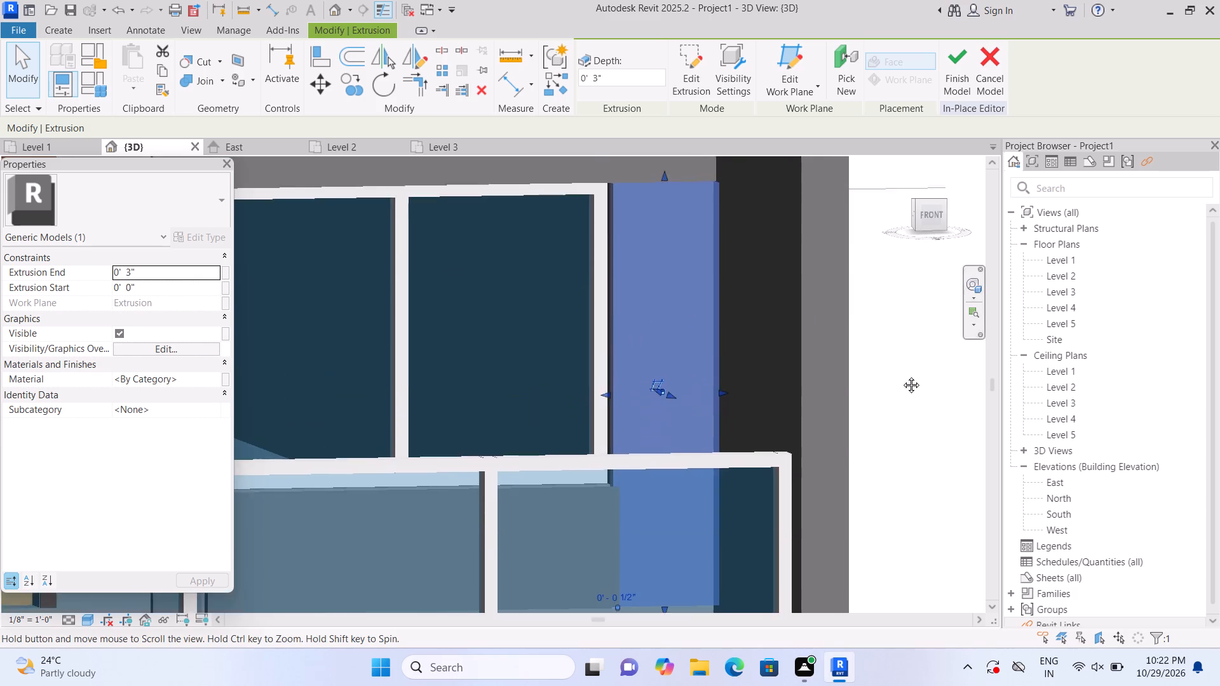
pyautogui.moveTo(902, 375); pyautogui.dragTo(875, 459, button='middle')
pyautogui.click(877, 412)
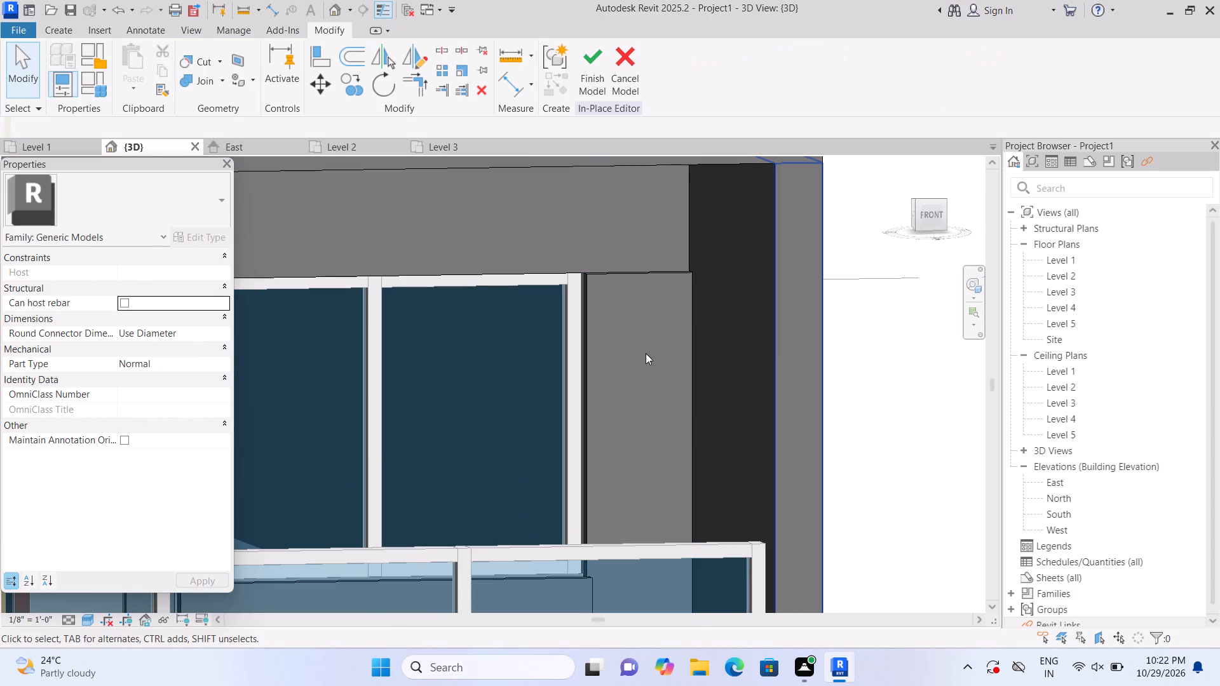
# Pull the outer vertical panel's extrusion end back to -0' 3" so its face sits flush with the panel above the window.
pyautogui.click(632, 326)
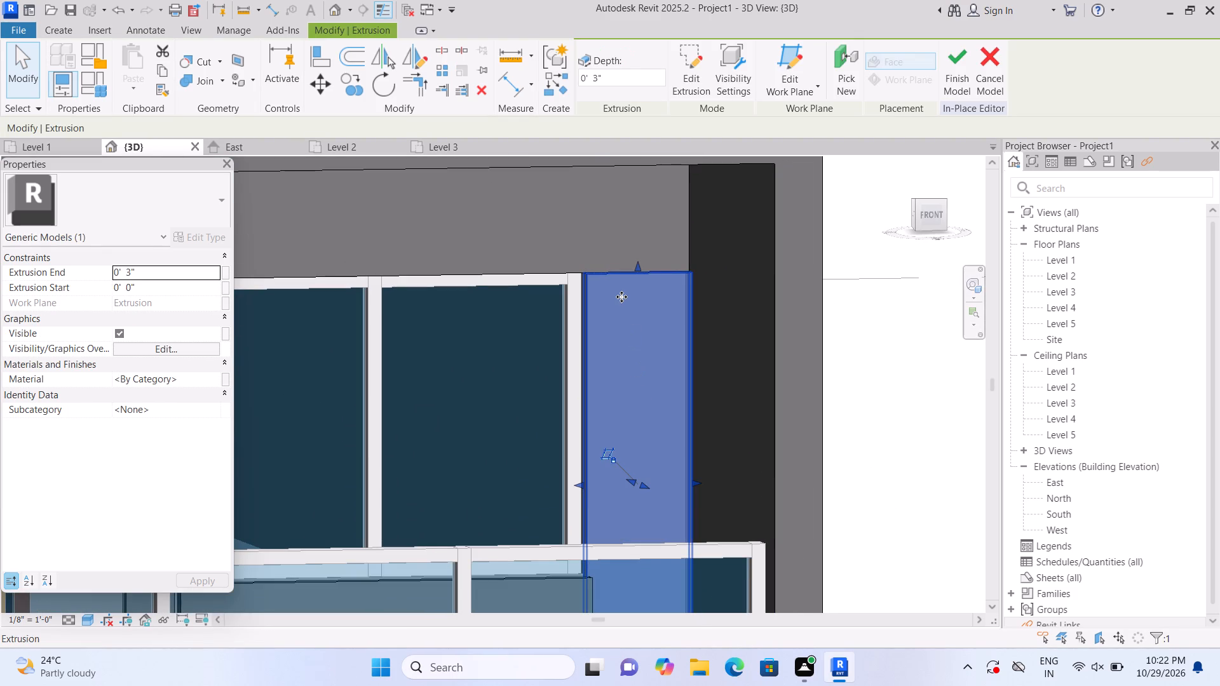
pyautogui.moveTo(642, 483); pyautogui.dragTo(634, 484)
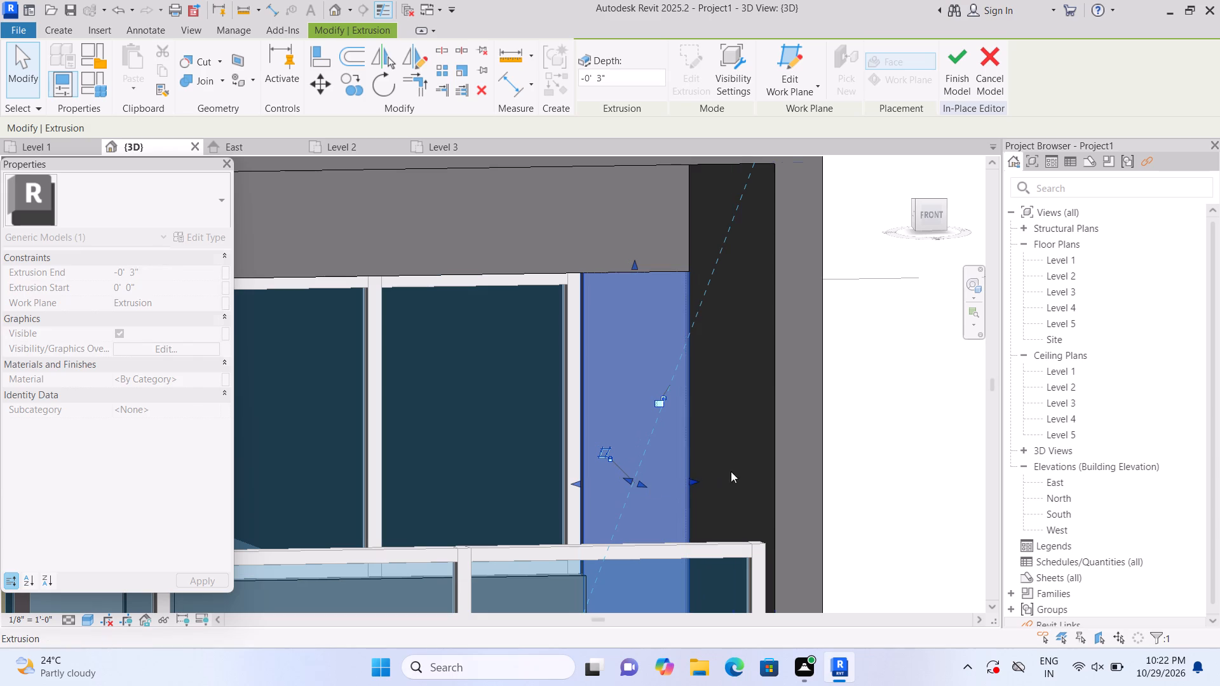
pyautogui.click(865, 412)
# Stretch the bottom edge of the joined panels below the upper balcony window down to meet the balcony floor slab.
pyautogui.scroll(-2, 867, 396)
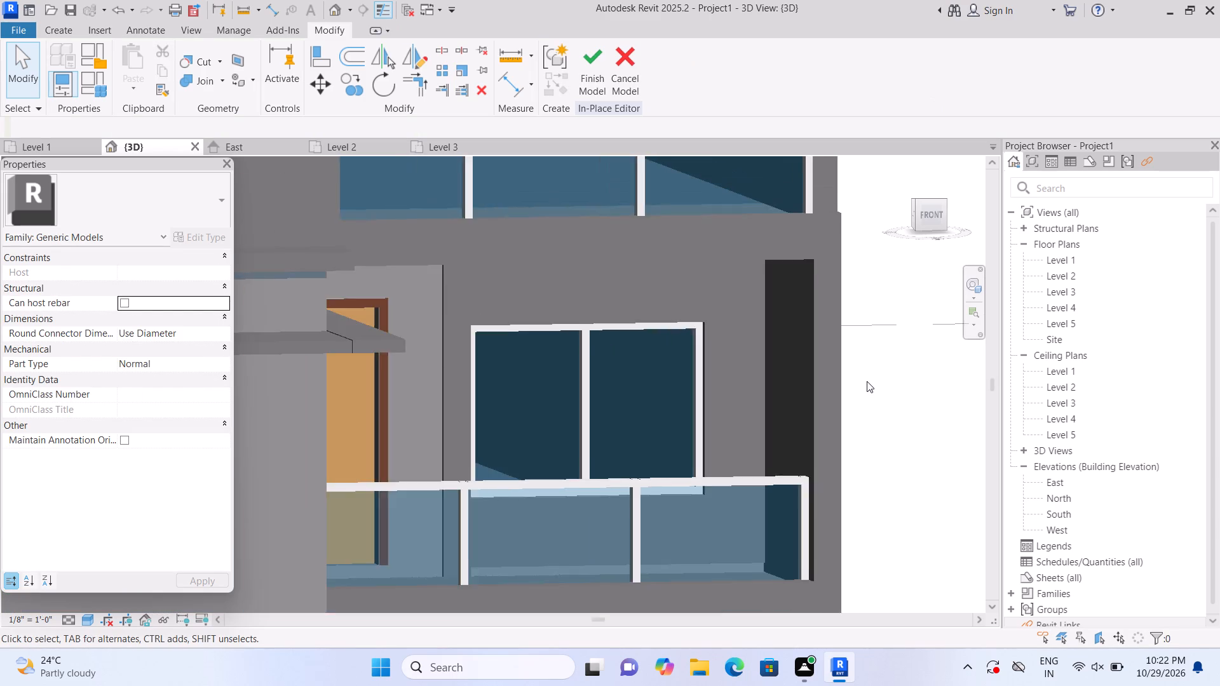
pyautogui.scroll(-3, 867, 381)
pyautogui.moveTo(869, 417); pyautogui.dragTo(865, 281, button='middle')
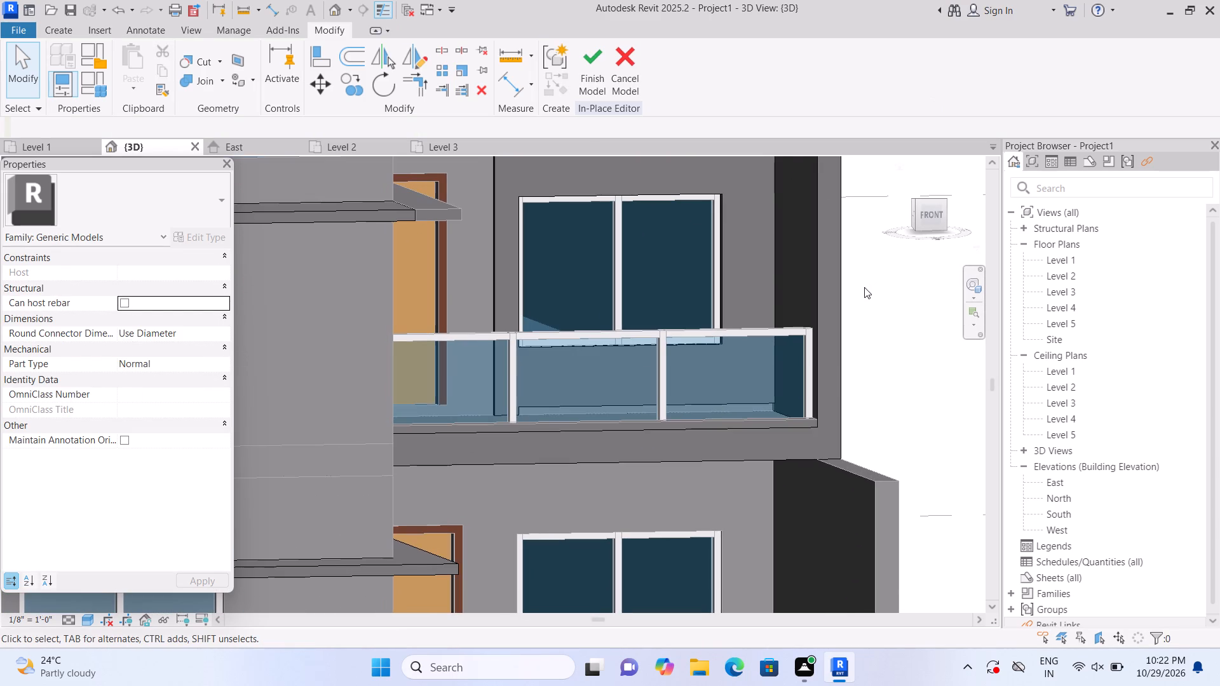
pyautogui.scroll(1, 745, 396)
pyautogui.click(745, 396)
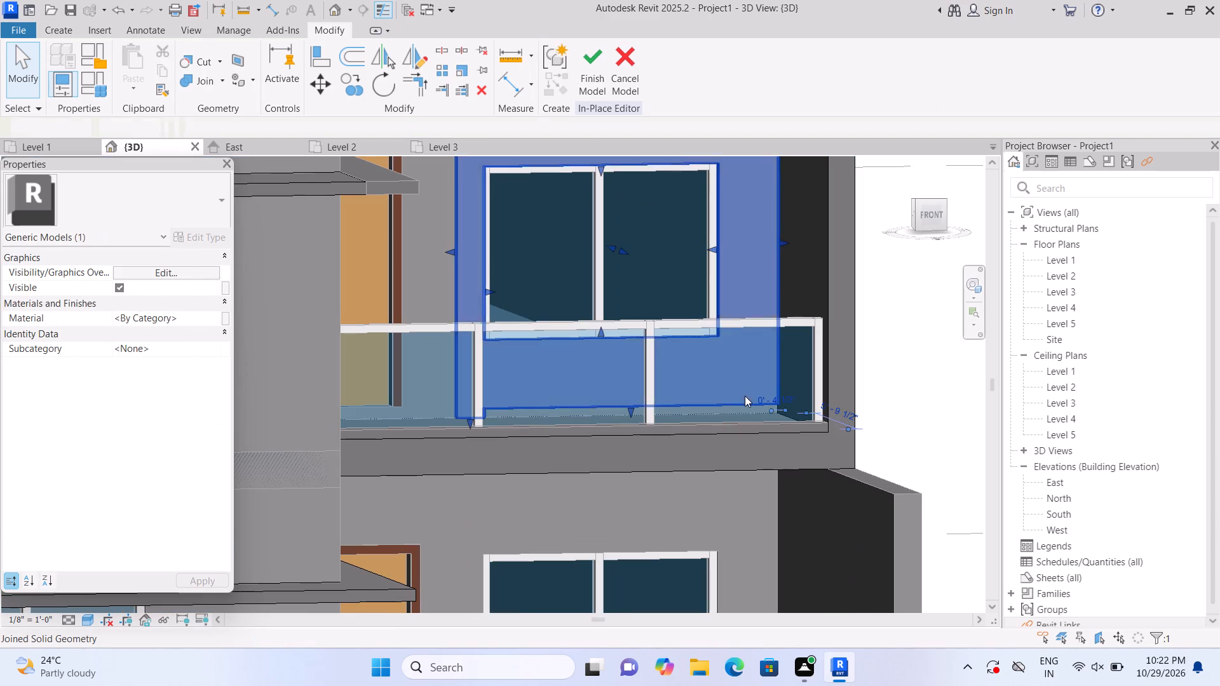
pyautogui.scroll(4, 661, 463)
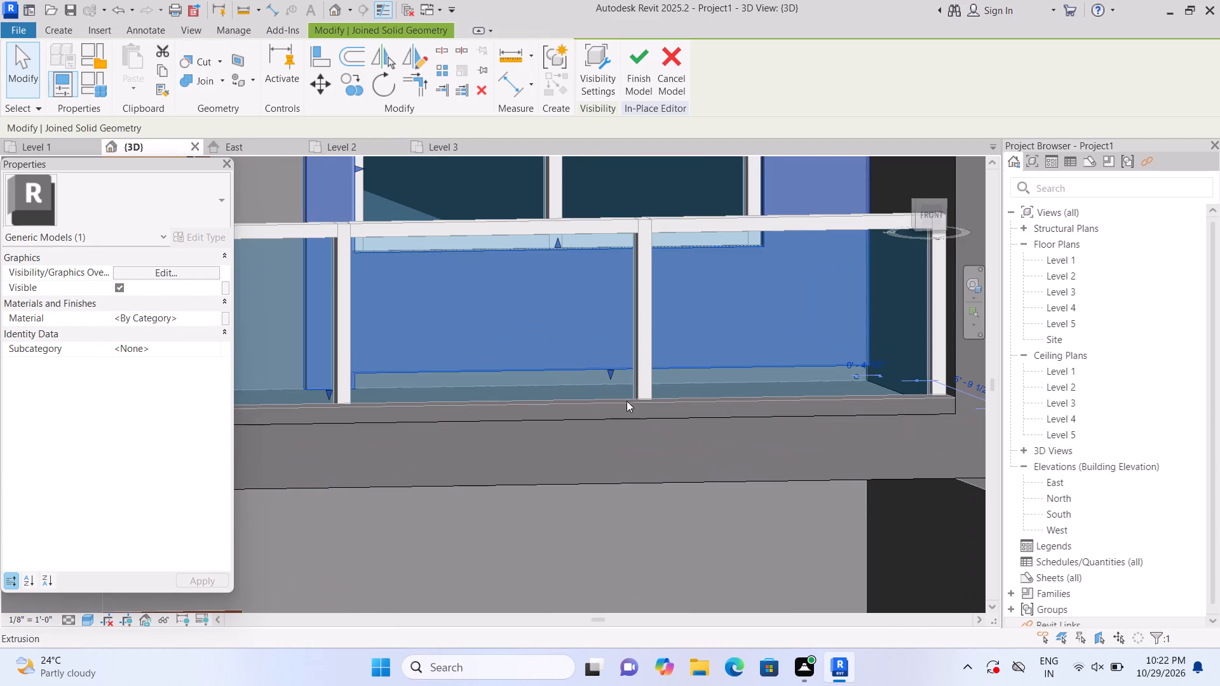
pyautogui.moveTo(611, 372); pyautogui.dragTo(615, 390)
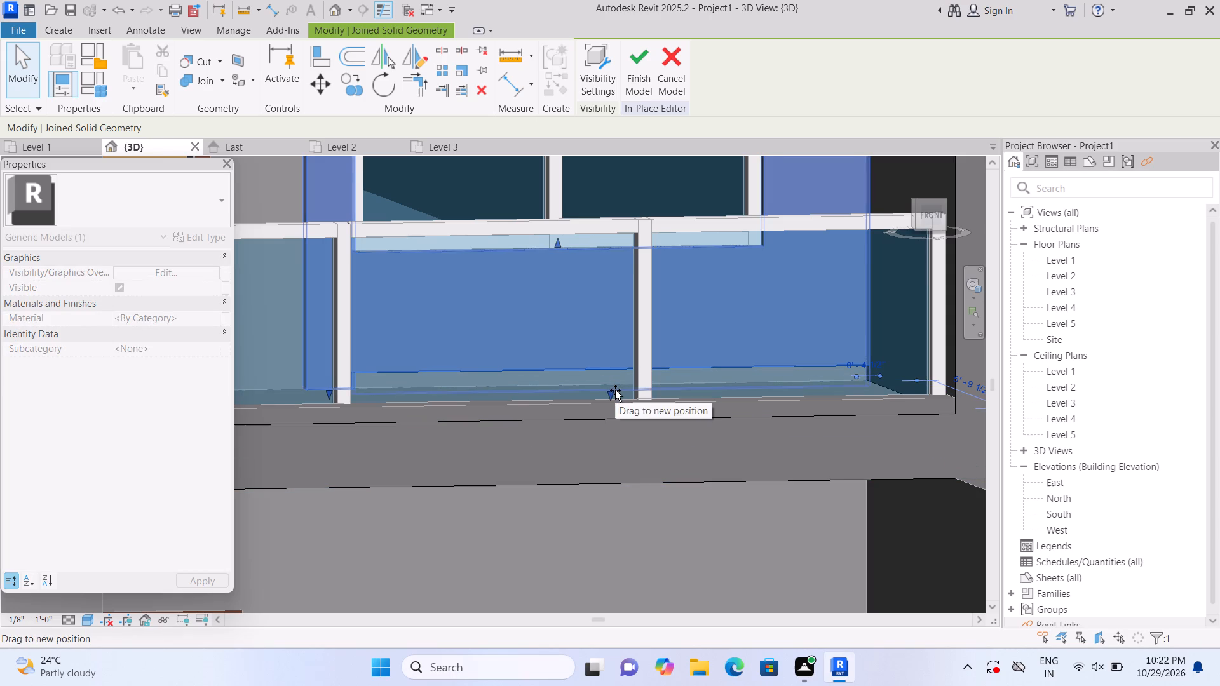
pyautogui.moveTo(615, 390); pyautogui.dragTo(615, 384)
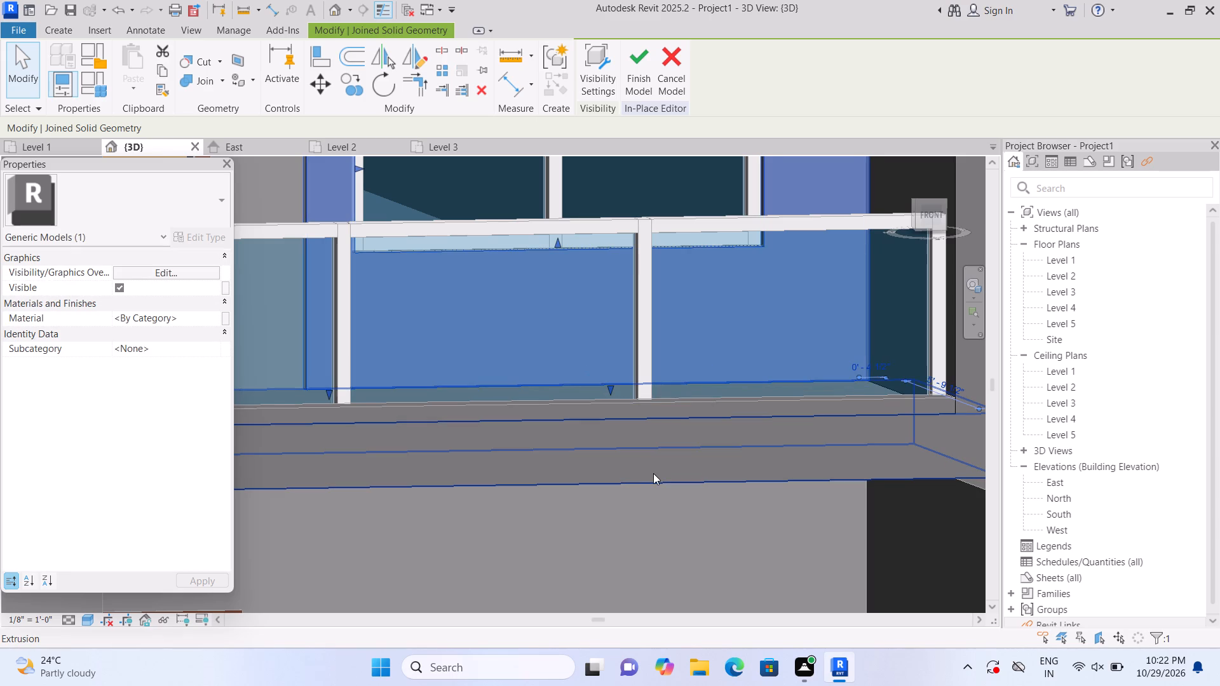
pyautogui.press('Escape')
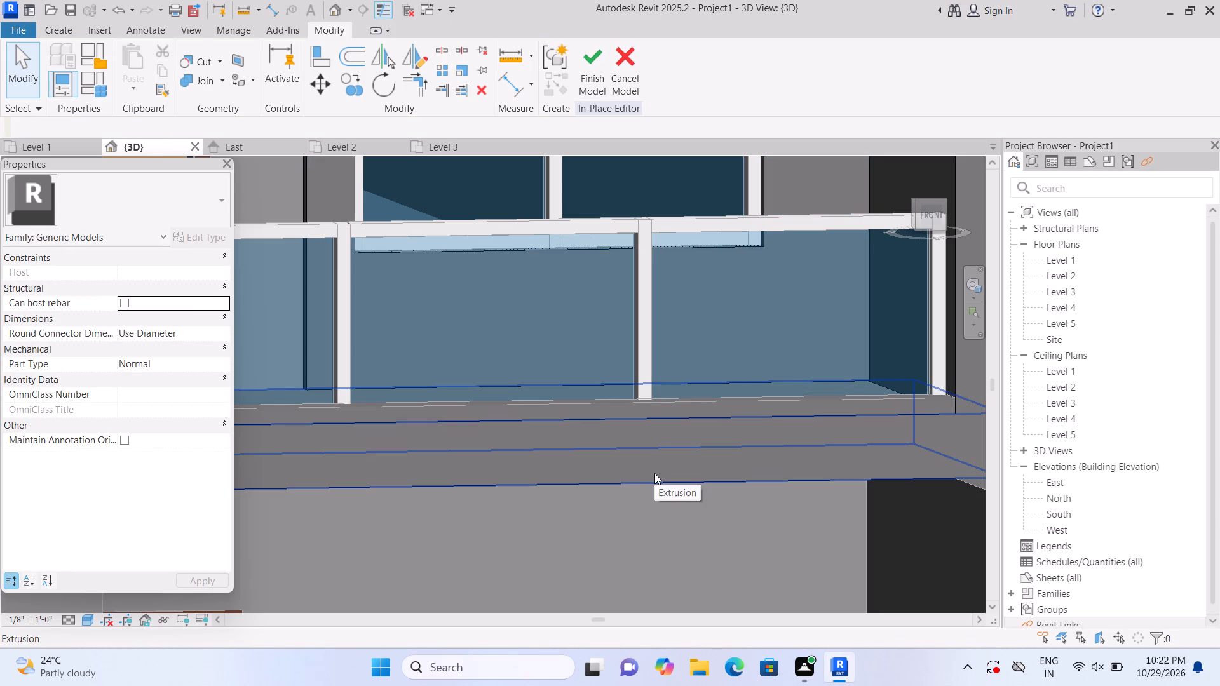
# Examine the house's front facade and balcony window surround straight on and in the default isometric view.
pyautogui.click(936, 217)
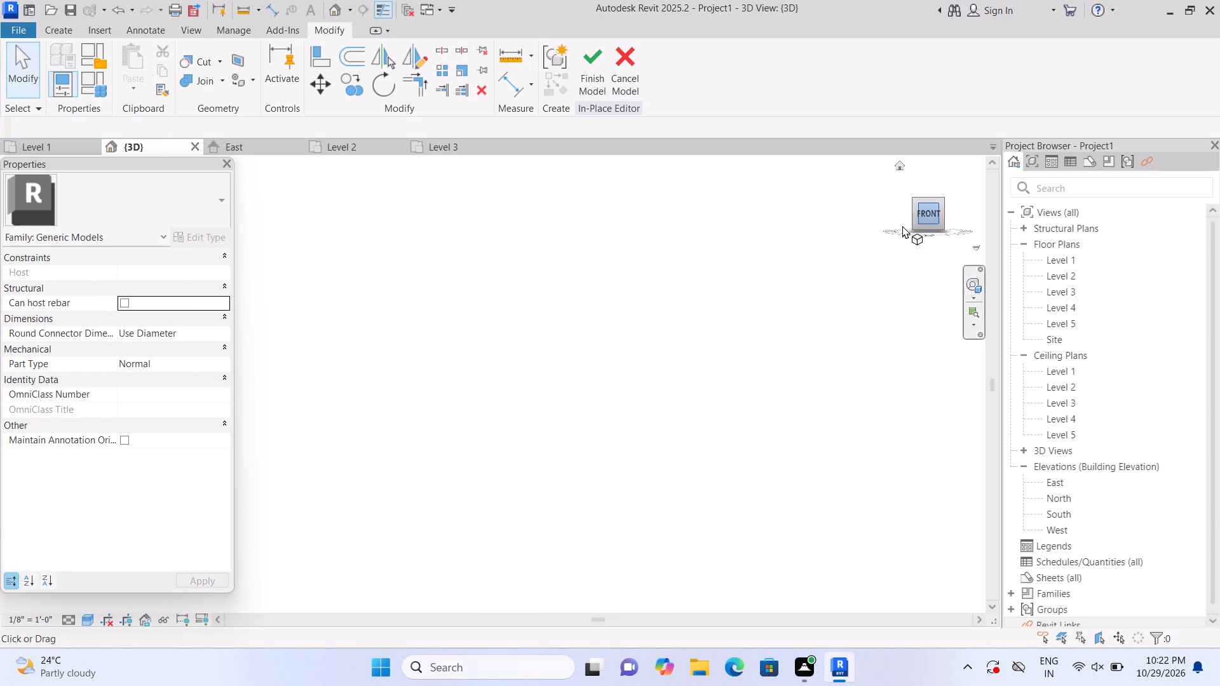
pyautogui.scroll(7, 419, 375)
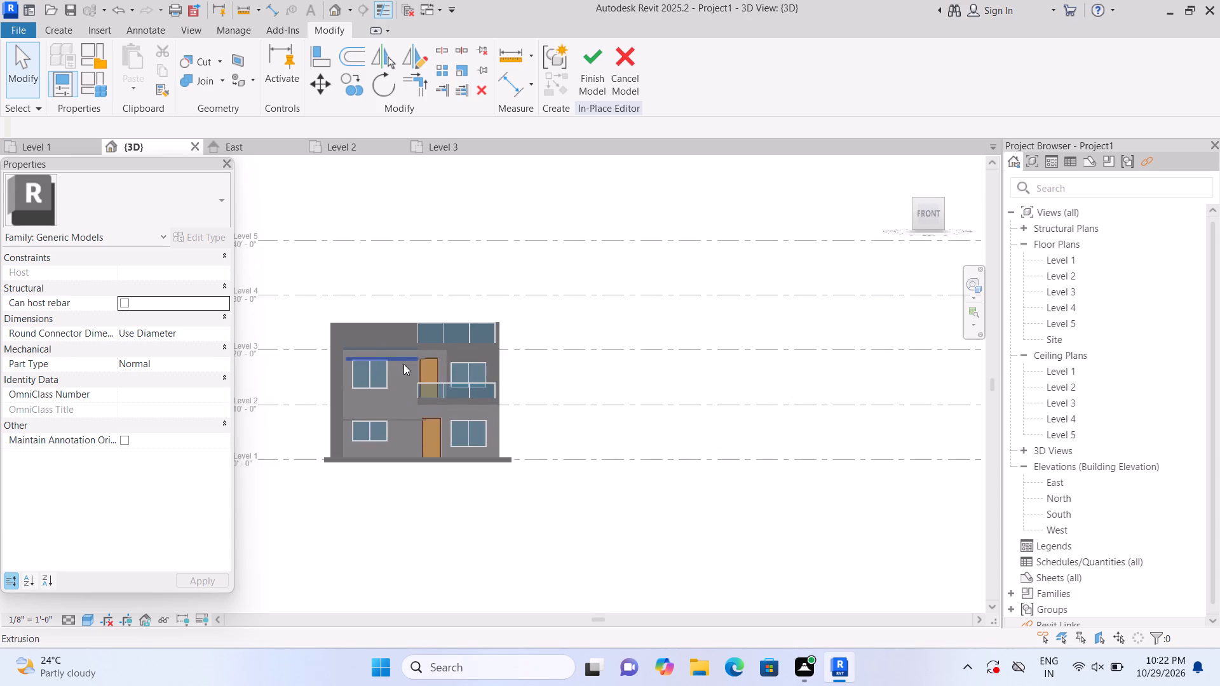
pyautogui.scroll(9, 403, 364)
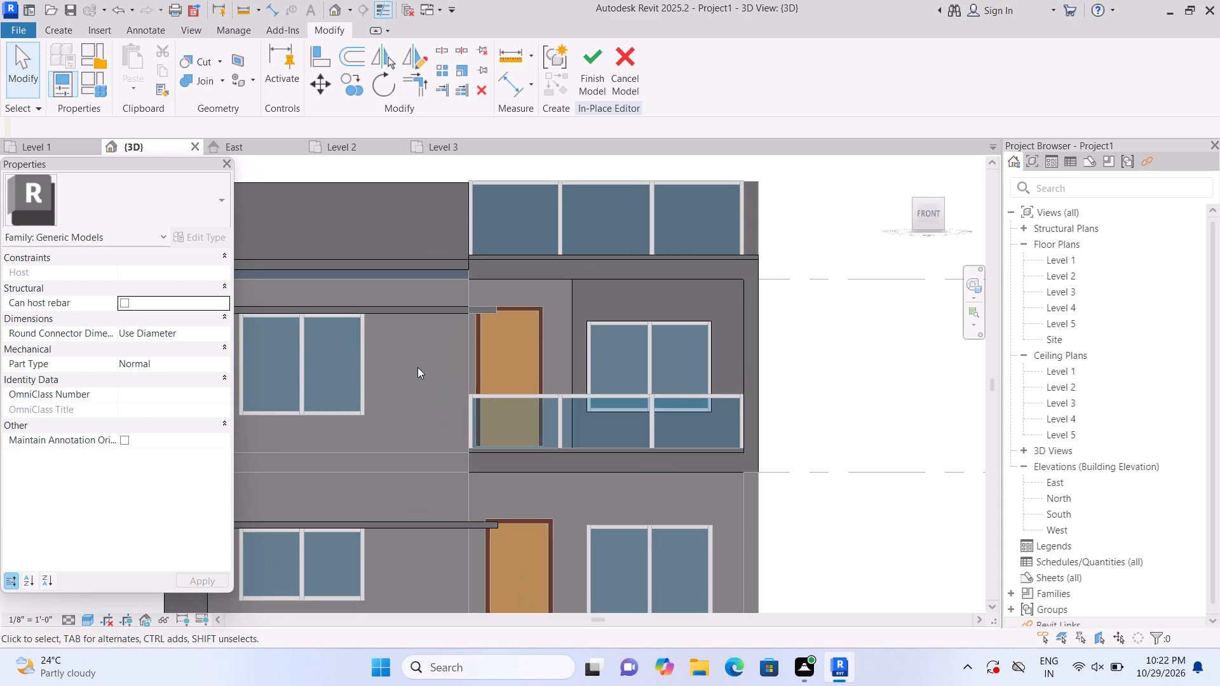
pyautogui.scroll(3, 417, 367)
pyautogui.scroll(-2, 418, 367)
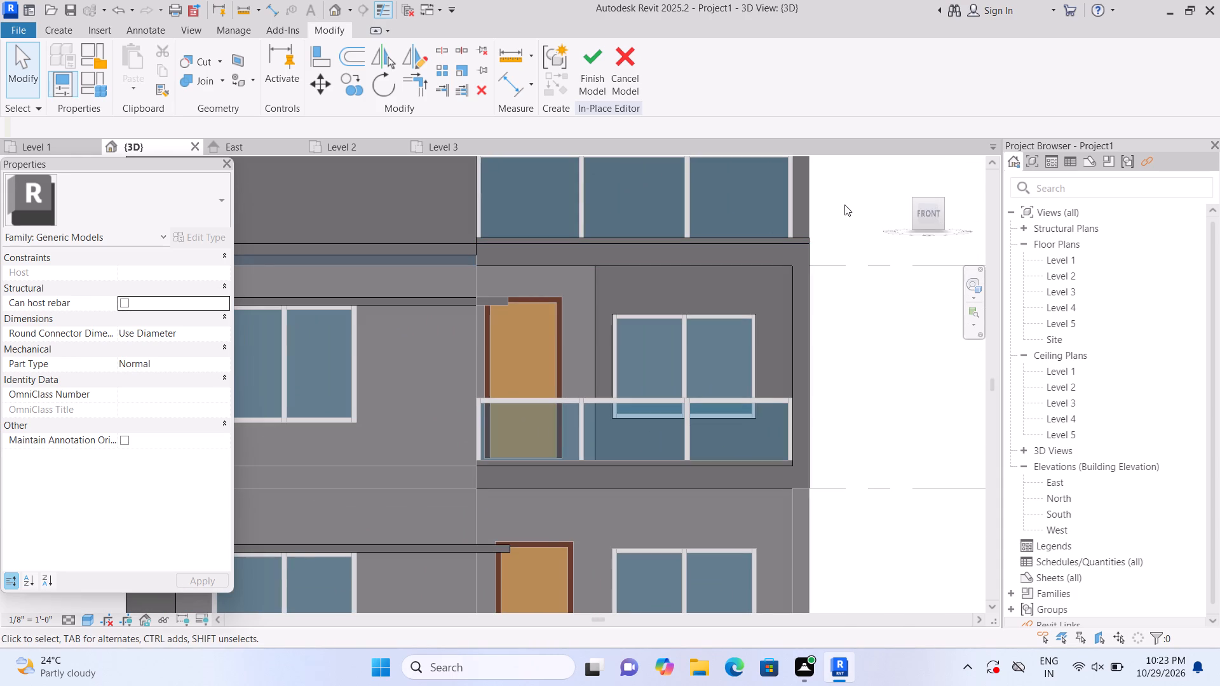
pyautogui.click(901, 162)
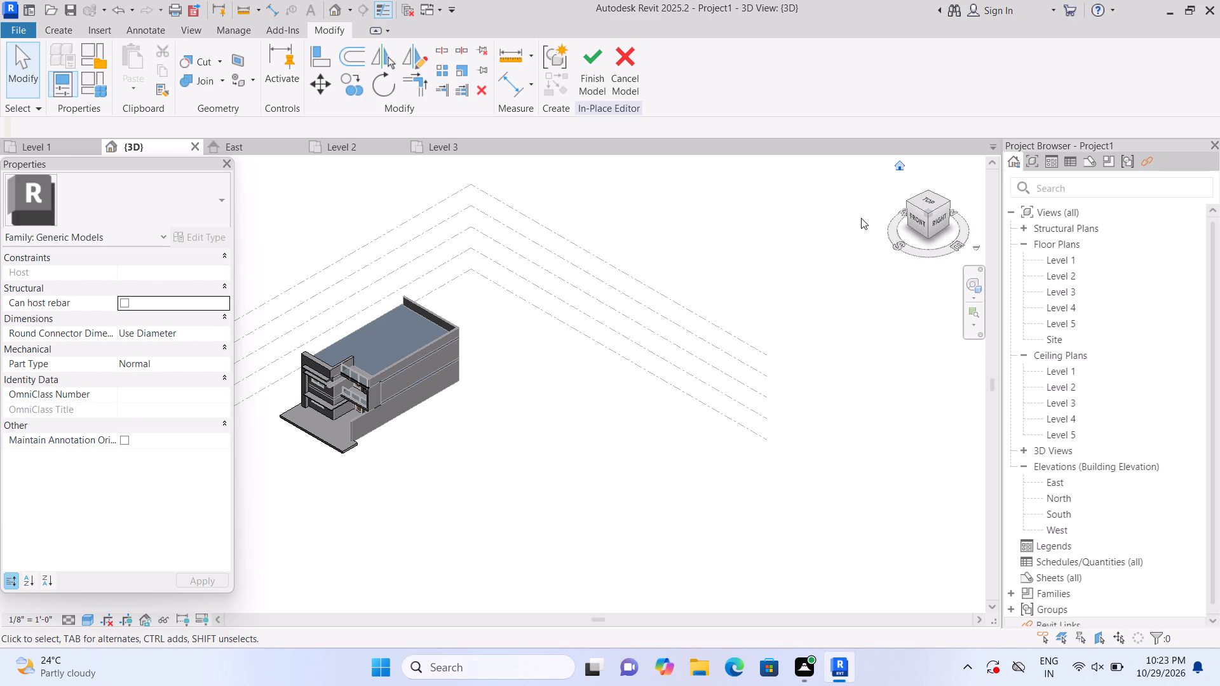
pyautogui.scroll(6, 333, 508)
pyautogui.moveTo(336, 489); pyautogui.dragTo(450, 541, button='middle')
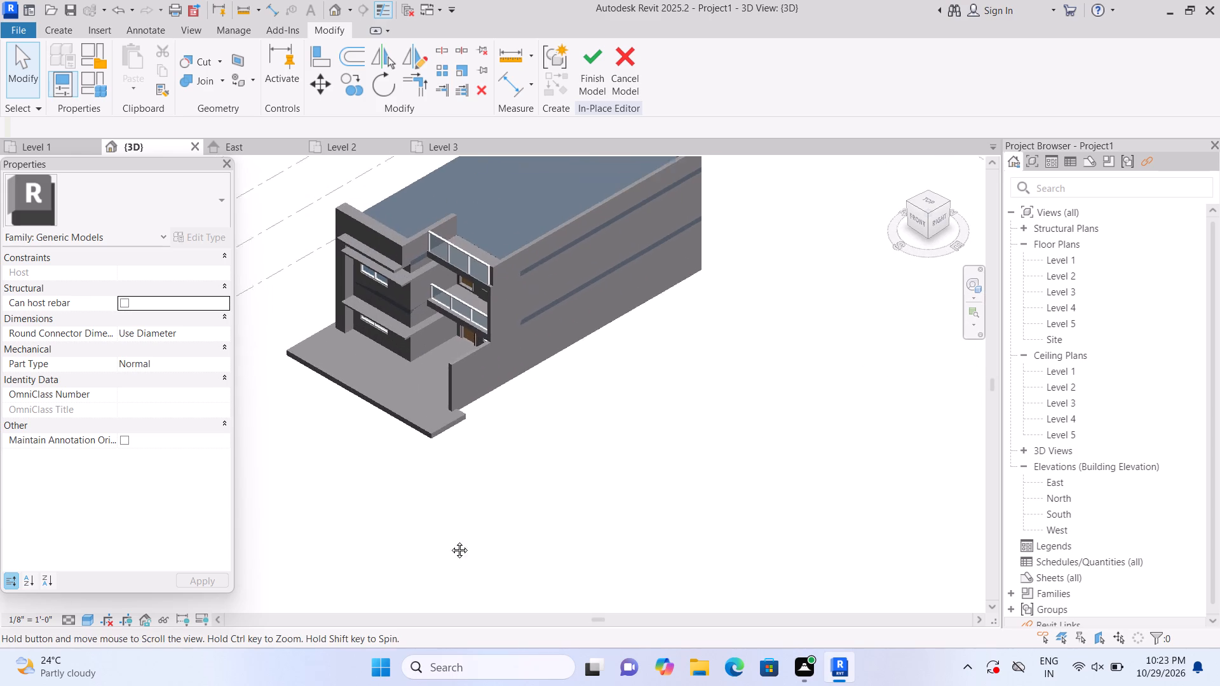
pyautogui.moveTo(450, 541); pyautogui.dragTo(505, 550, button='middle')
pyautogui.scroll(3, 536, 460)
pyautogui.moveTo(548, 436); pyautogui.dragTo(531, 544, button='middle')
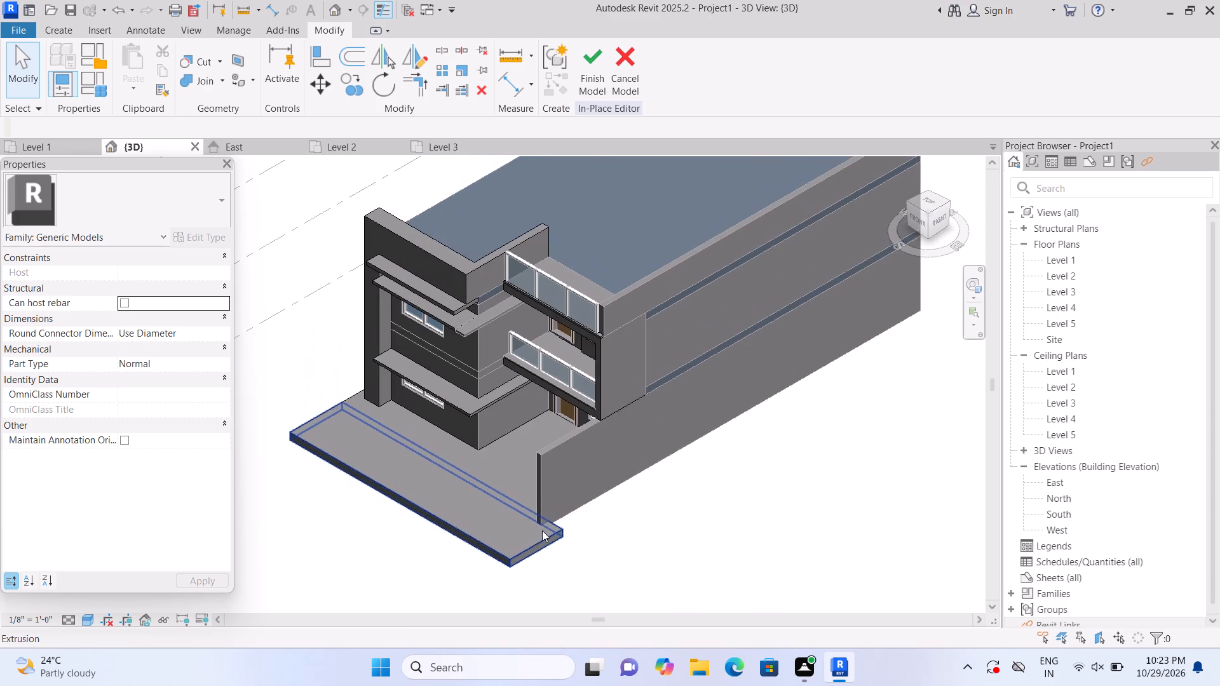
# Examine the house's side walls, rear and roof parapets from all around.
pyautogui.scroll(-2, 707, 463)
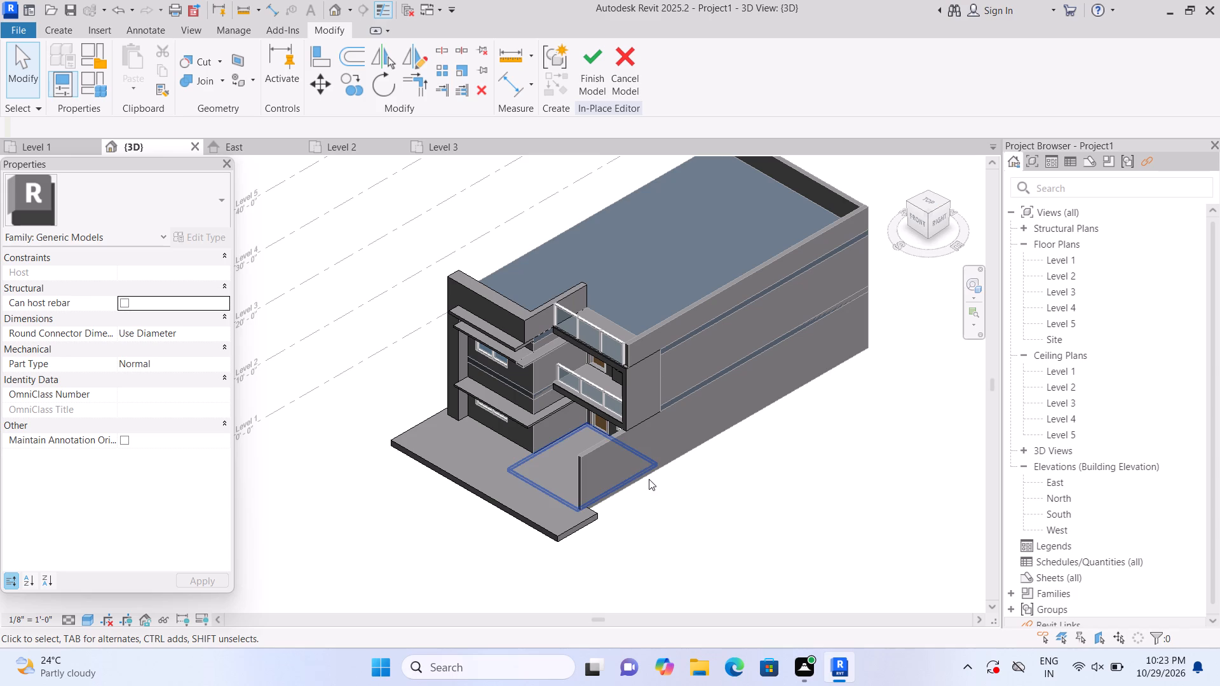
pyautogui.keyDown('shift'); pyautogui.moveTo(649, 479); pyautogui.dragTo(785, 485, button='middle'); pyautogui.keyUp('shift')
pyautogui.keyDown('shift'); pyautogui.middleClick(805, 464); pyautogui.keyUp('shift')
pyautogui.keyDown('shift'); pyautogui.moveTo(815, 452); pyautogui.dragTo(857, 394, button='middle'); pyautogui.keyUp('shift')
pyautogui.keyDown('shift'); pyautogui.middleClick(857, 394); pyautogui.keyUp('shift')
pyautogui.keyDown('shift'); pyautogui.moveTo(625, 574); pyautogui.dragTo(712, 584, button='middle'); pyautogui.keyUp('shift')
pyautogui.keyDown('shift'); pyautogui.middleClick(717, 583); pyautogui.keyUp('shift')
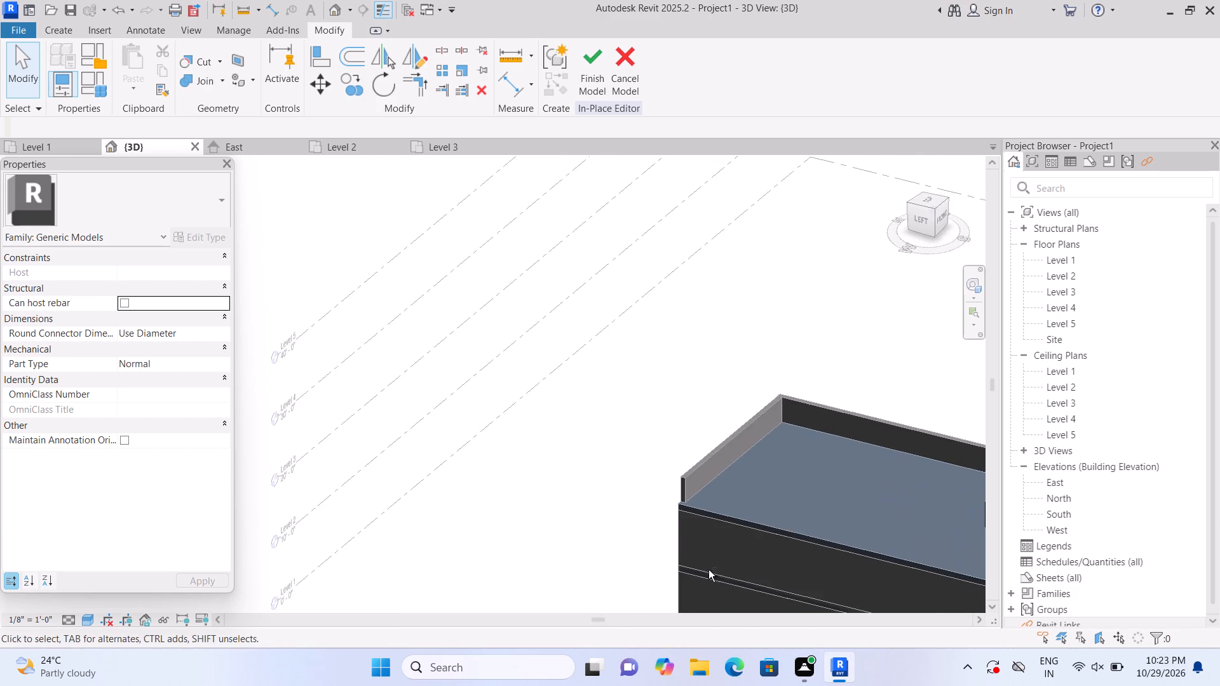
pyautogui.keyDown('shift'); pyautogui.moveTo(707, 570); pyautogui.dragTo(482, 598, button='middle'); pyautogui.keyUp('shift')
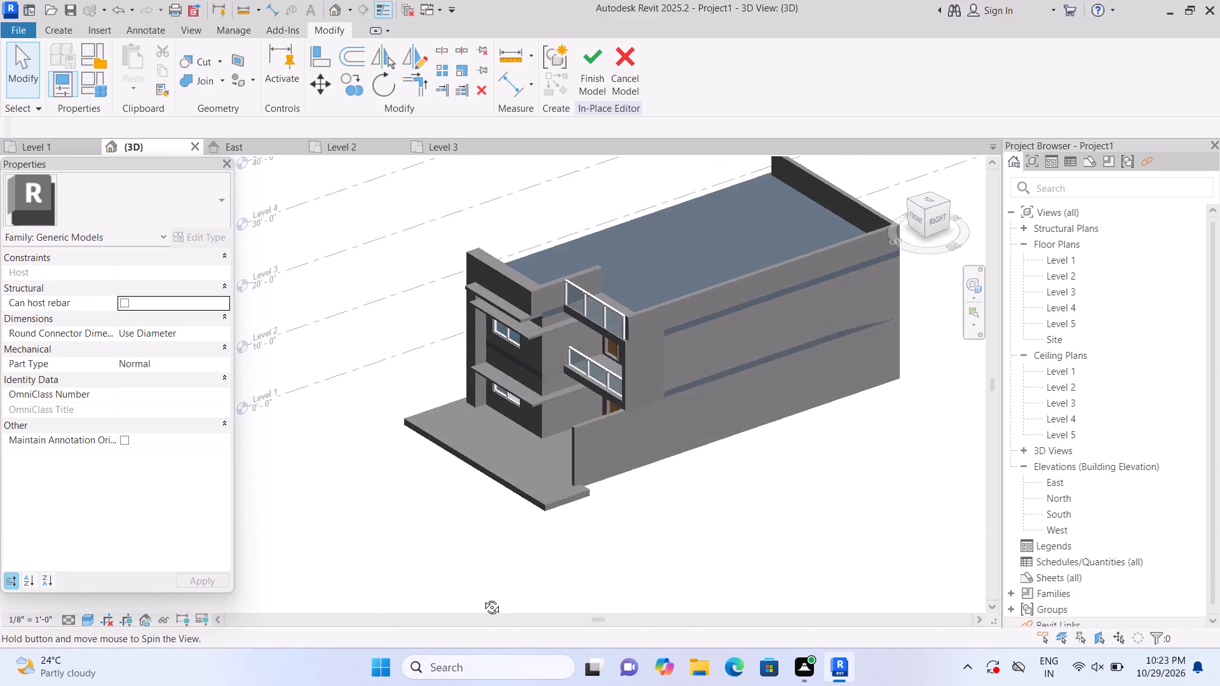
pyautogui.keyDown('shift'); pyautogui.moveTo(482, 598); pyautogui.dragTo(712, 530, button='middle'); pyautogui.keyUp('shift')
pyautogui.moveTo(646, 559); pyautogui.dragTo(369, 554, button='middle')
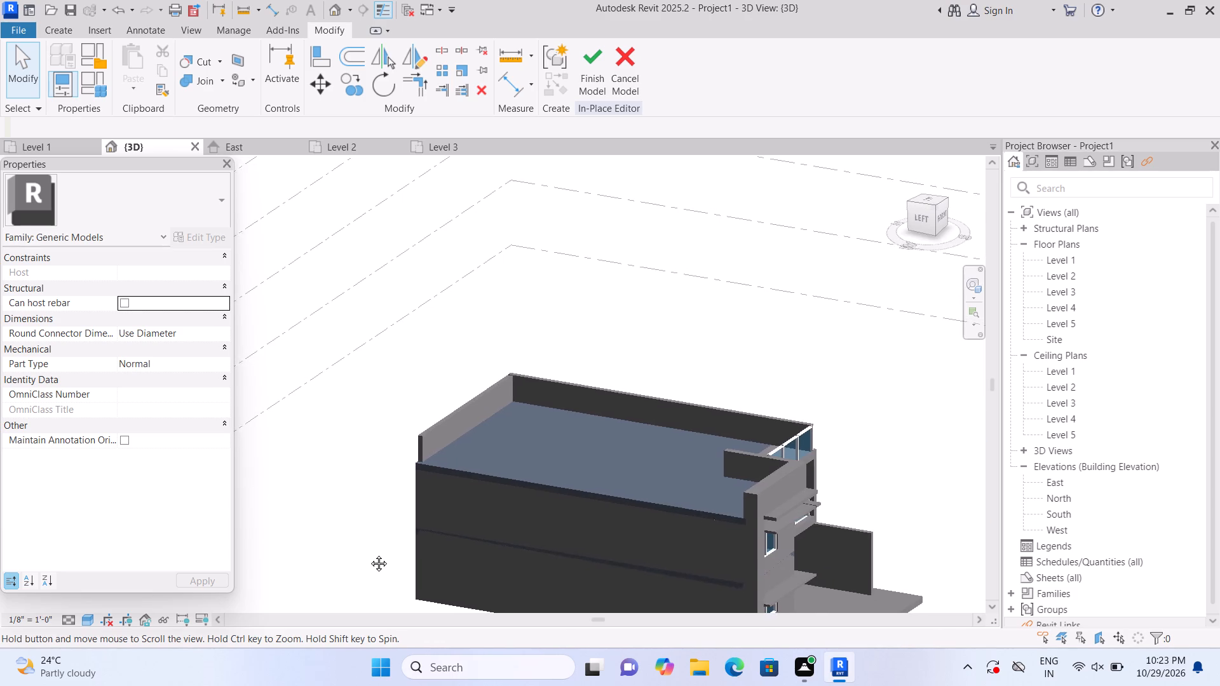
pyautogui.moveTo(369, 554); pyautogui.dragTo(369, 554, button='middle')
pyautogui.keyDown('shift'); pyautogui.moveTo(529, 575); pyautogui.dragTo(579, 570, button='middle'); pyautogui.keyUp('shift')
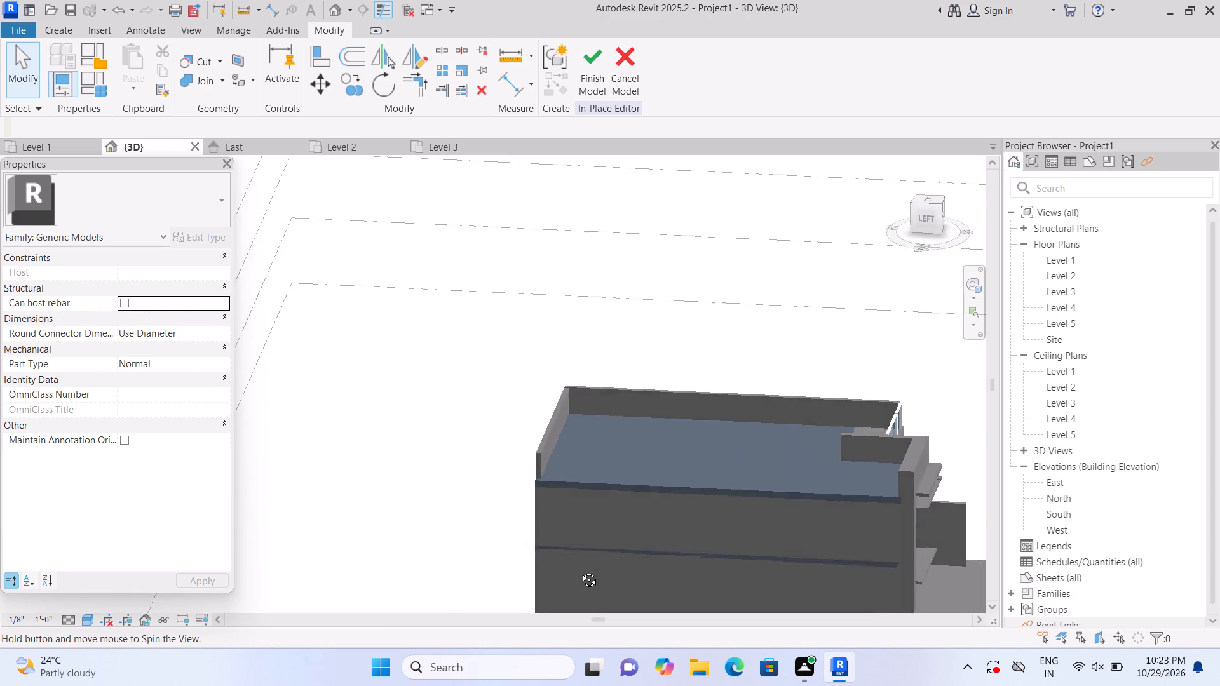
pyautogui.keyDown('shift'); pyautogui.moveTo(579, 570); pyautogui.dragTo(620, 552, button='middle'); pyautogui.keyUp('shift')
pyautogui.scroll(1, 624, 555)
pyautogui.moveTo(590, 557); pyautogui.dragTo(1219, 0, button='middle')
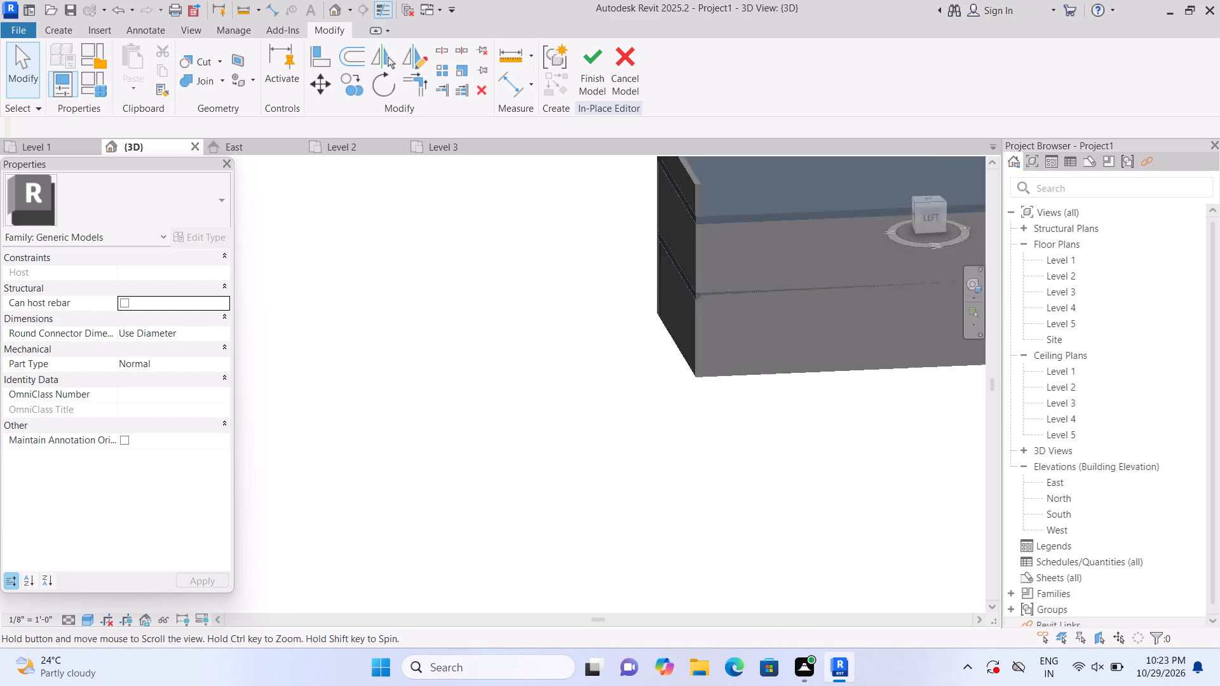
pyautogui.moveTo(1219, 0); pyautogui.dragTo(1219, 1, button='middle')
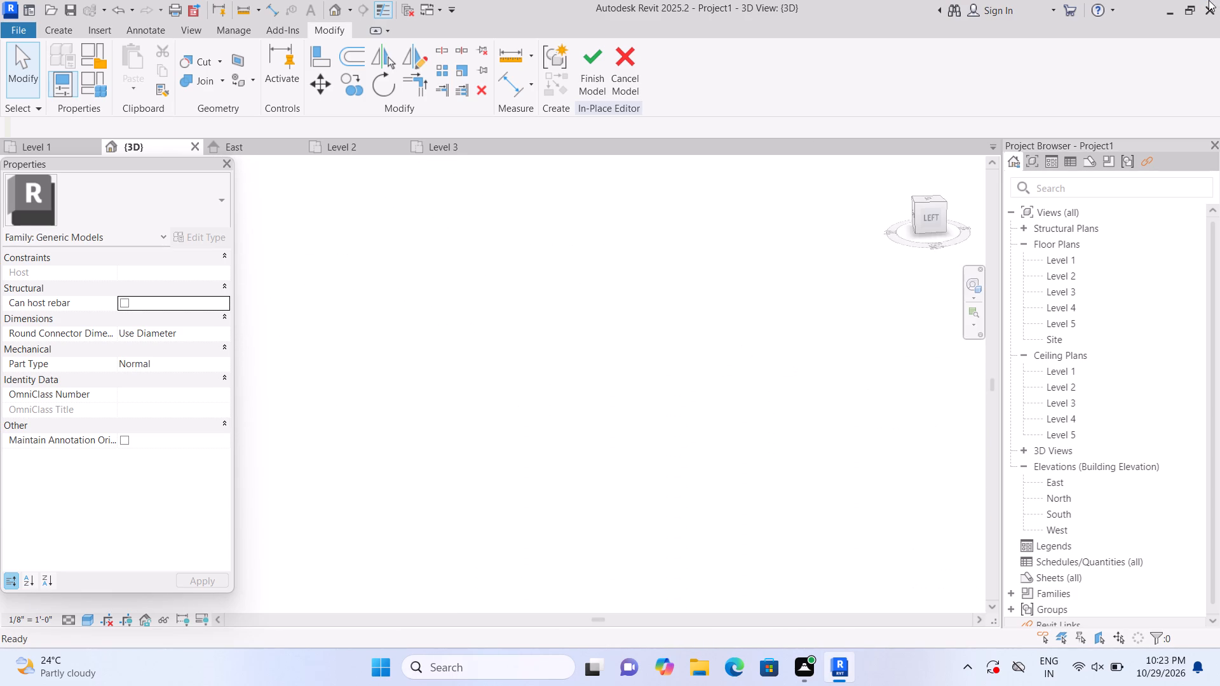
pyautogui.scroll(-10, 1216, 0)
pyautogui.scroll(-9, 665, 385)
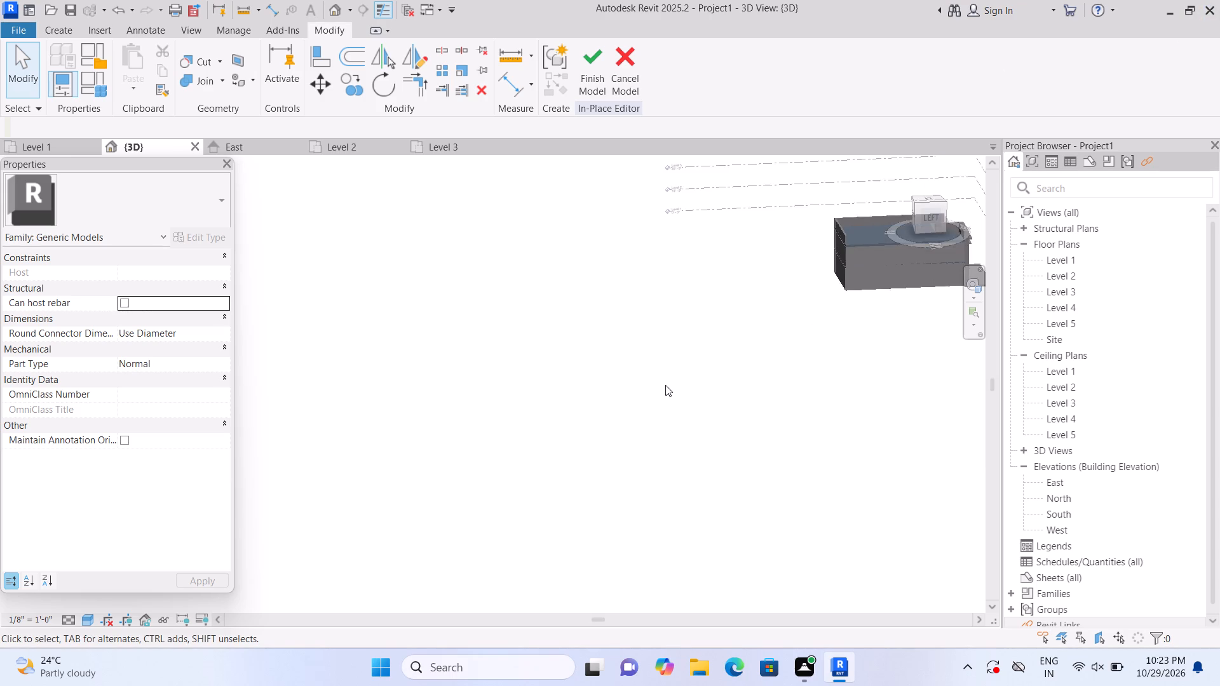
pyautogui.moveTo(673, 383); pyautogui.dragTo(410, 472, button='middle')
pyautogui.scroll(2, 777, 274)
pyautogui.scroll(2, 606, 332)
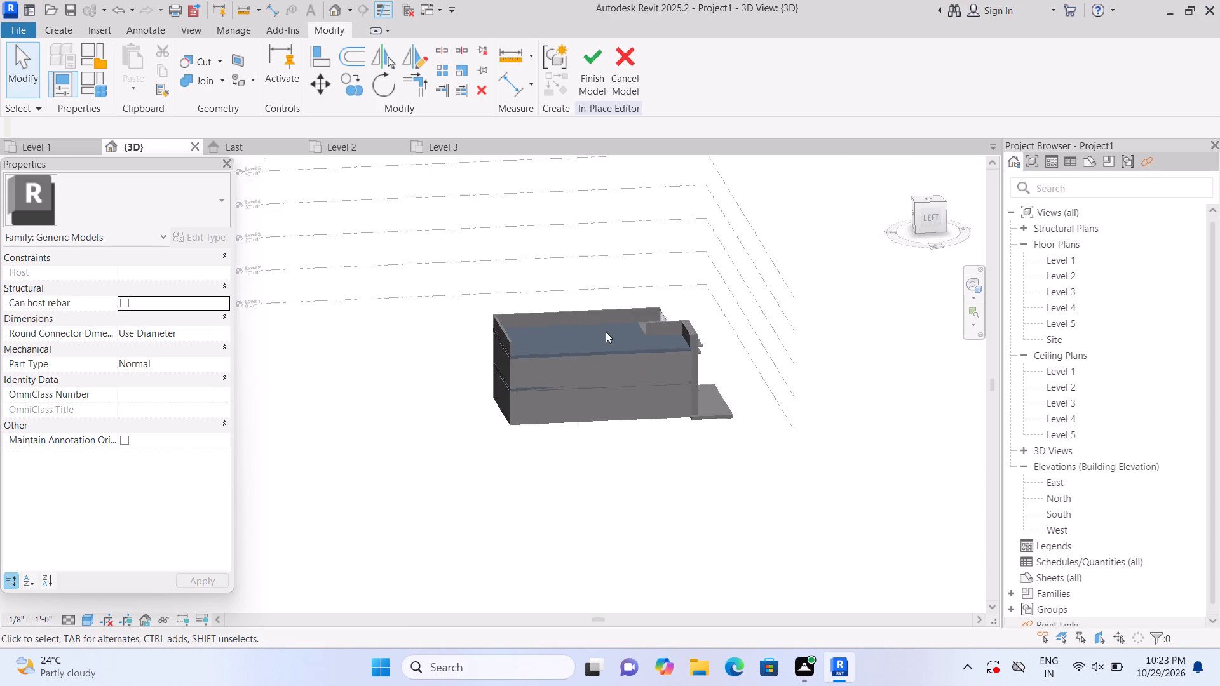
pyautogui.scroll(4, 606, 332)
pyautogui.keyDown('shift'); pyautogui.moveTo(531, 577); pyautogui.dragTo(716, 555); pyautogui.keyUp('shift')
pyautogui.keyDown('shift'); pyautogui.moveTo(531, 577); pyautogui.dragTo(633, 602, button='middle'); pyautogui.keyUp('shift')
pyautogui.moveTo(804, 438); pyautogui.dragTo(716, 555, button='middle')
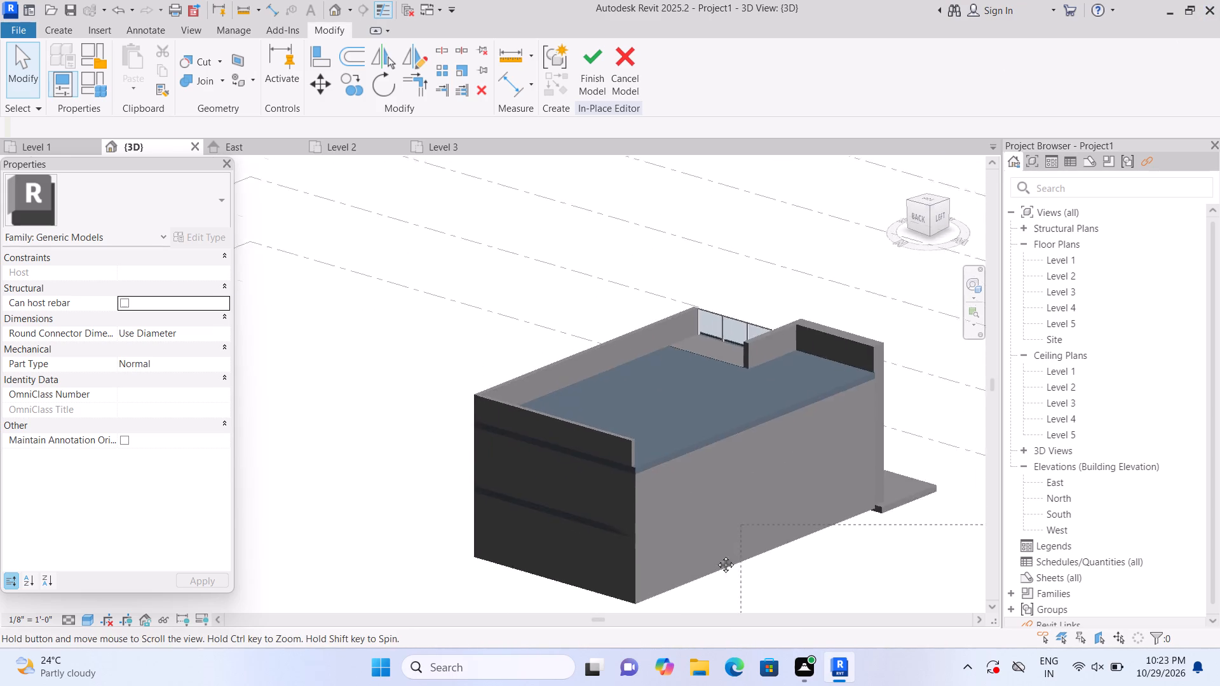
pyautogui.keyDown('shift'); pyautogui.moveTo(716, 555); pyautogui.dragTo(703, 564); pyautogui.keyUp('shift')
pyautogui.moveTo(716, 555); pyautogui.dragTo(701, 561, button='middle')
pyautogui.scroll(4, 799, 479)
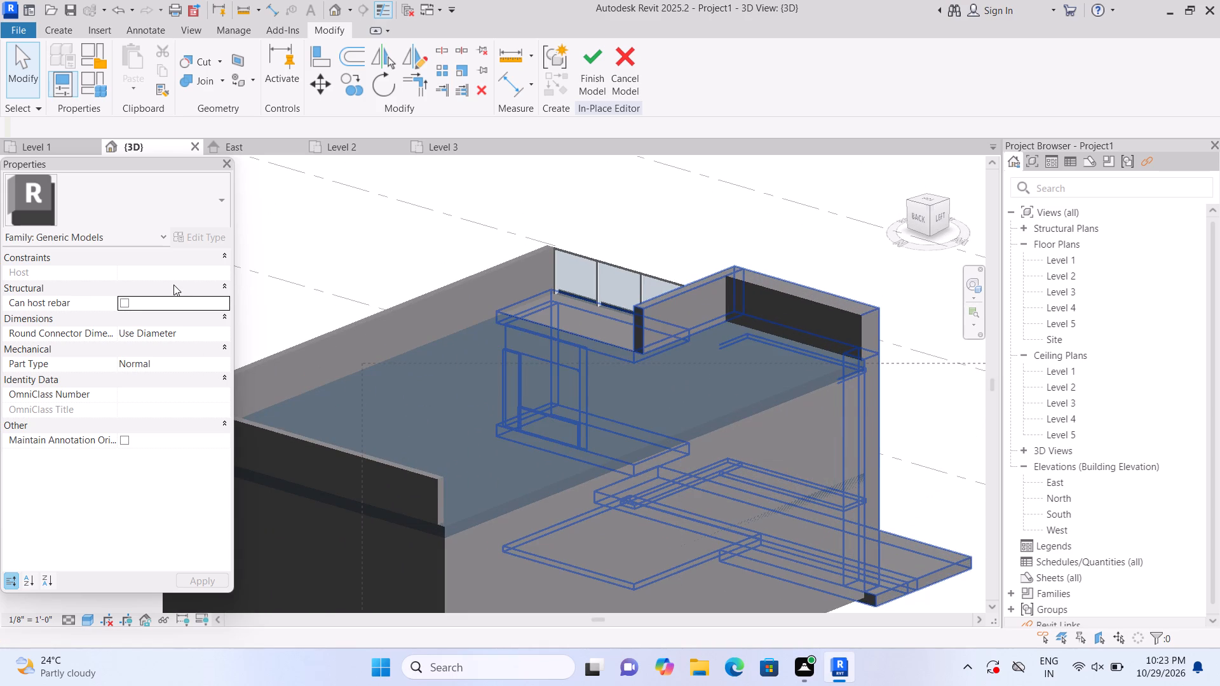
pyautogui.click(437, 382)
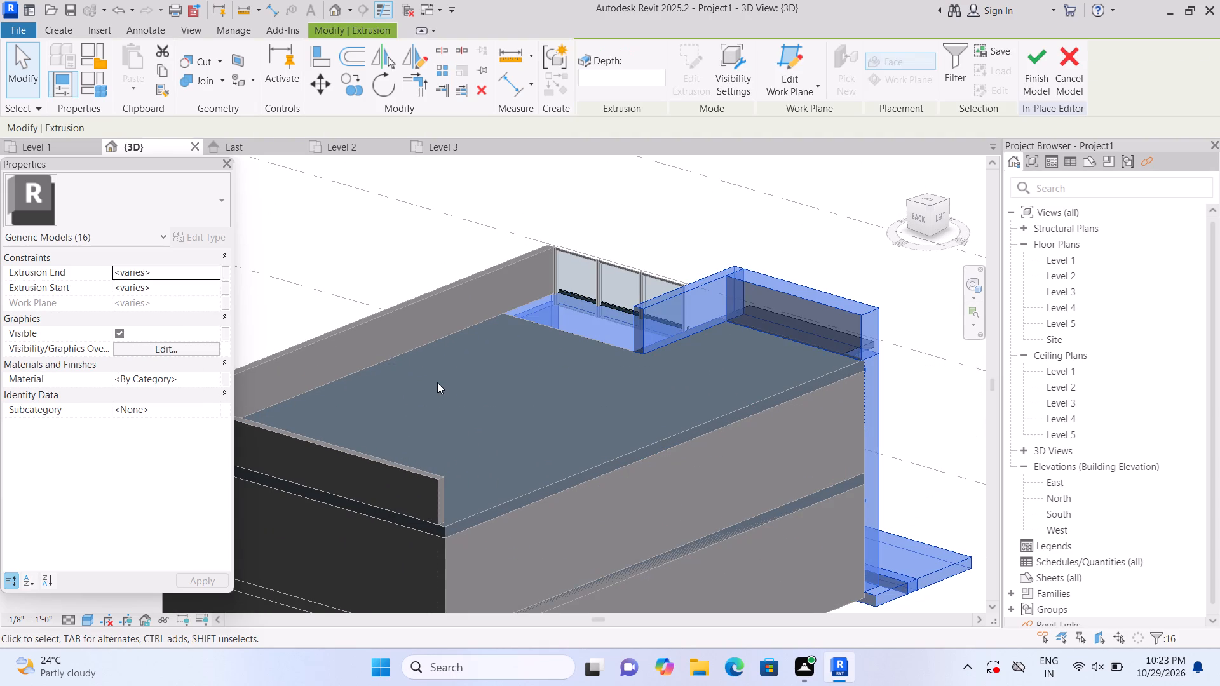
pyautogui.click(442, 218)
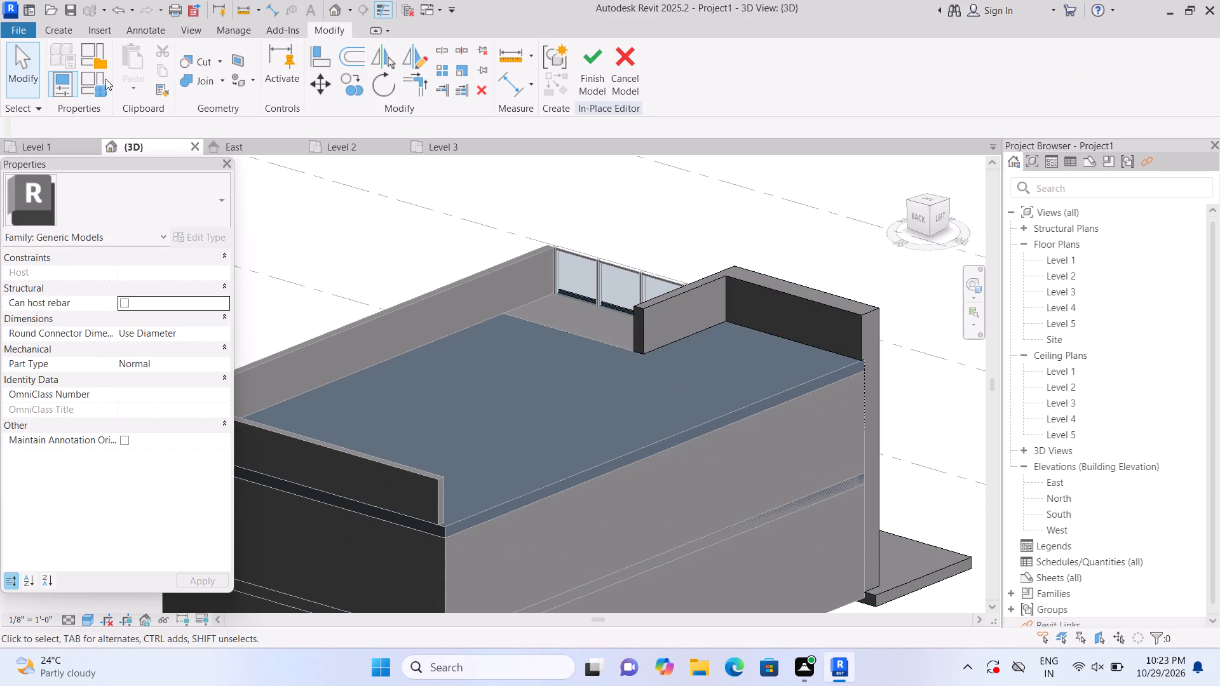
# Create an in-place extrusion on the roof's top face from a narrow rectangle along the left edge, from the front parapet towards the rear corner.
pyautogui.click(64, 24)
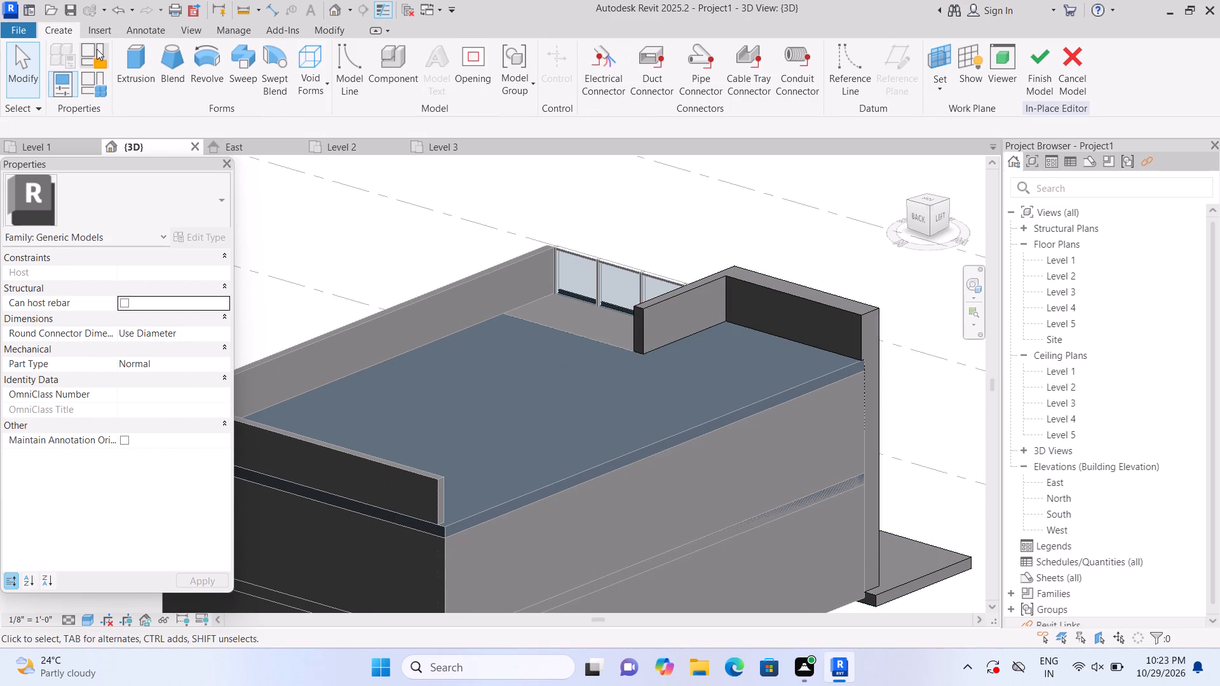
pyautogui.click(149, 62)
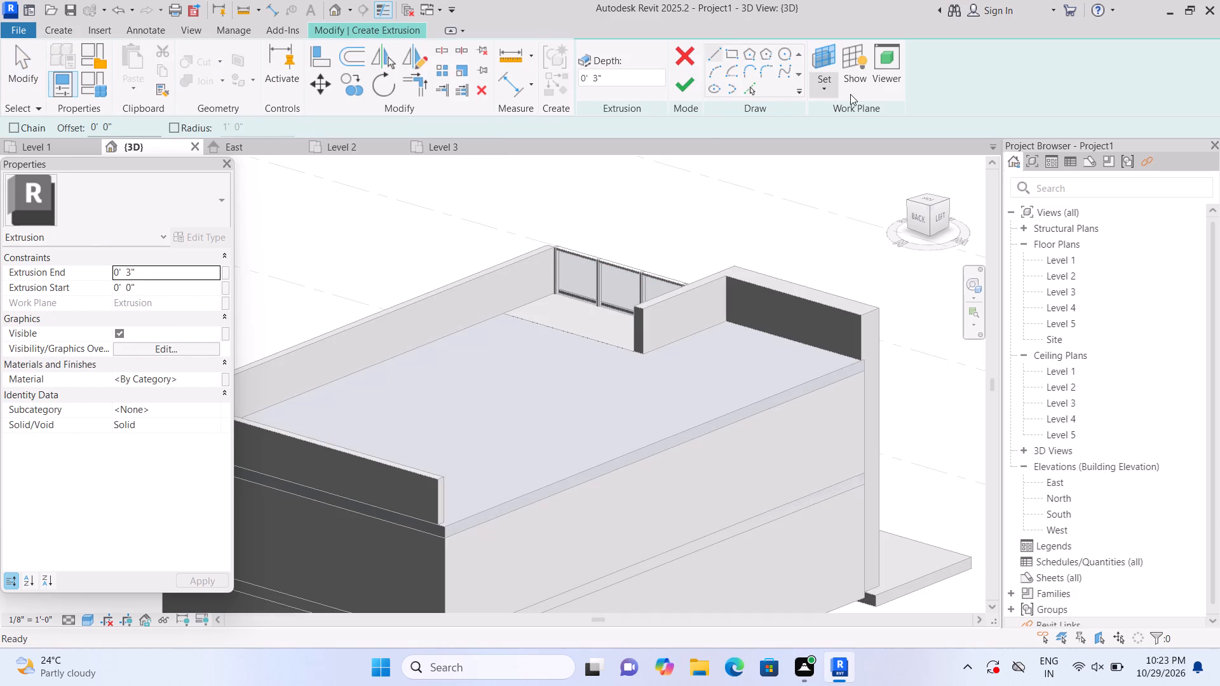
pyautogui.click(827, 96)
pyautogui.click(863, 154)
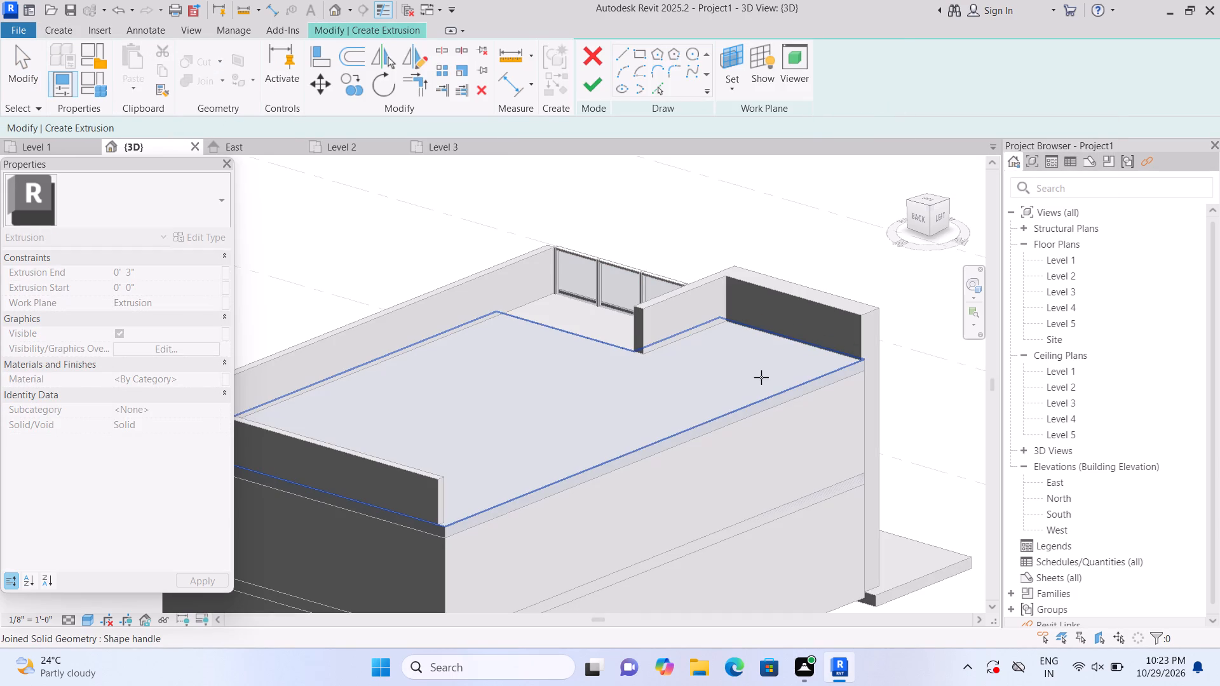
pyautogui.click(761, 377)
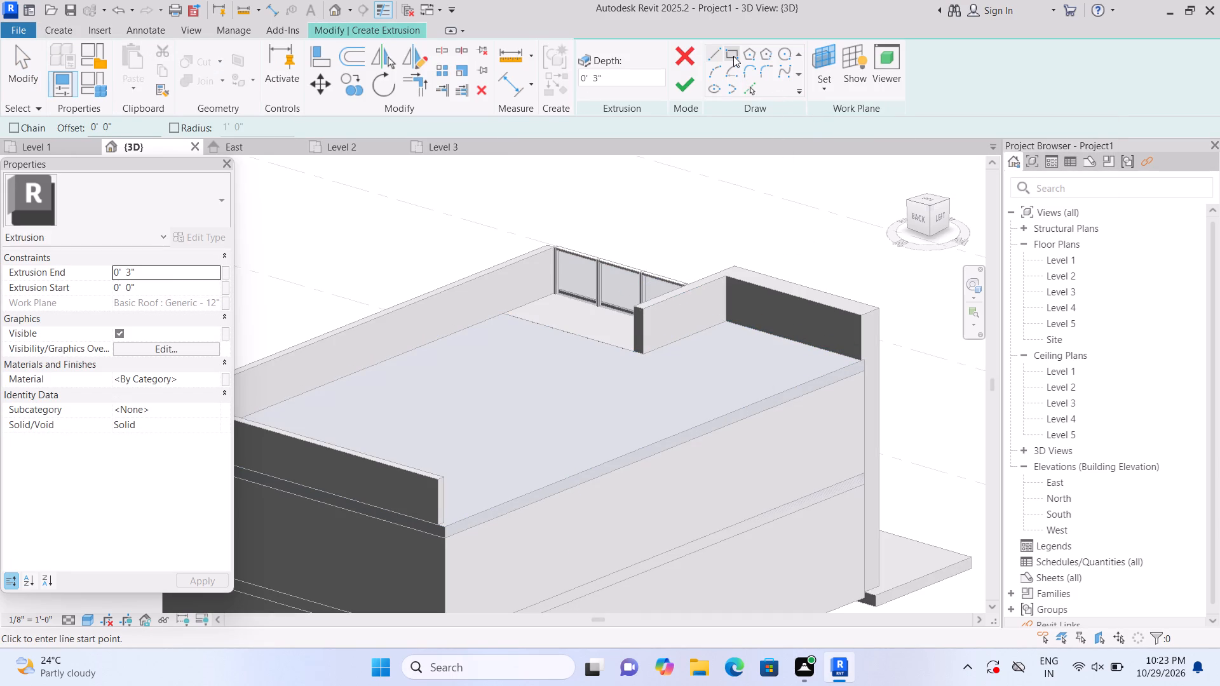
pyautogui.click(733, 56)
pyautogui.scroll(6, 874, 367)
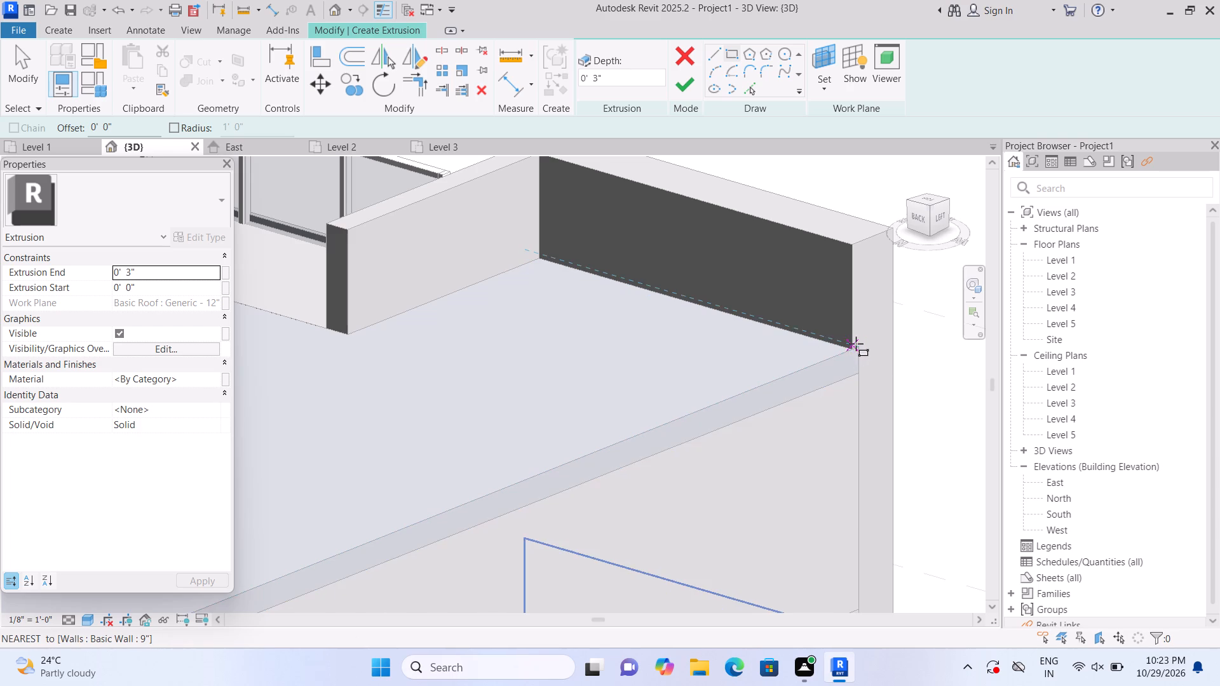
pyautogui.click(847, 348)
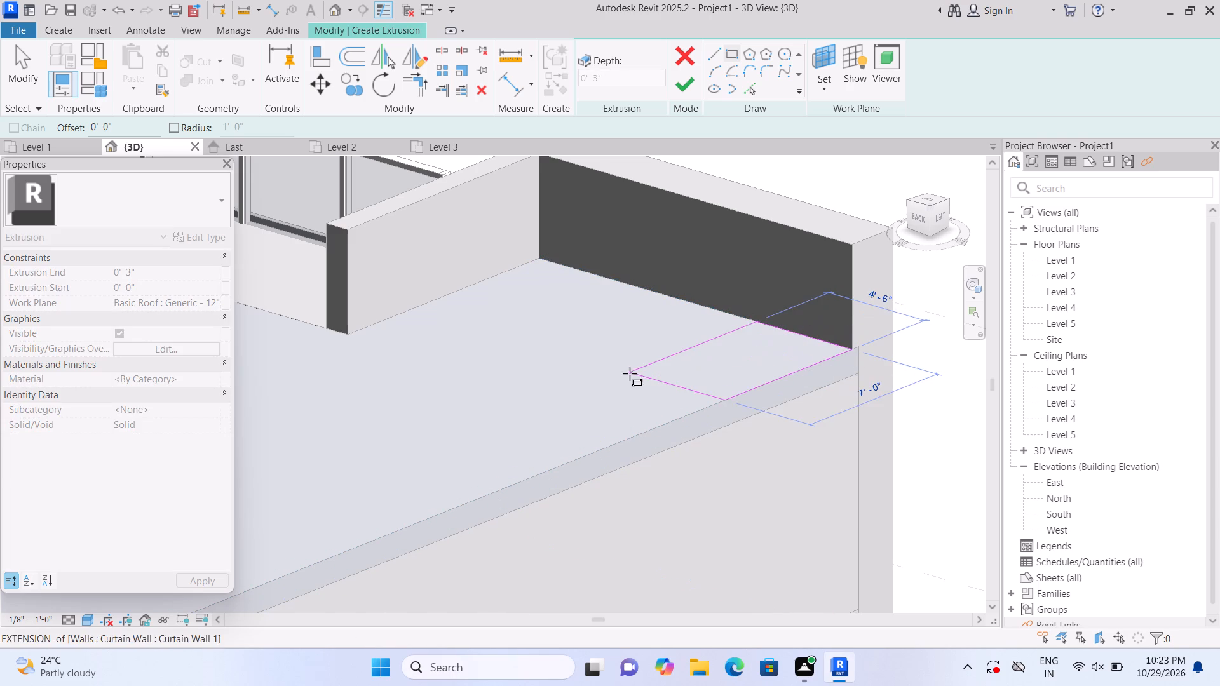
pyautogui.moveTo(618, 366); pyautogui.dragTo(646, 219, button='middle')
pyautogui.moveTo(311, 371); pyautogui.dragTo(489, 253, button='middle')
pyautogui.scroll(-6, 491, 252)
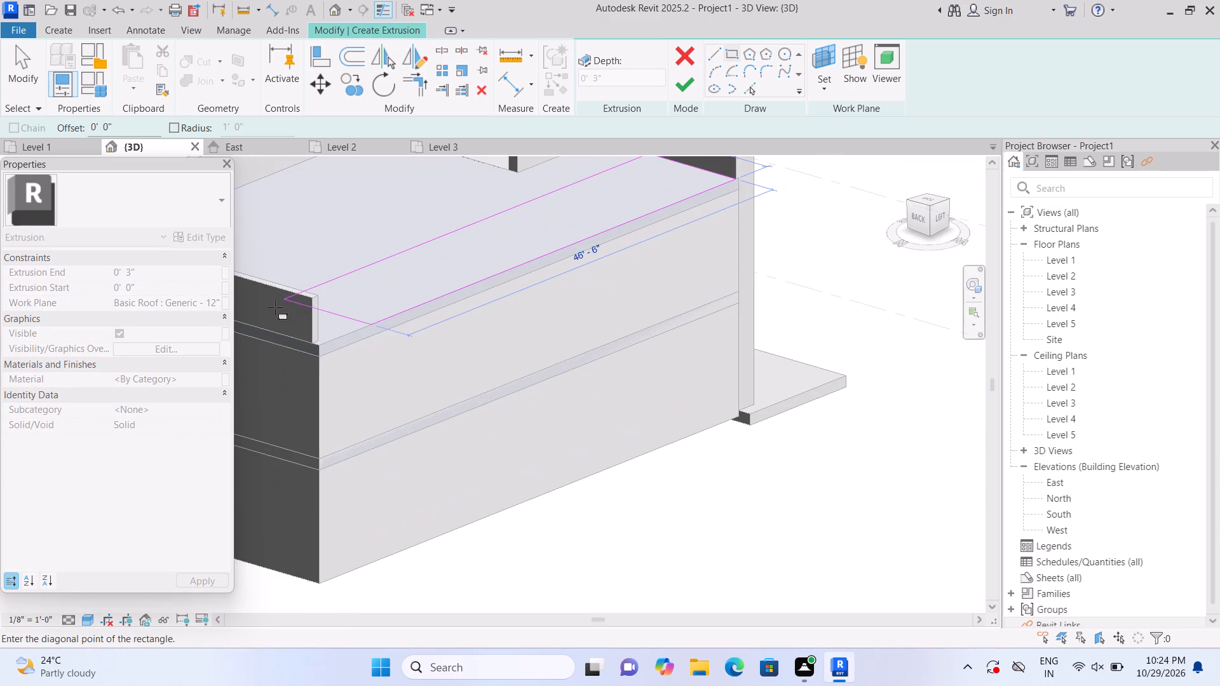
pyautogui.scroll(3, 274, 307)
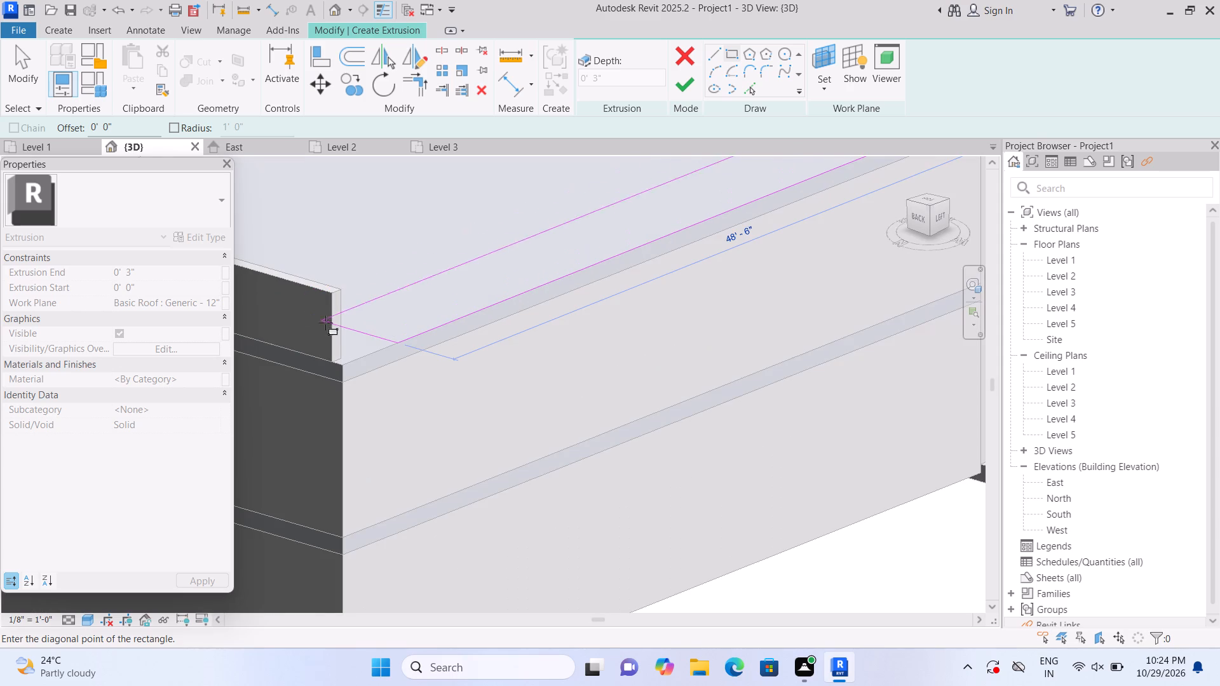
pyautogui.click(374, 337)
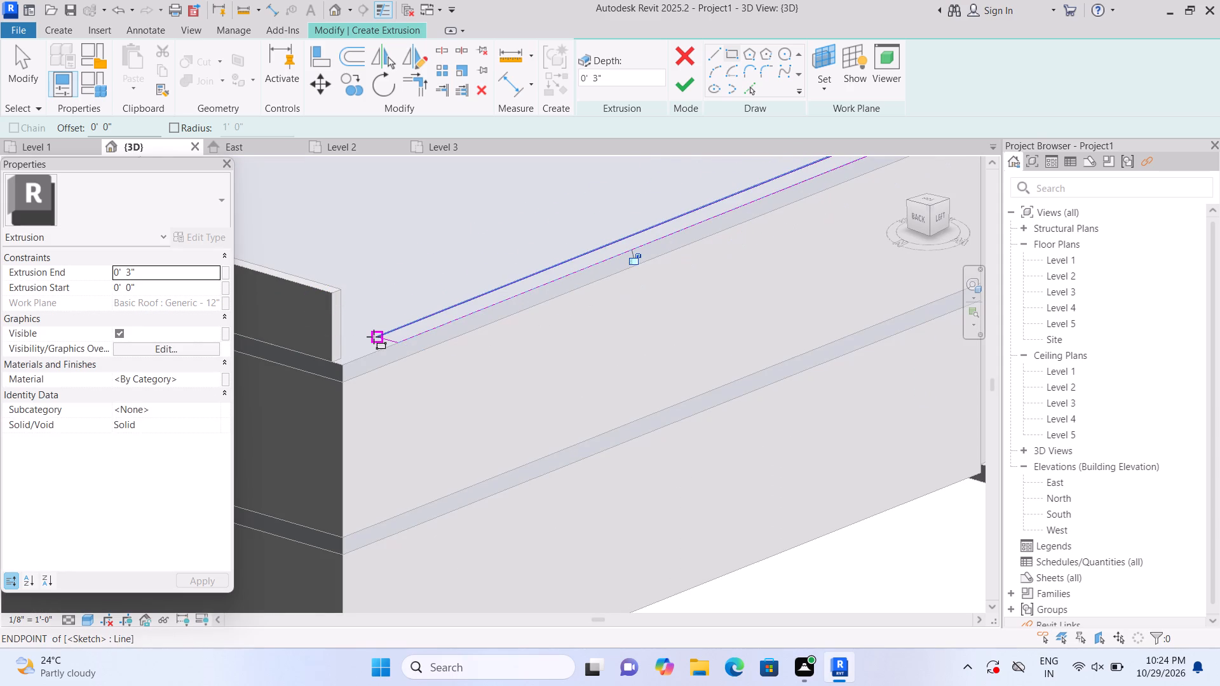
pyautogui.click(684, 95)
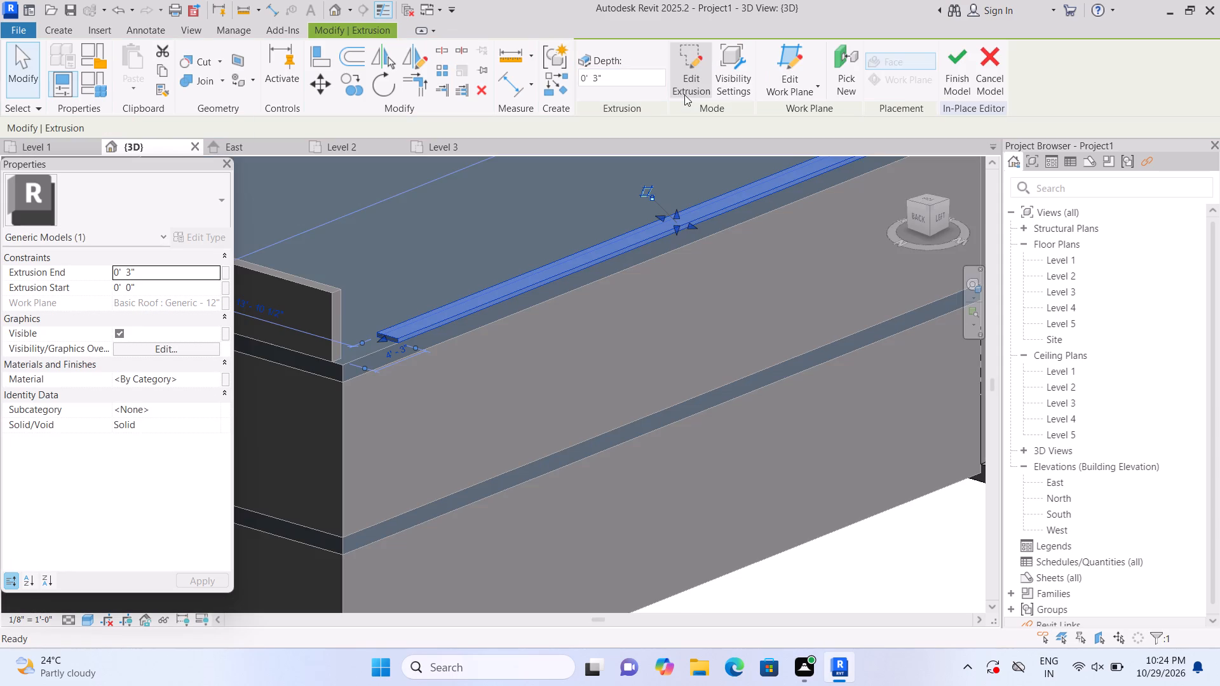
# Set the extrusion end of the new roof-edge strip to 4' 0".
pyautogui.click(186, 276)
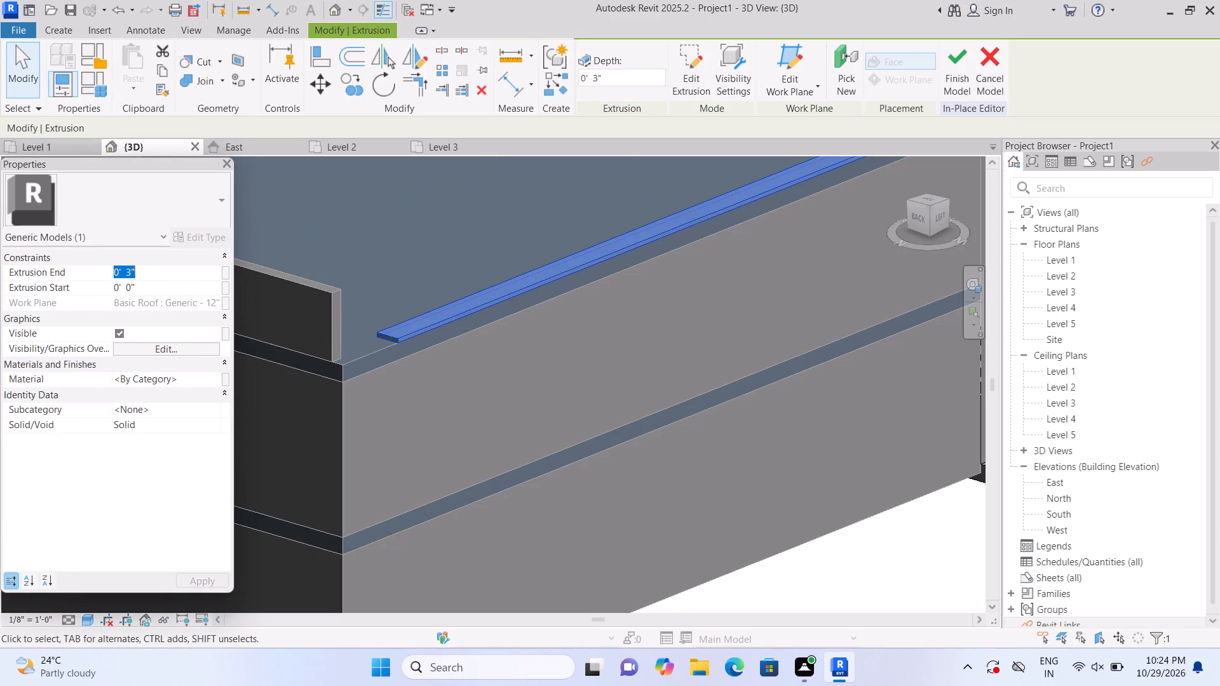
pyautogui.press('BackSpace')
pyautogui.write("4'")
pyautogui.press('Return')
# Stretch the rear end of the new left-side parapet to the building's rear corner, flush with the rear parapet's outer face.
pyautogui.scroll(-4, 356, 402)
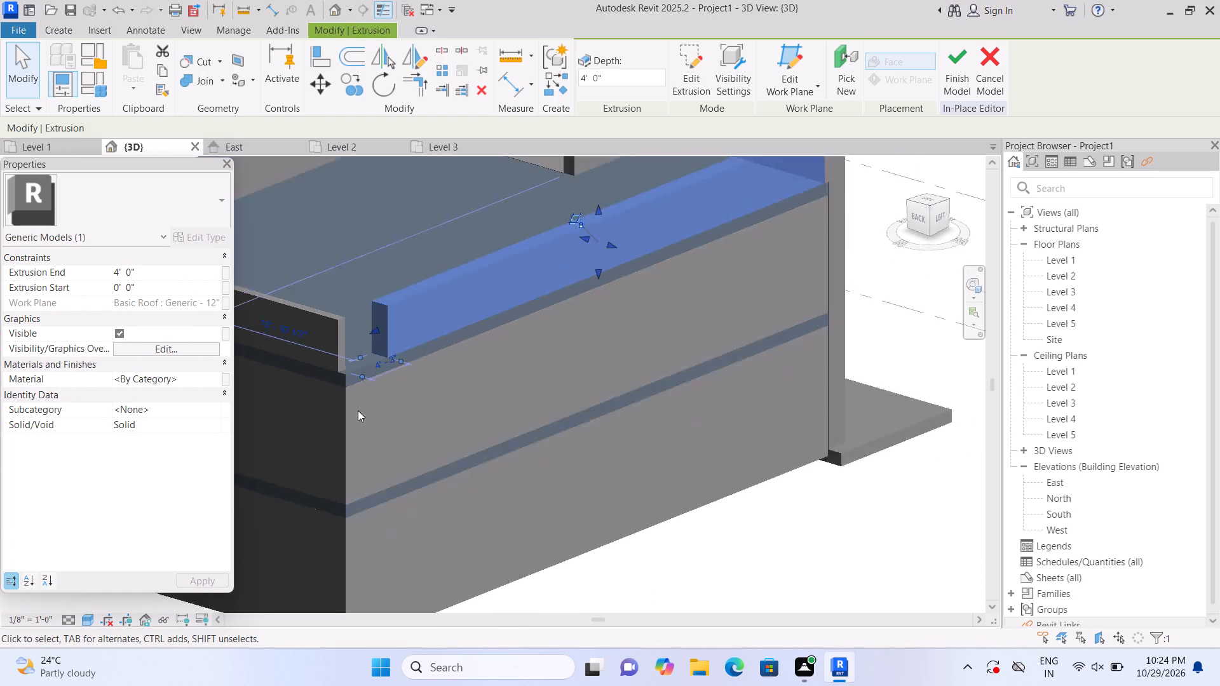
pyautogui.scroll(-2, 358, 410)
pyautogui.scroll(7, 358, 411)
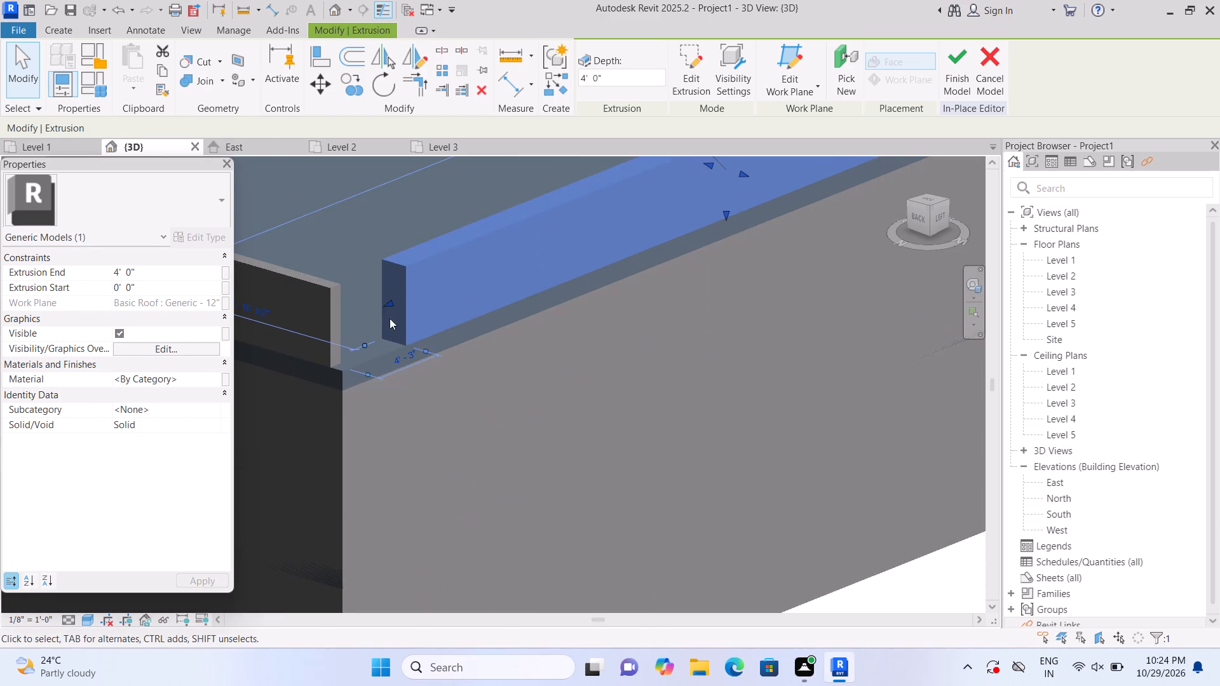
pyautogui.moveTo(389, 302); pyautogui.dragTo(364, 326)
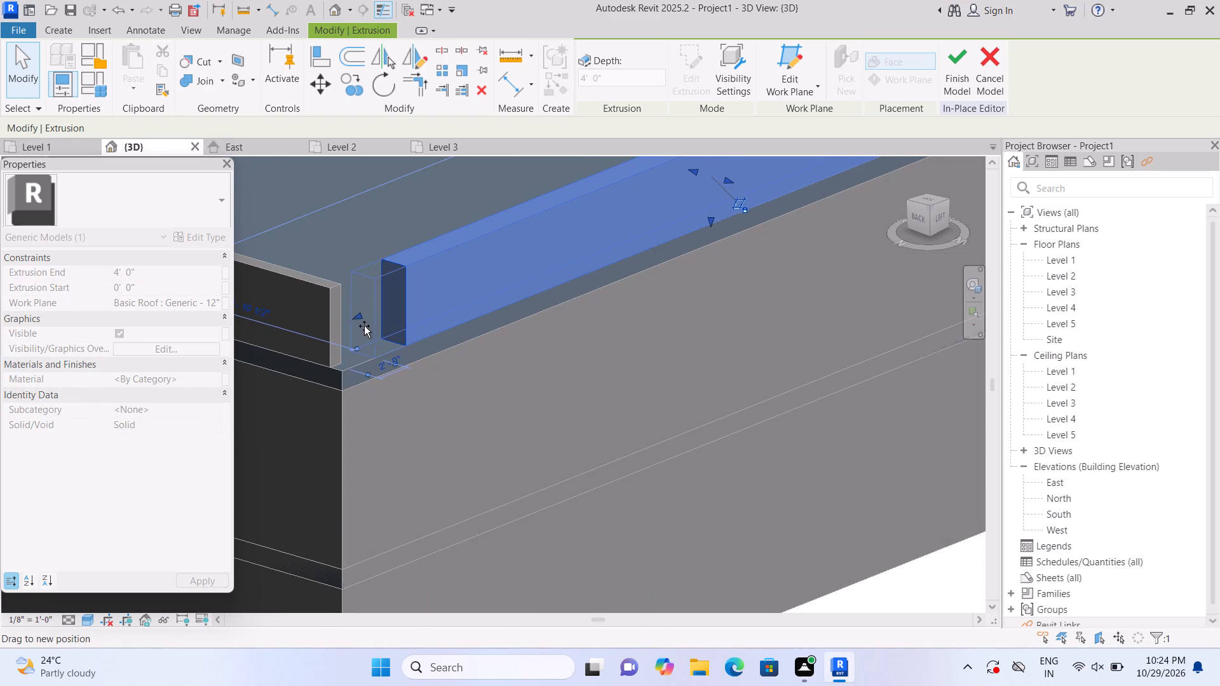
pyautogui.moveTo(364, 326); pyautogui.dragTo(349, 335)
pyautogui.scroll(1, 353, 372)
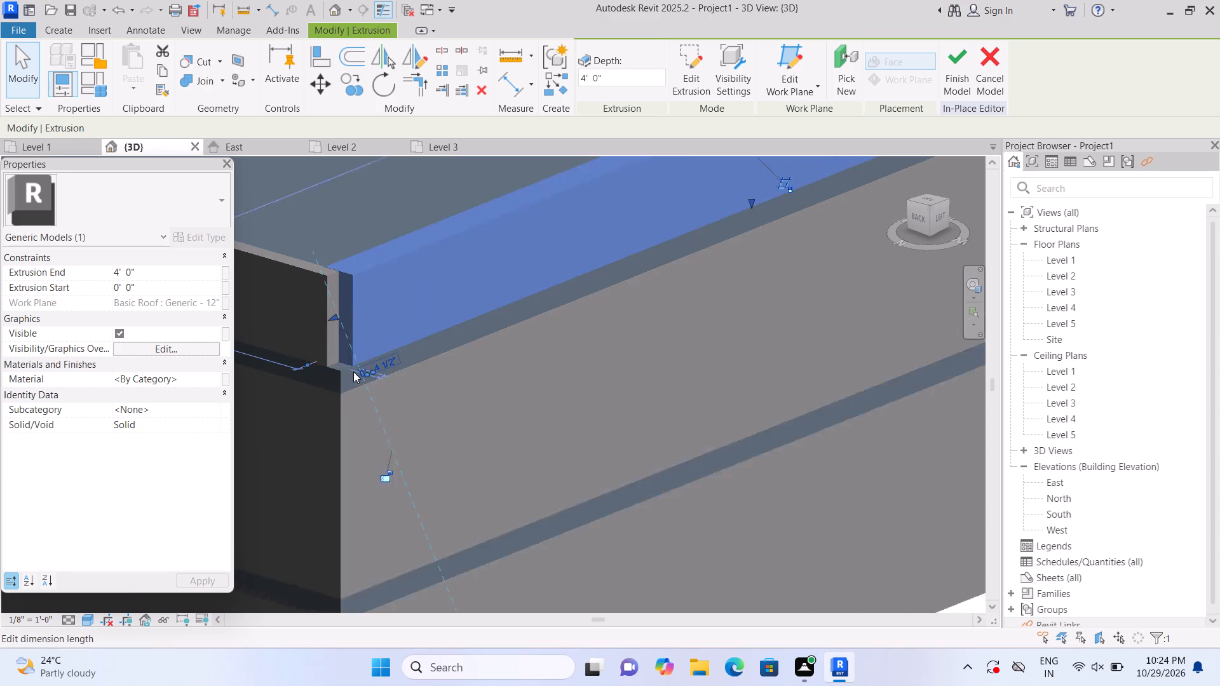
pyautogui.scroll(1, 353, 372)
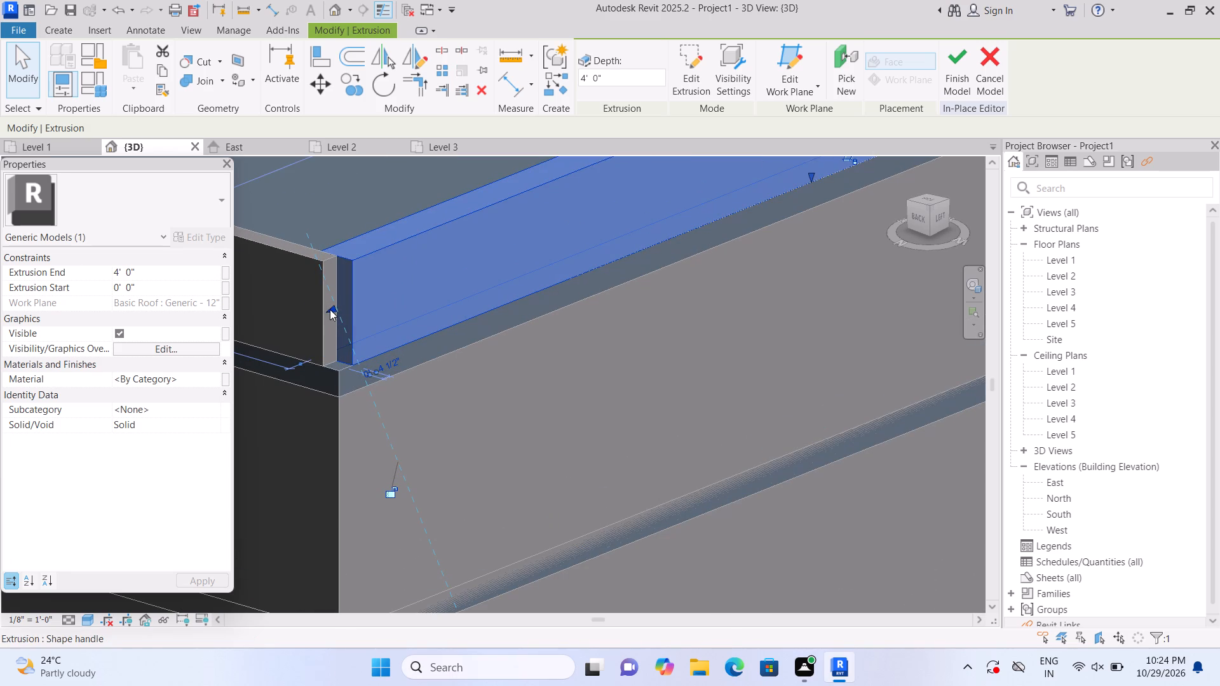
pyautogui.moveTo(332, 308); pyautogui.dragTo(326, 316)
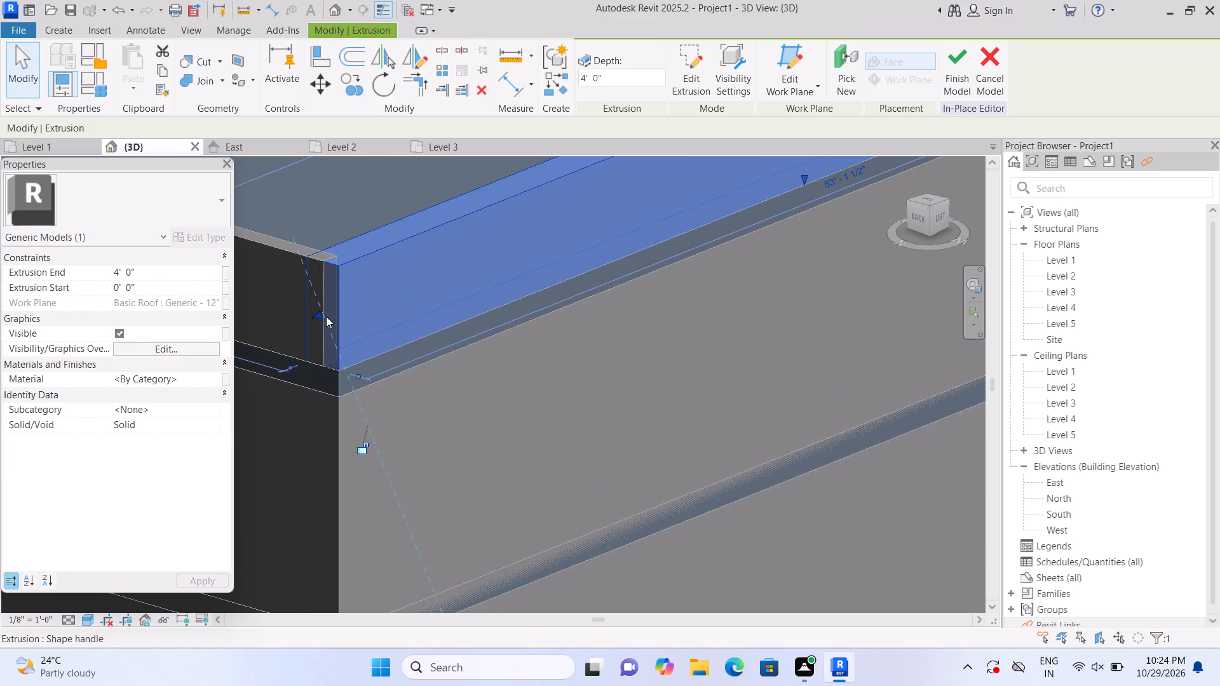
pyautogui.scroll(-3, 437, 384)
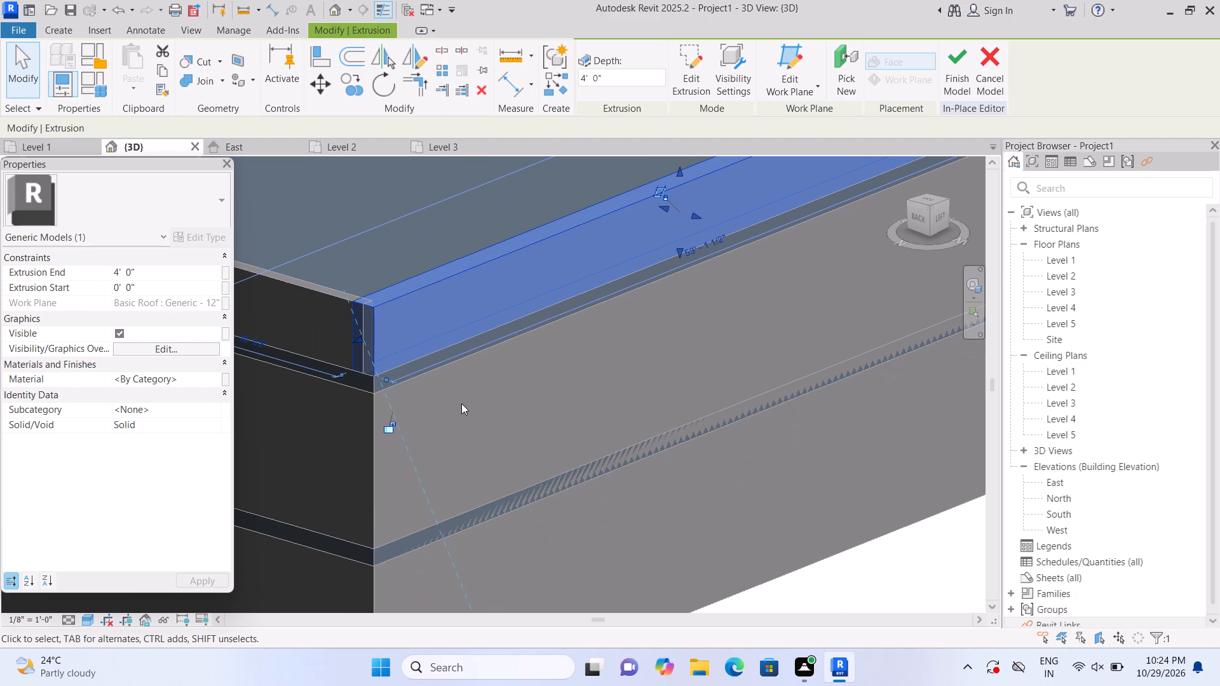
pyautogui.scroll(-6, 534, 401)
pyautogui.scroll(1, 534, 405)
pyautogui.click(785, 588)
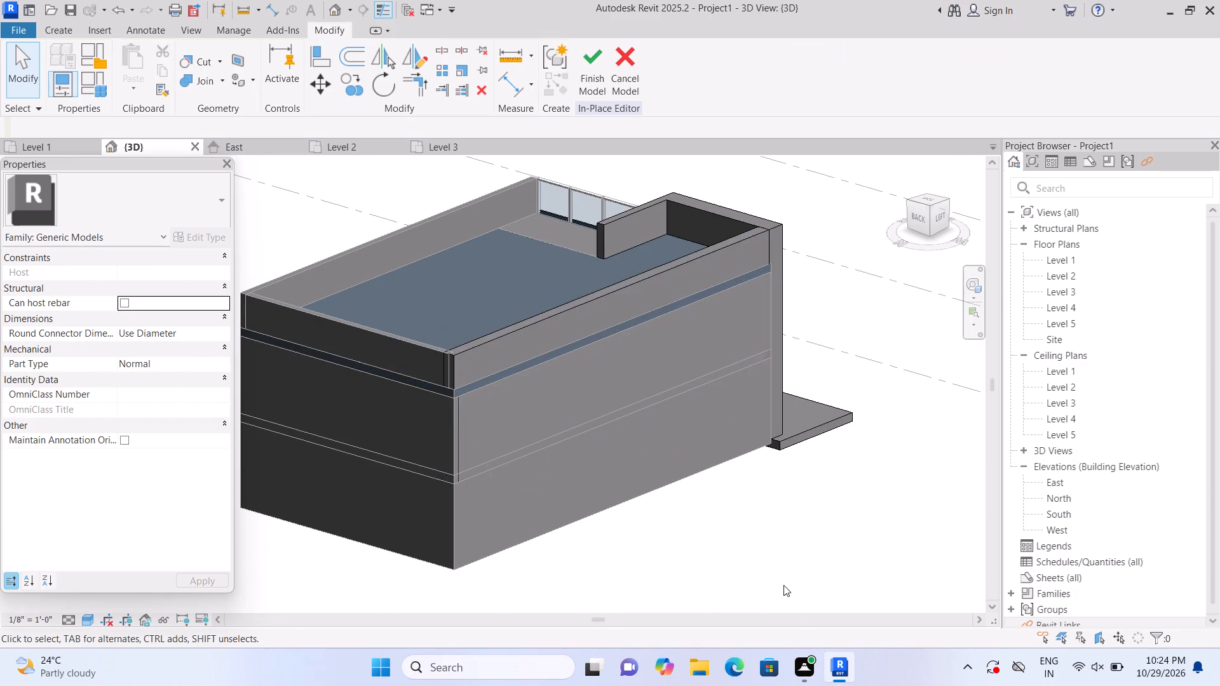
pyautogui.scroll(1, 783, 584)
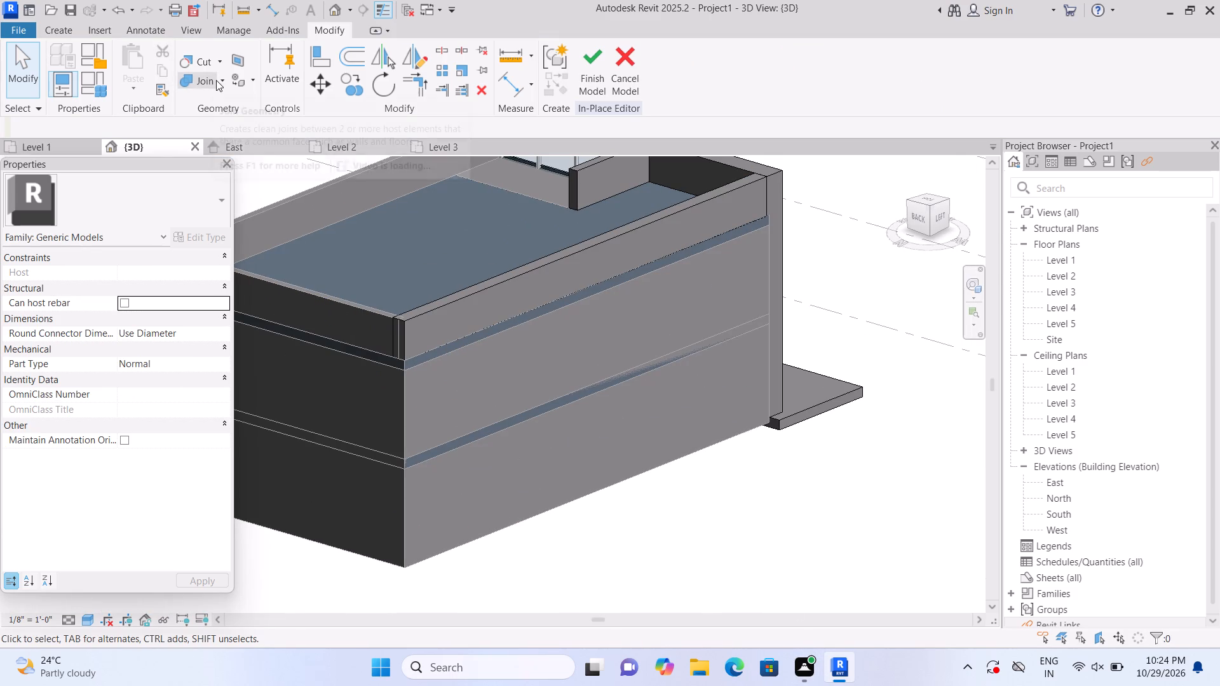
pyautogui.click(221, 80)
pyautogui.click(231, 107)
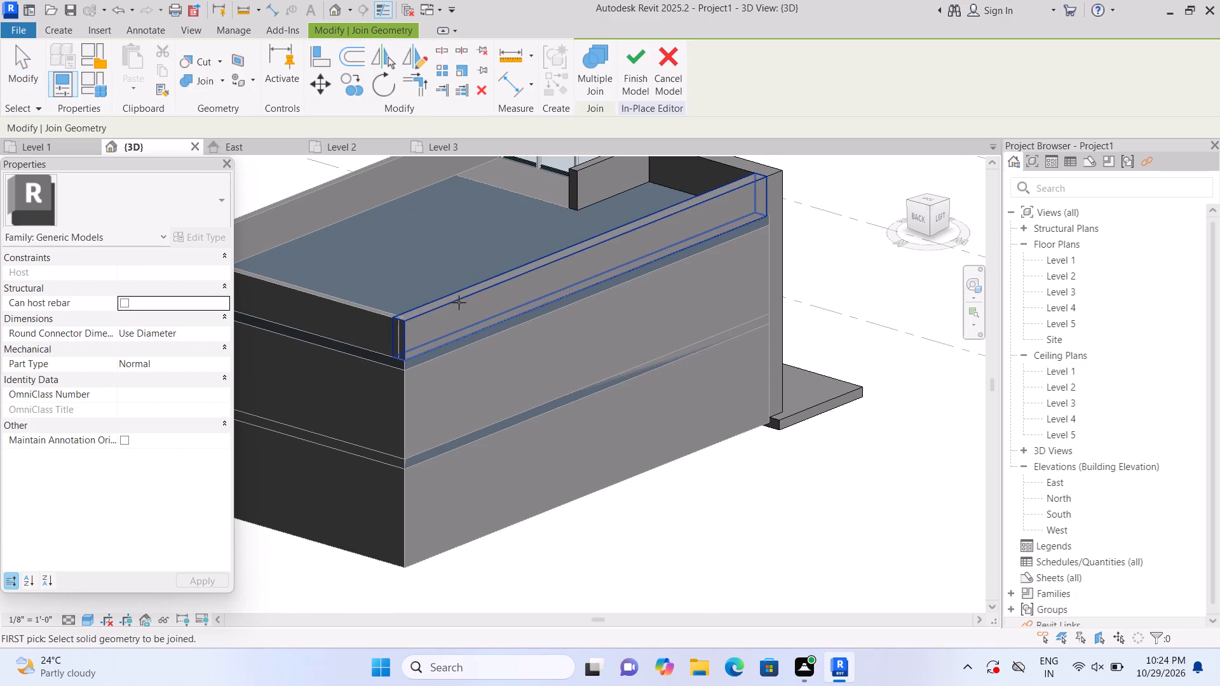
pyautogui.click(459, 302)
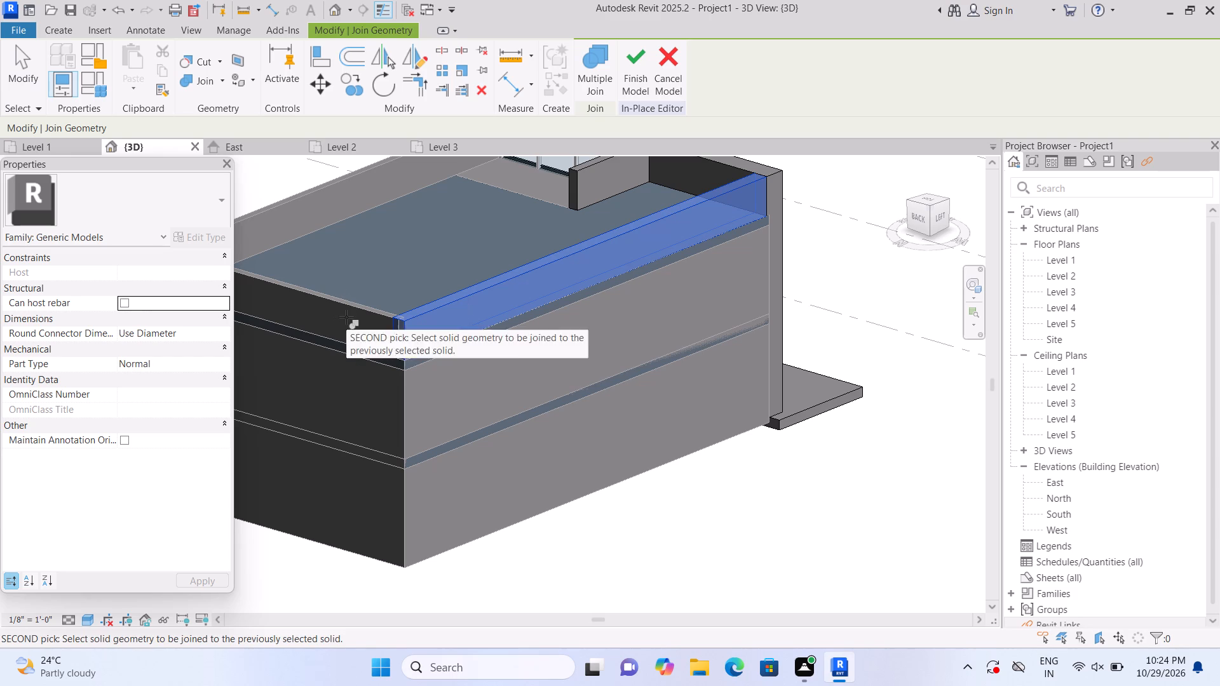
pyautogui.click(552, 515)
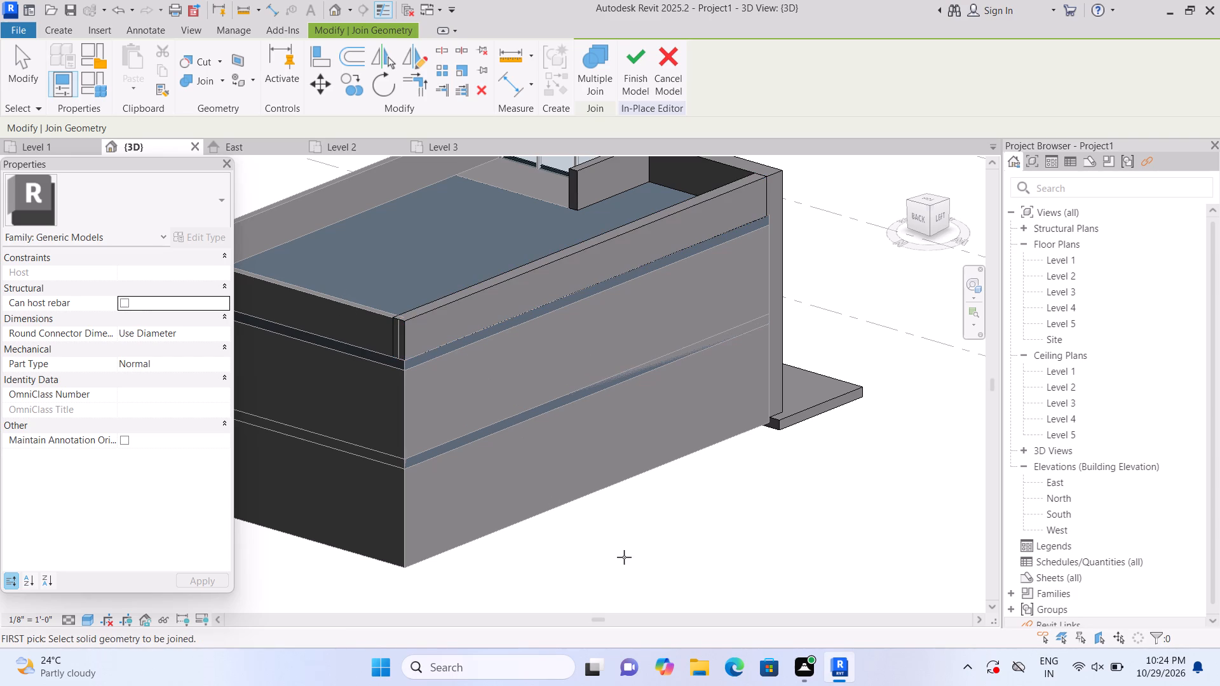
# Examine the house's roof parapets, front balconies and side wall from above and in the default isometric view.
pyautogui.keyDown('shift'); pyautogui.moveTo(681, 544); pyautogui.dragTo(557, 617, button='middle'); pyautogui.keyUp('shift')
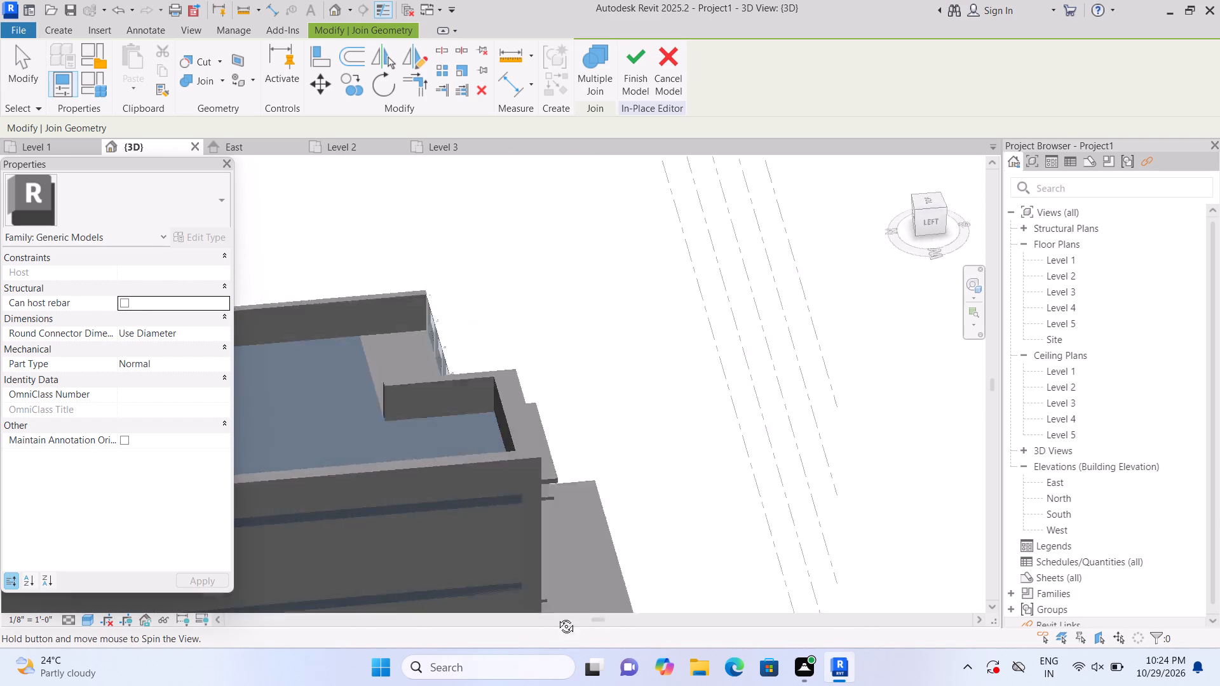
pyautogui.keyDown('shift'); pyautogui.moveTo(557, 617); pyautogui.dragTo(501, 622, button='middle'); pyautogui.keyUp('shift')
pyautogui.keyDown('shift'); pyautogui.moveTo(435, 497); pyautogui.dragTo(454, 583, button='middle'); pyautogui.keyUp('shift')
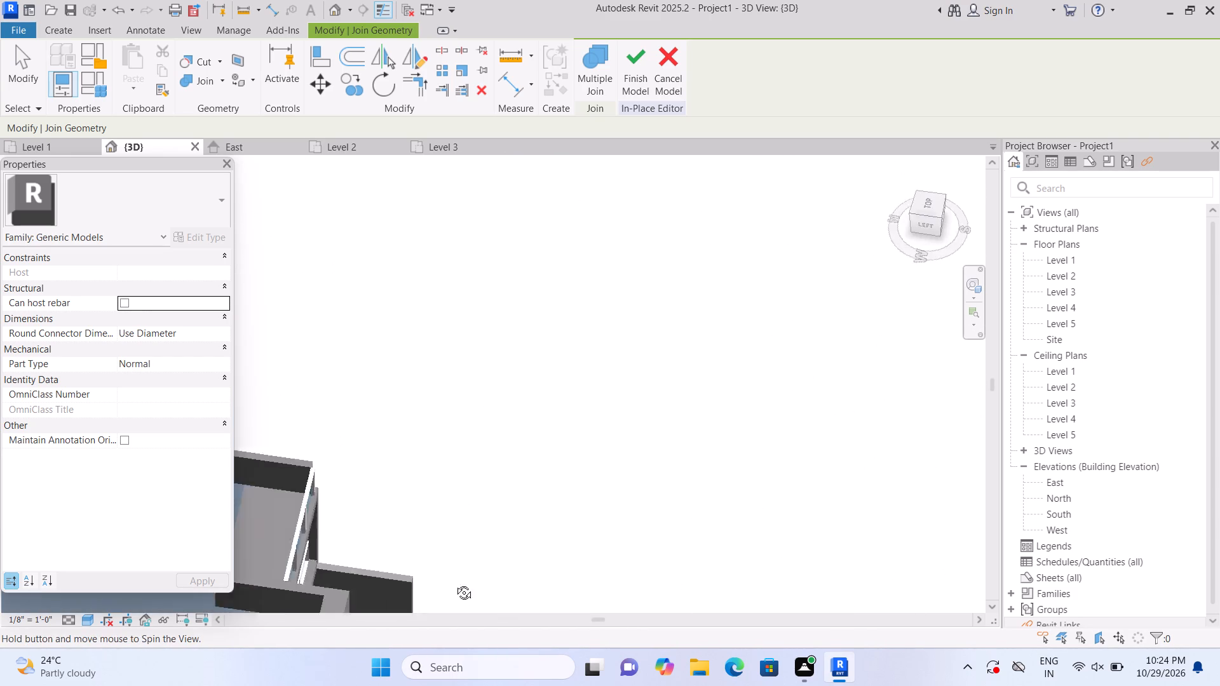
pyautogui.keyDown('shift'); pyautogui.moveTo(454, 583); pyautogui.dragTo(423, 557, button='middle'); pyautogui.keyUp('shift')
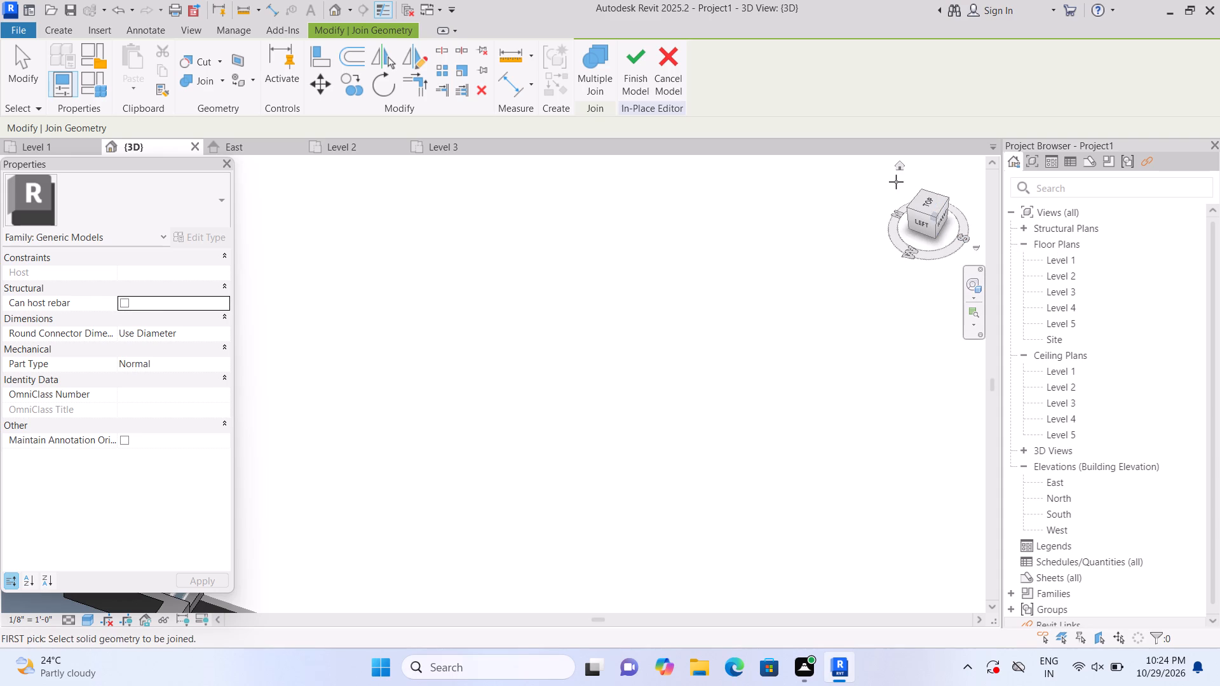
pyautogui.click(900, 170)
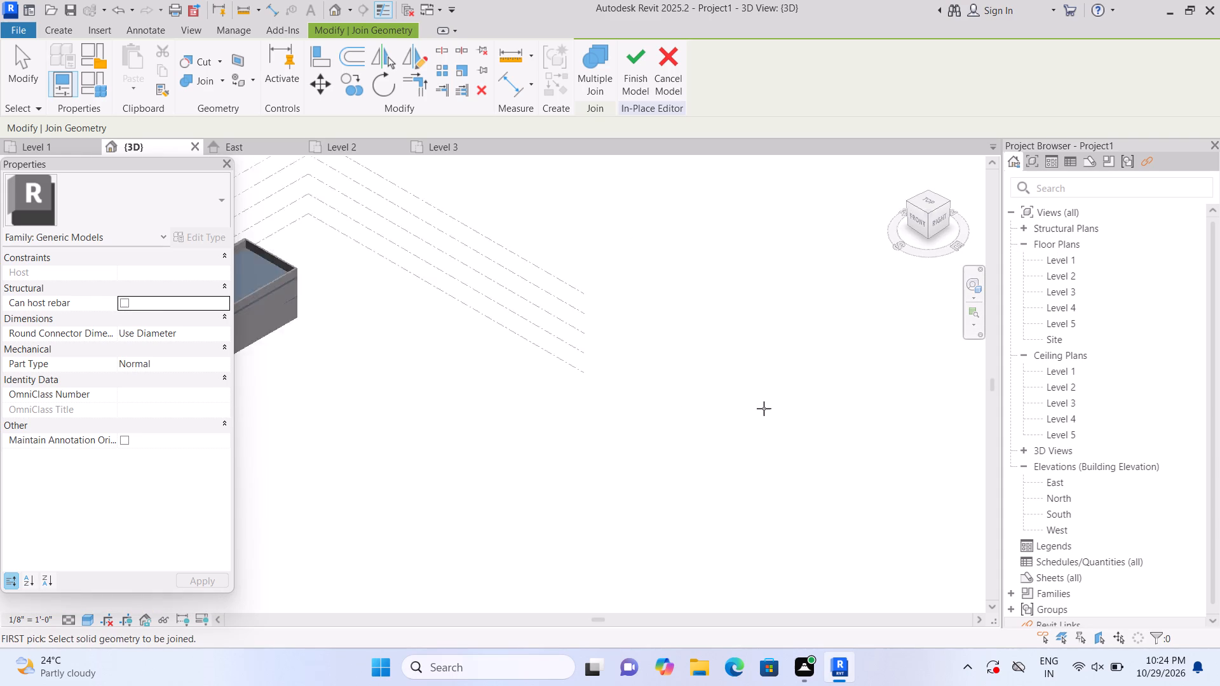
pyautogui.scroll(6, 342, 430)
pyautogui.moveTo(461, 441); pyautogui.dragTo(733, 504, button='middle')
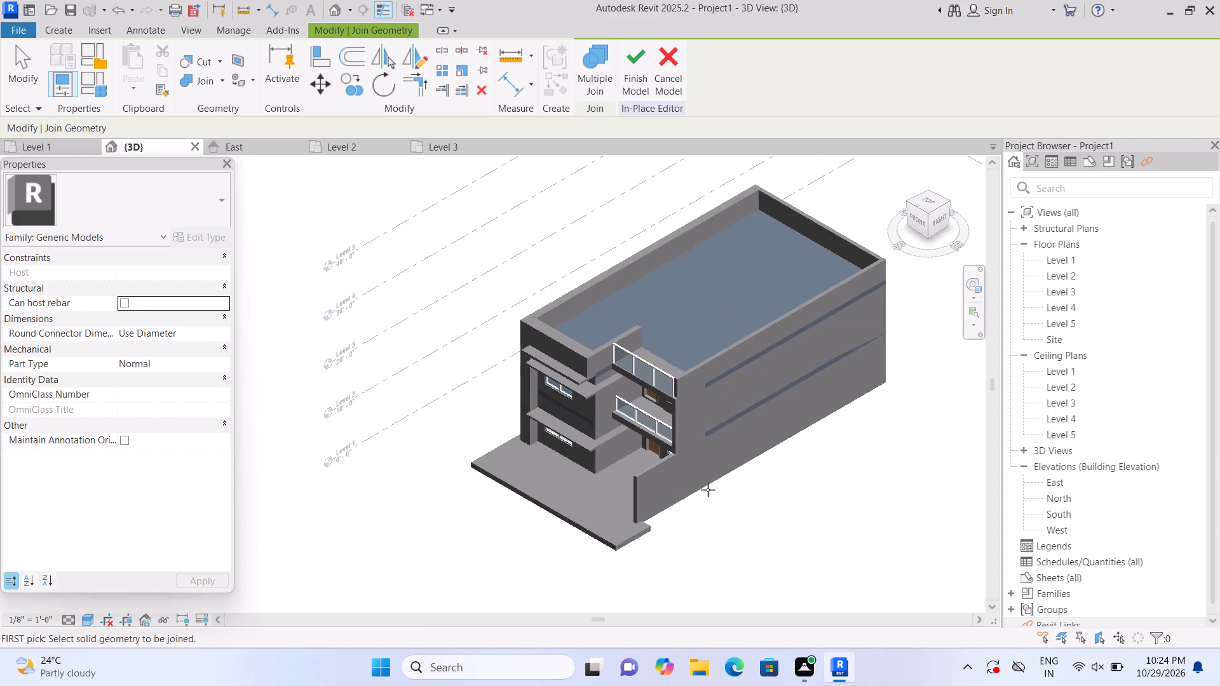
pyautogui.scroll(6, 683, 456)
pyautogui.scroll(1, 771, 551)
pyautogui.moveTo(771, 551); pyautogui.dragTo(771, 617, button='middle')
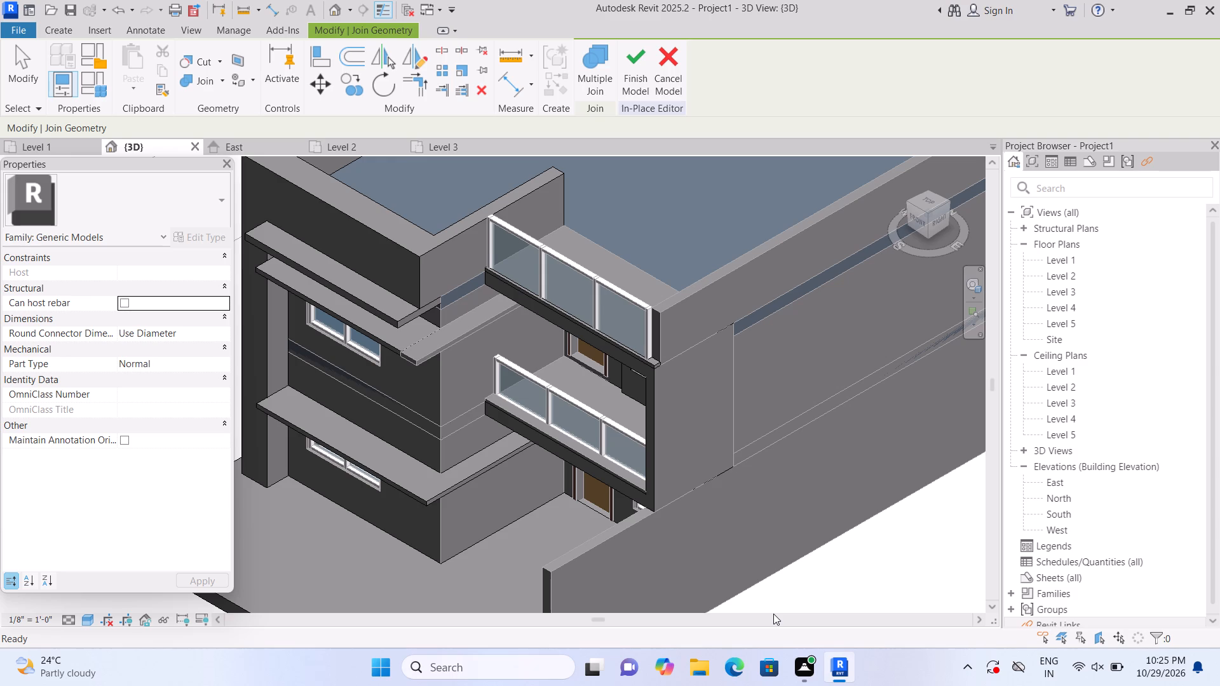
pyautogui.scroll(-4, 833, 537)
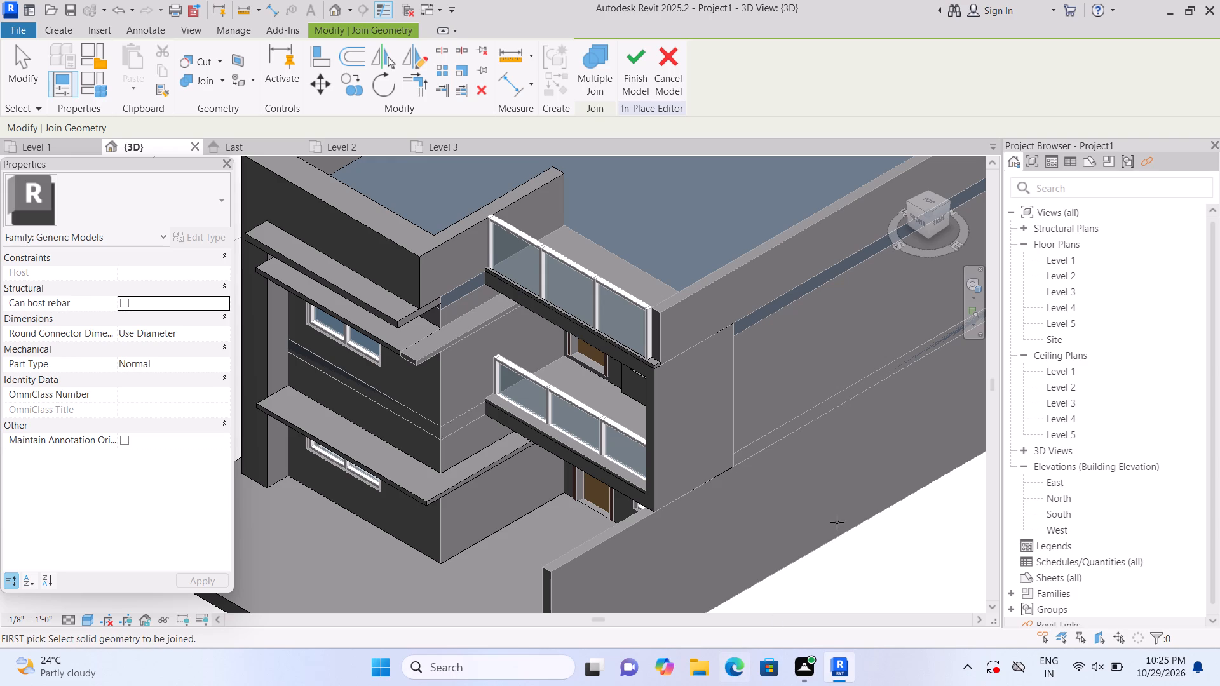
pyautogui.moveTo(838, 522); pyautogui.dragTo(1036, 535, button='middle')
pyautogui.scroll(2, 616, 378)
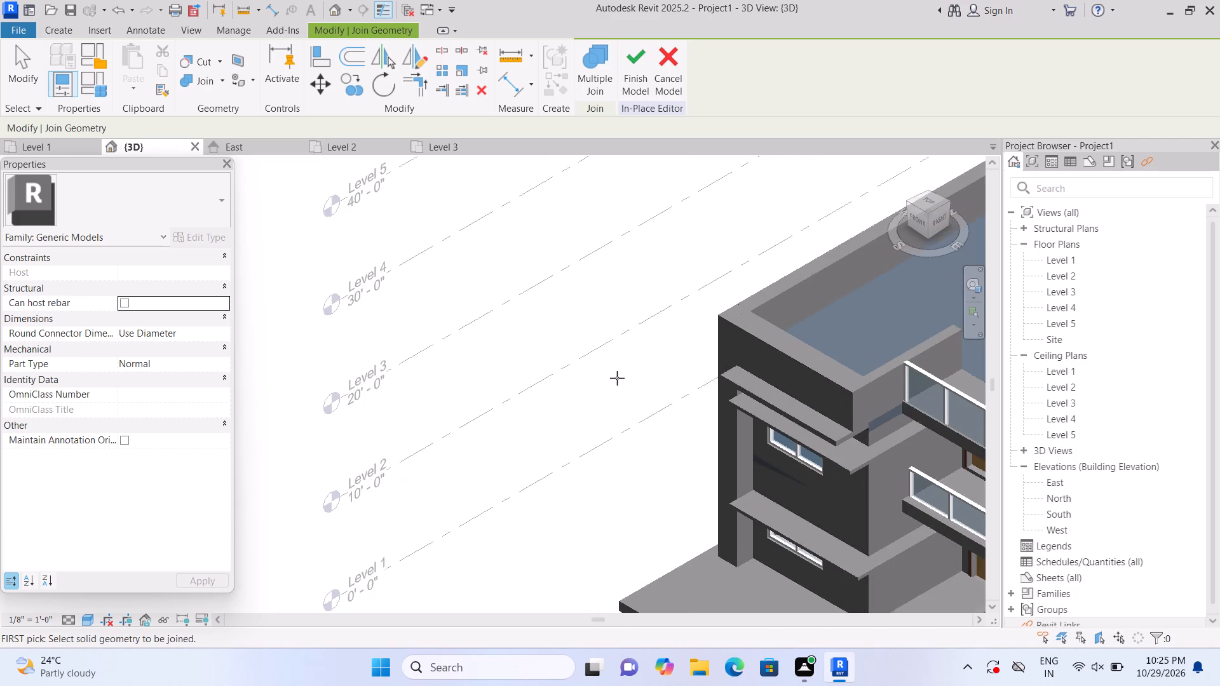
pyautogui.moveTo(614, 378); pyautogui.dragTo(403, 270, button='middle')
pyautogui.scroll(-1, 403, 273)
pyautogui.scroll(-3, 383, 328)
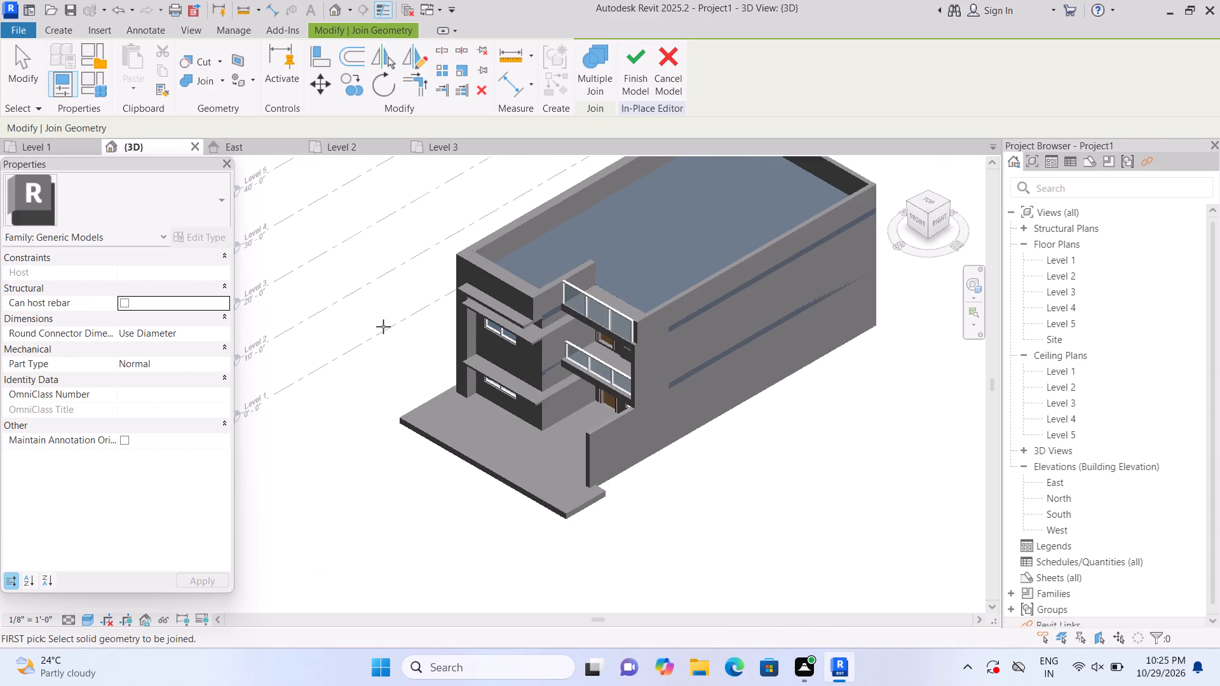
pyautogui.moveTo(640, 515); pyautogui.dragTo(639, 472, button='middle')
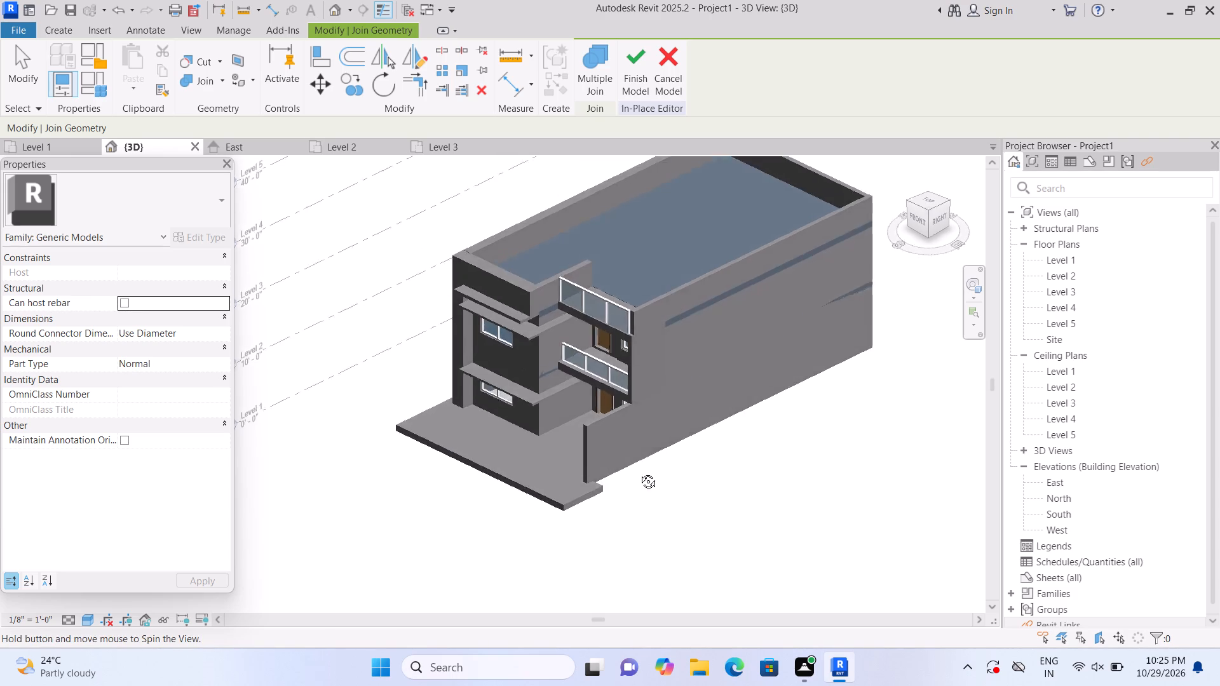
pyautogui.moveTo(639, 472); pyautogui.dragTo(637, 477, button='middle')
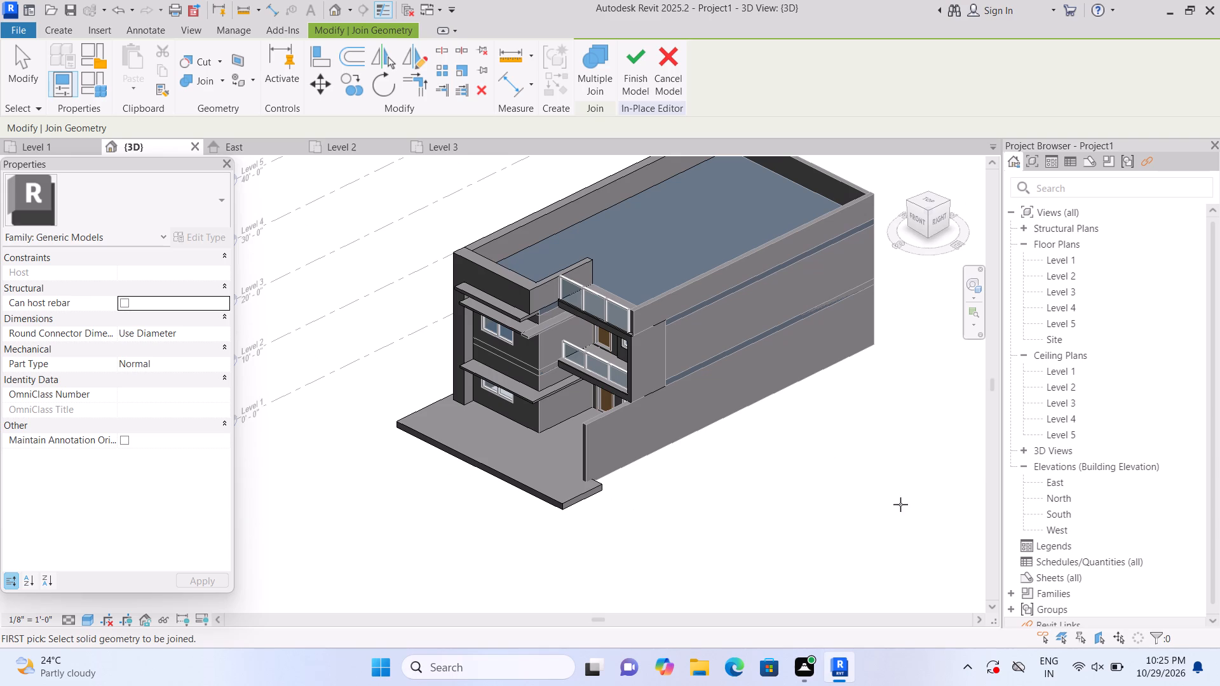
# Examine the front facade straight on, including its windows, doors and balcony railings.
pyautogui.click(918, 222)
pyautogui.scroll(3, 405, 447)
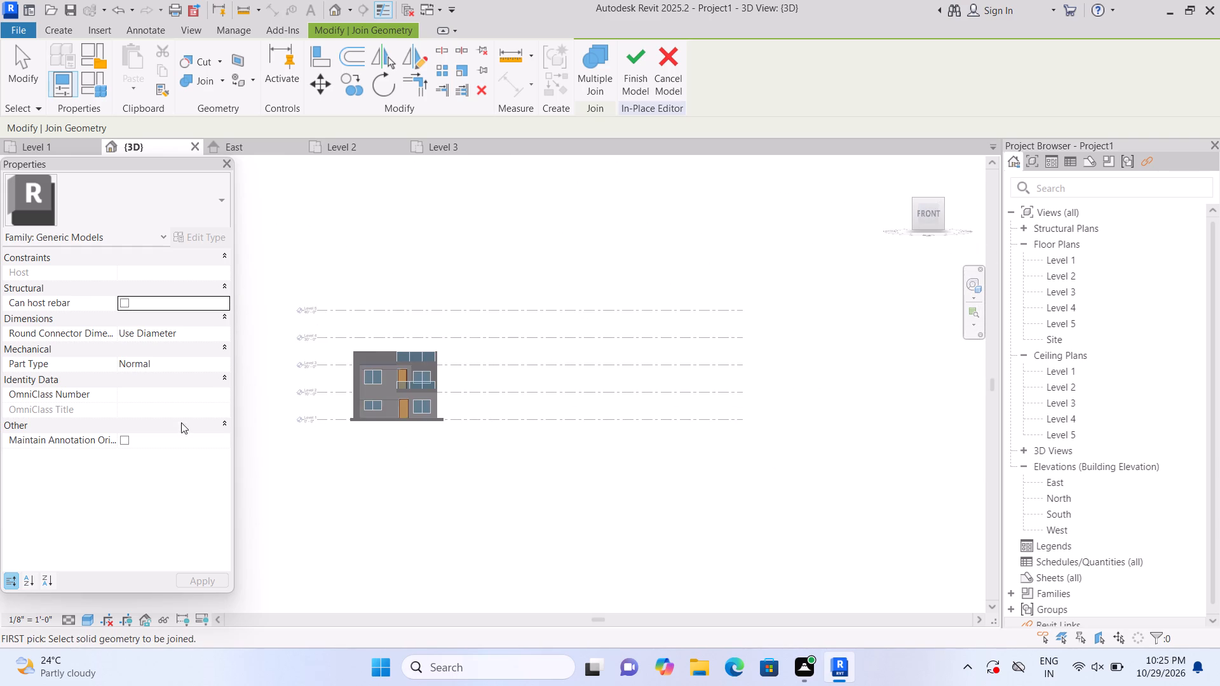
pyautogui.scroll(3, 181, 422)
pyautogui.scroll(11, 360, 382)
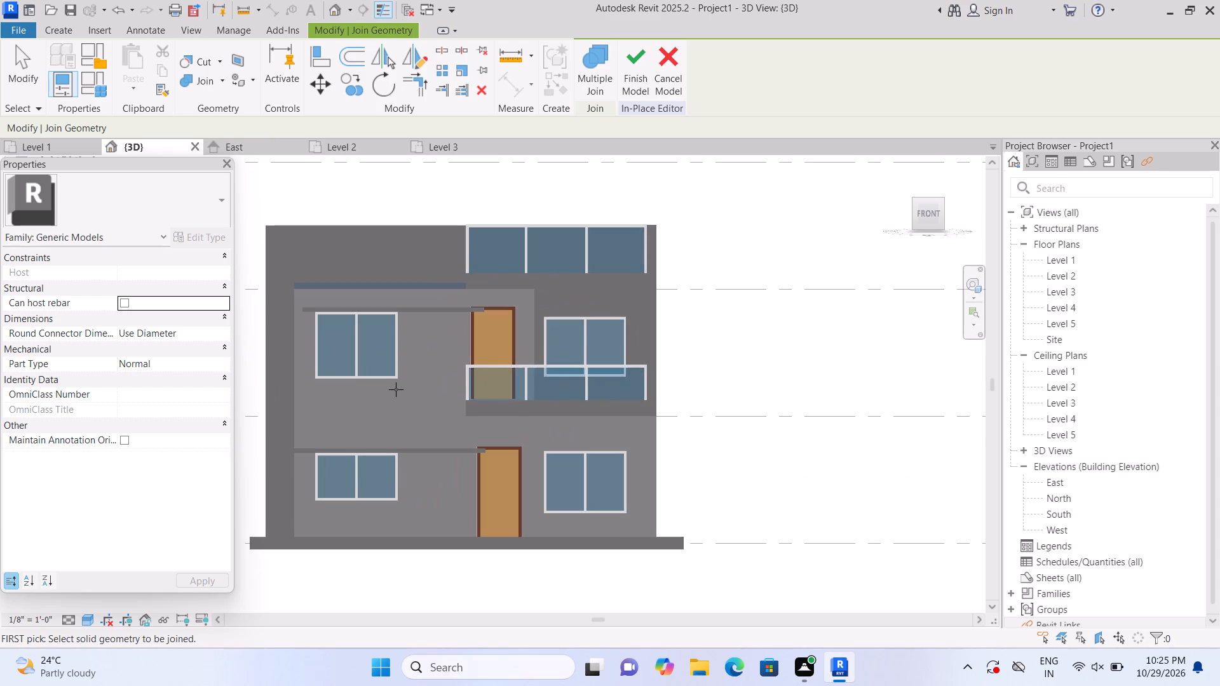
pyautogui.scroll(2, 396, 389)
pyautogui.moveTo(406, 395); pyautogui.dragTo(513, 393, button='middle')
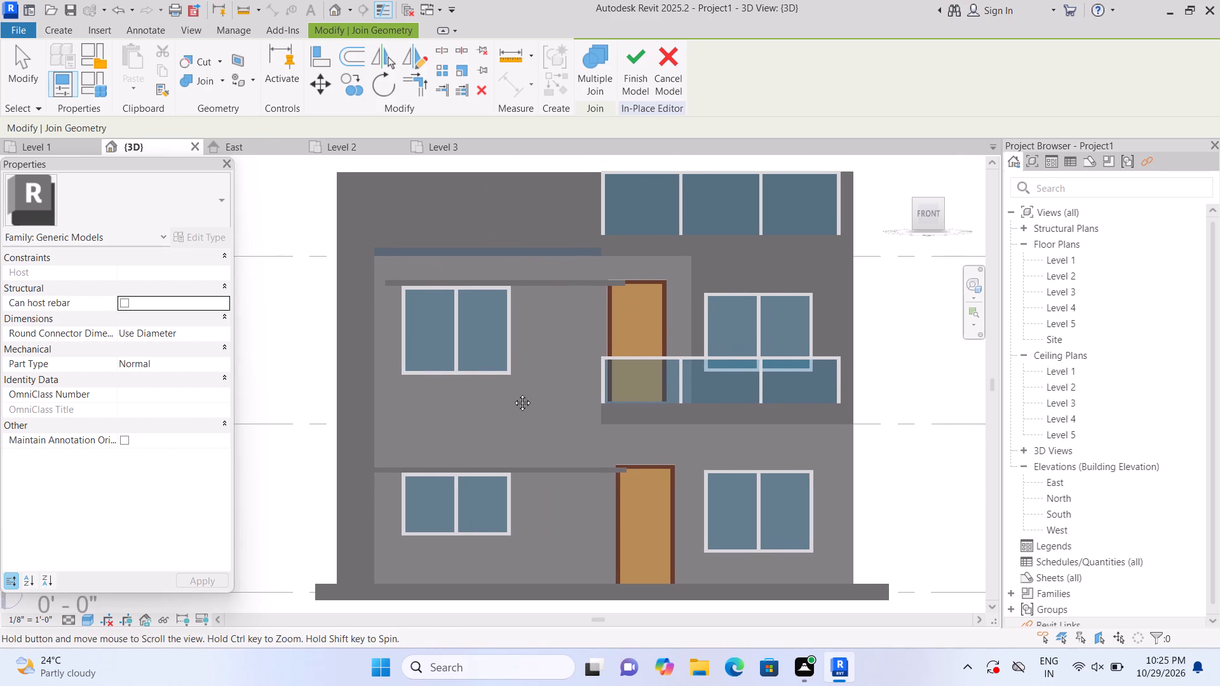
pyautogui.moveTo(513, 393); pyautogui.dragTo(490, 382, button='middle')
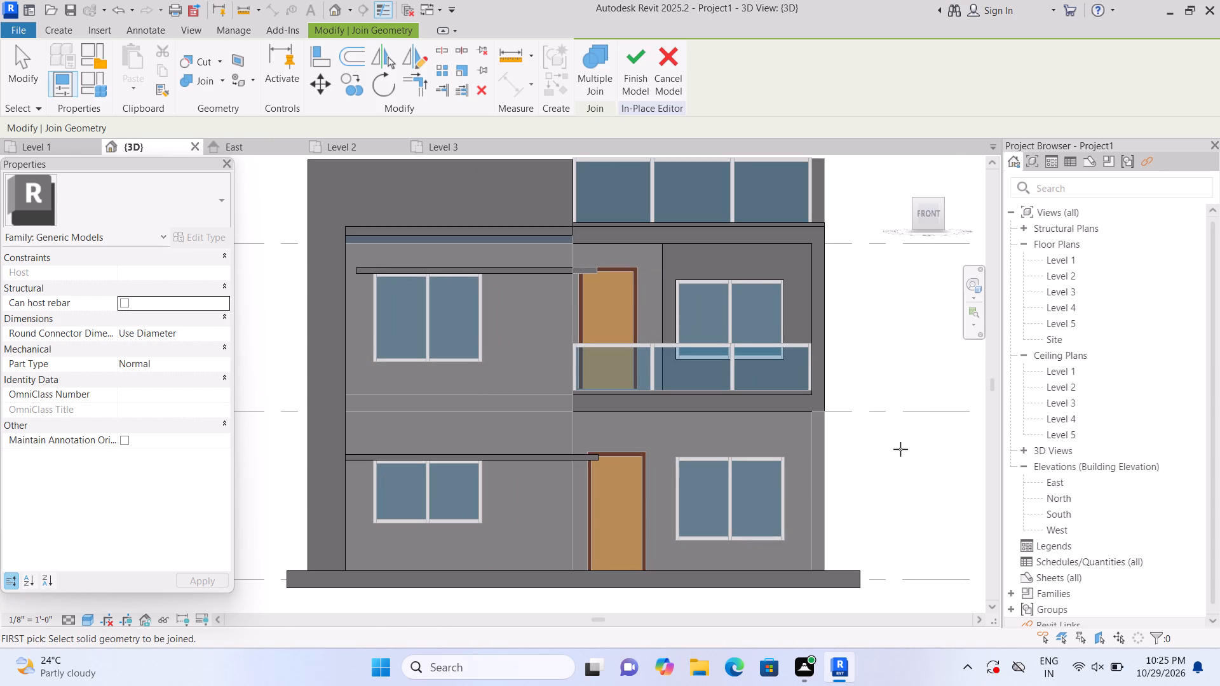
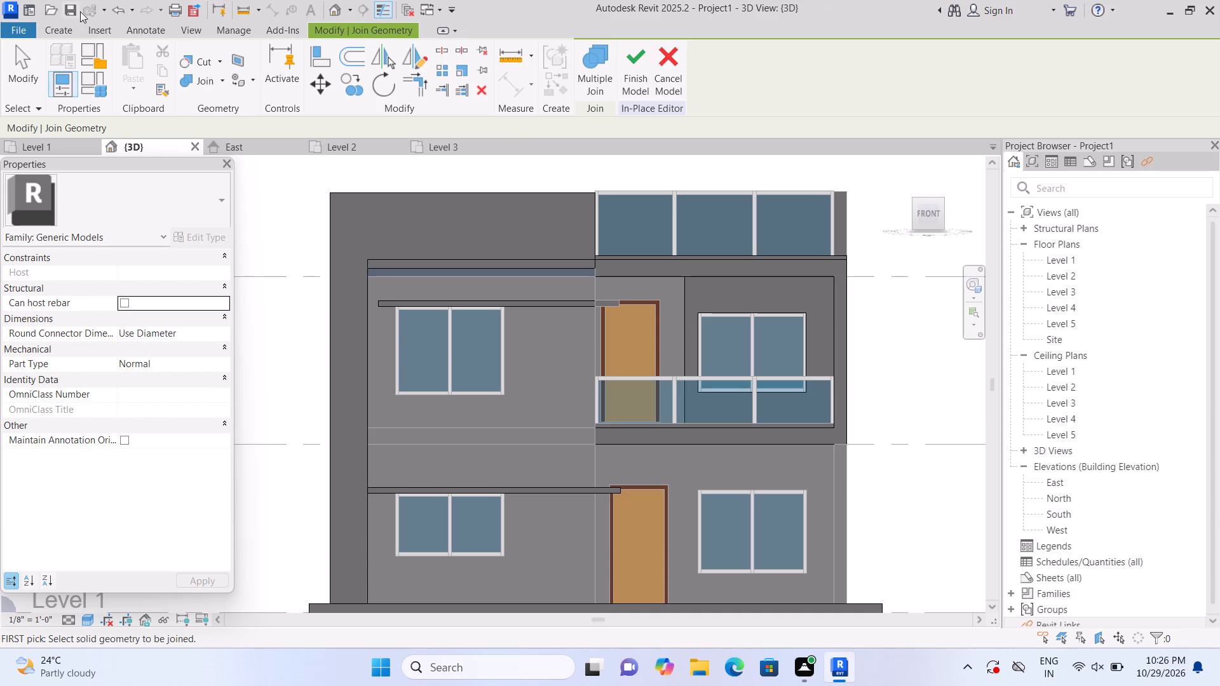
# Extrude a vertical strip 0' 3" deep, about 9" wide and 9' 6" tall, on the ground-floor wall between the door and right window.
pyautogui.click(67, 28)
pyautogui.click(137, 88)
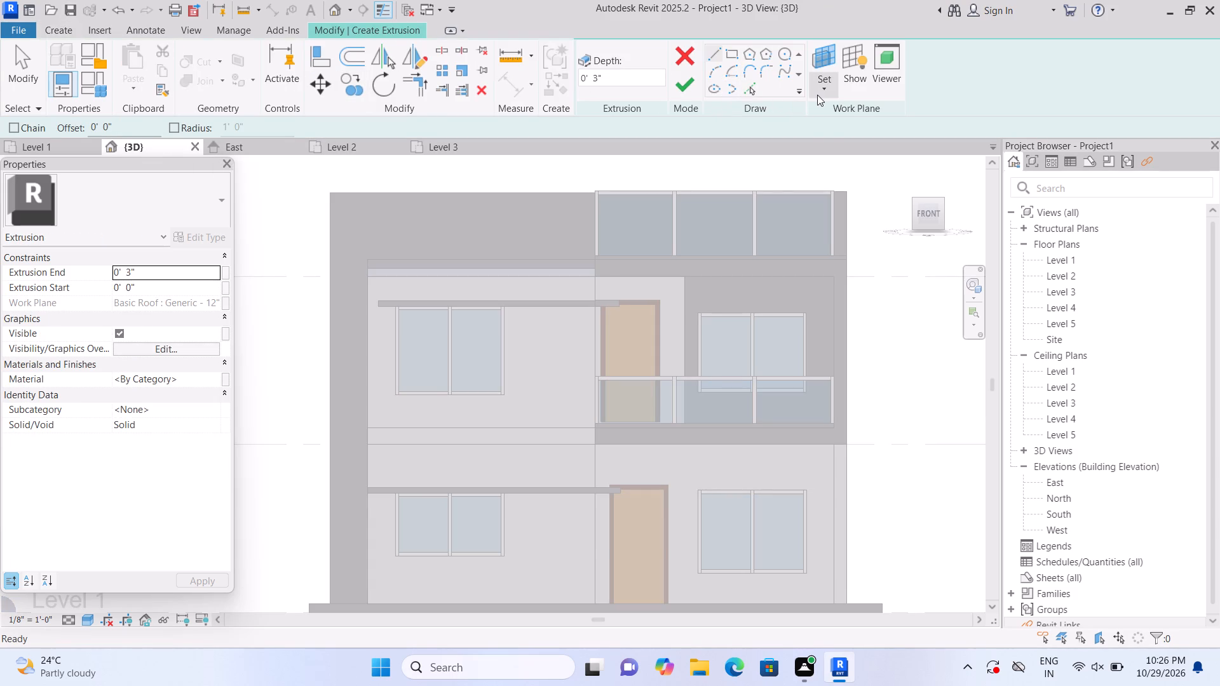
pyautogui.click(817, 95)
pyautogui.click(834, 131)
pyautogui.click(839, 156)
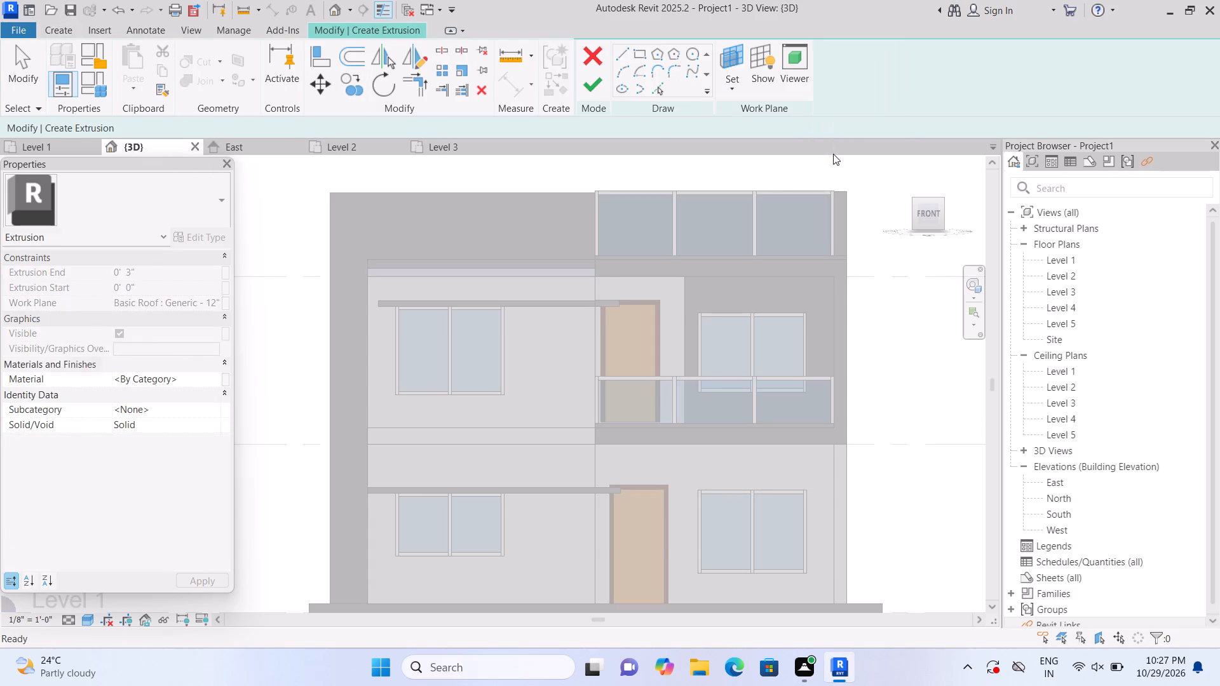
pyautogui.scroll(1, 661, 617)
pyautogui.moveTo(687, 547); pyautogui.dragTo(630, 438, button='middle')
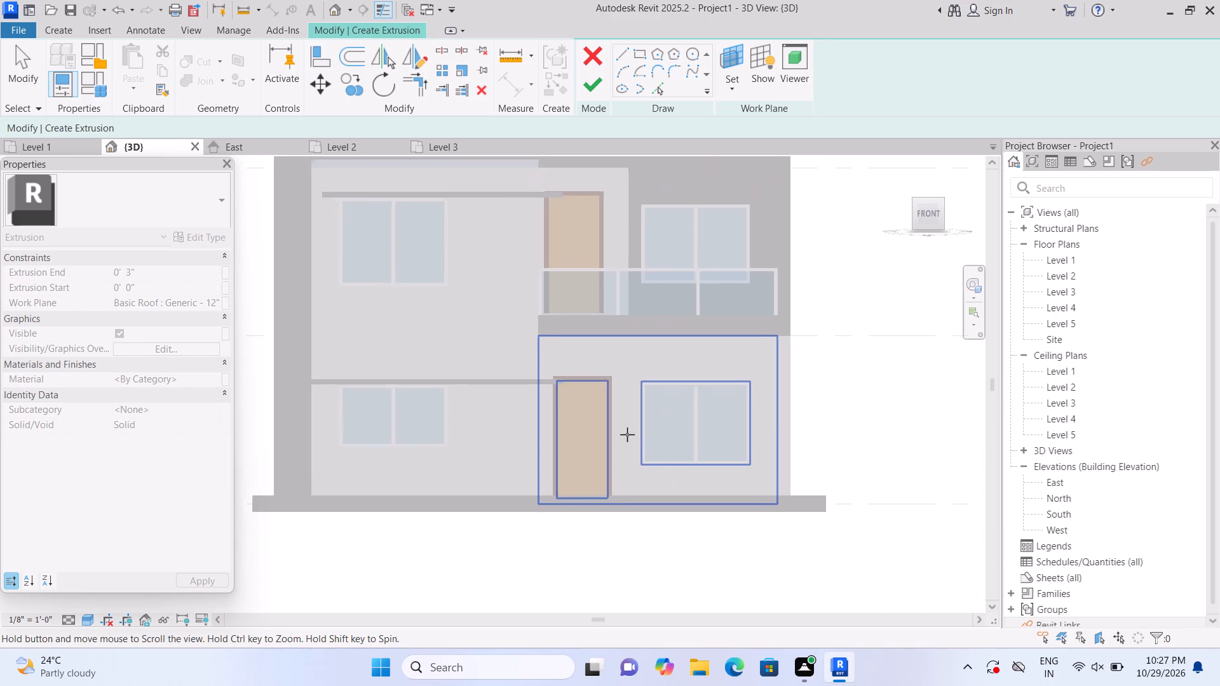
pyautogui.click(679, 354)
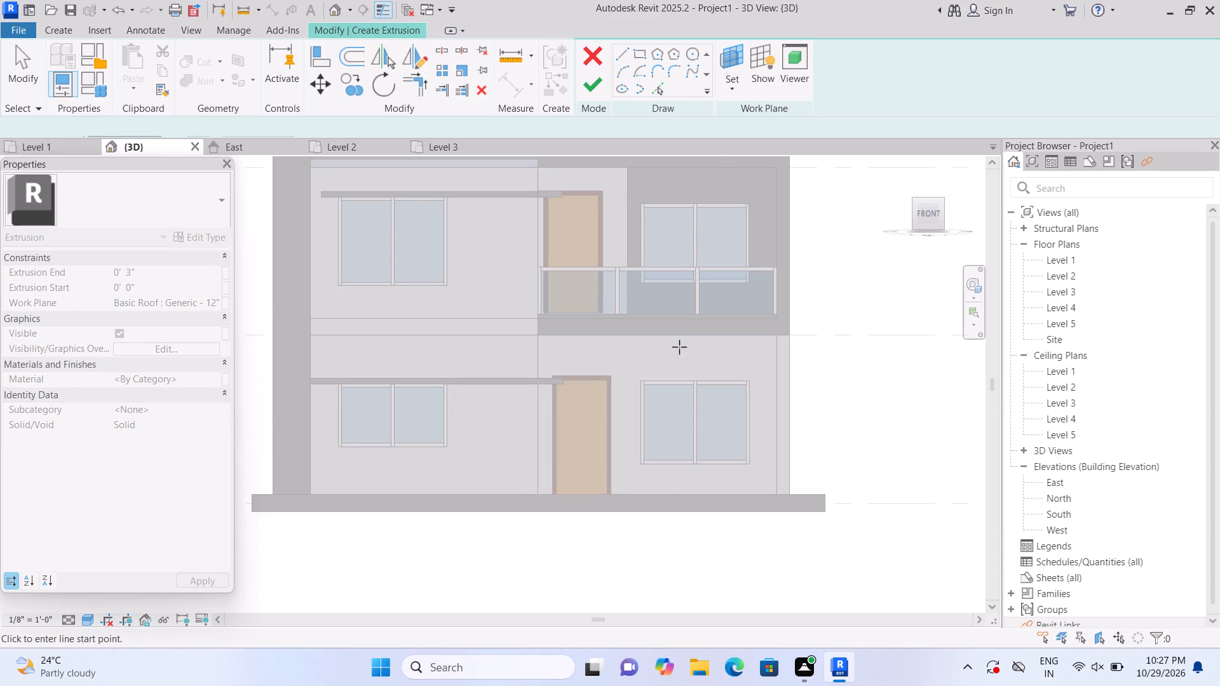
pyautogui.click(728, 57)
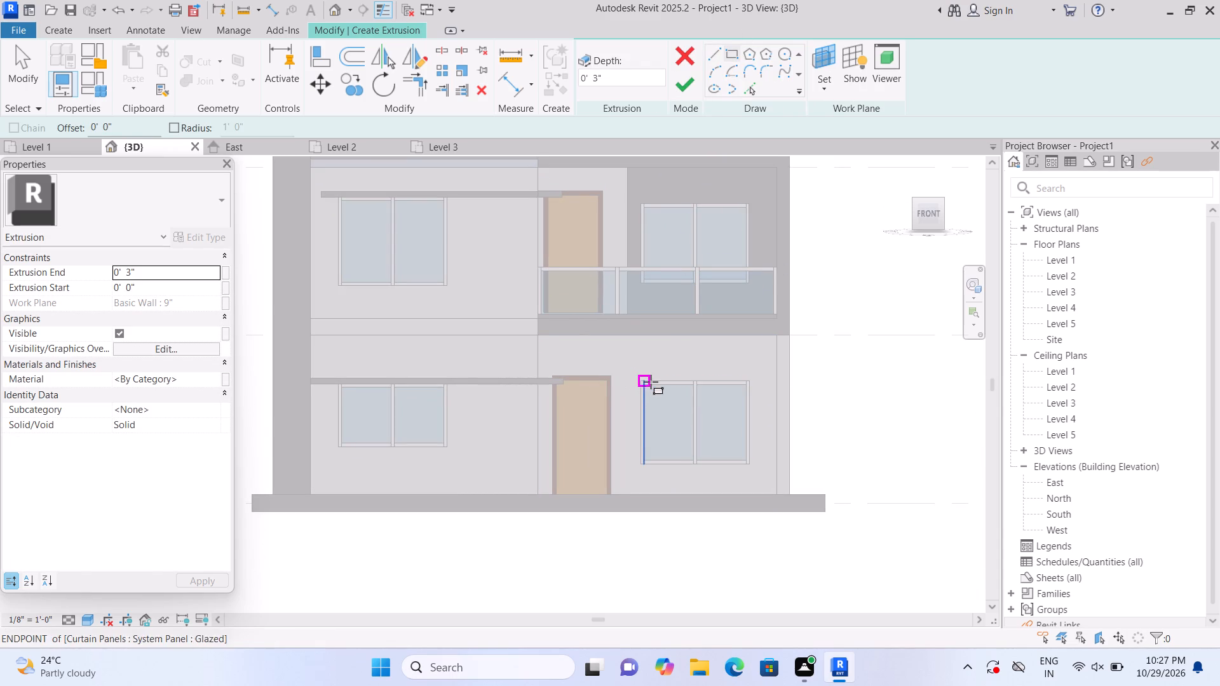
pyautogui.scroll(2, 647, 373)
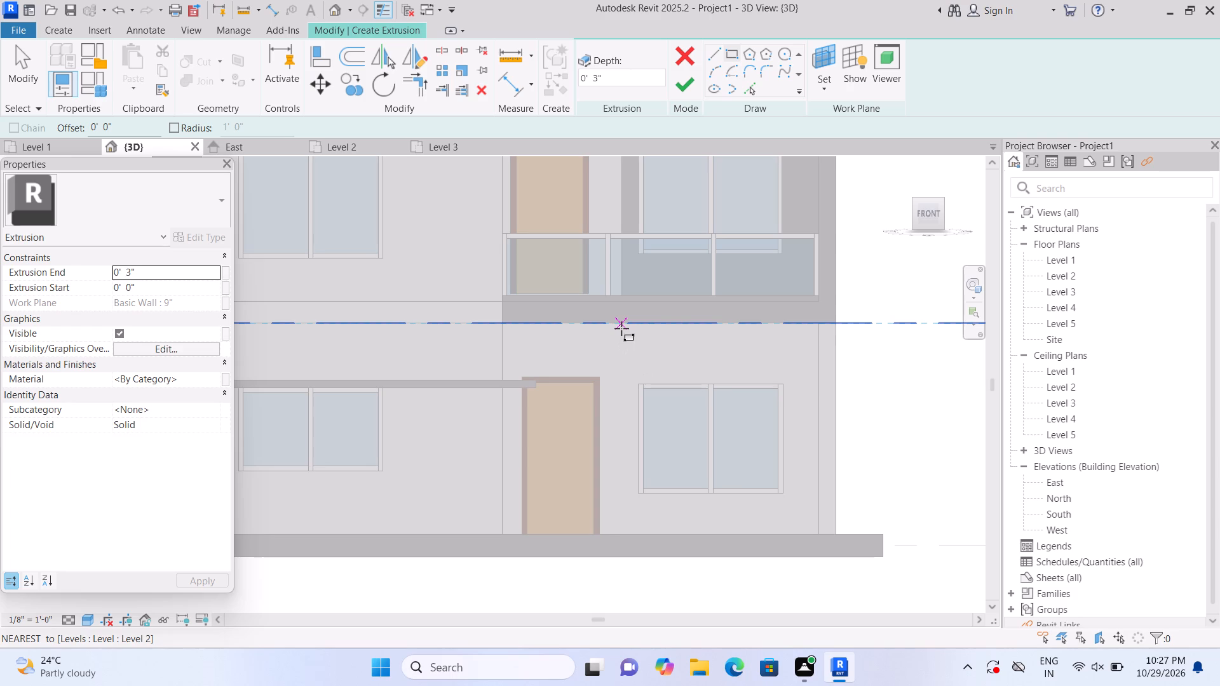
pyautogui.click(622, 328)
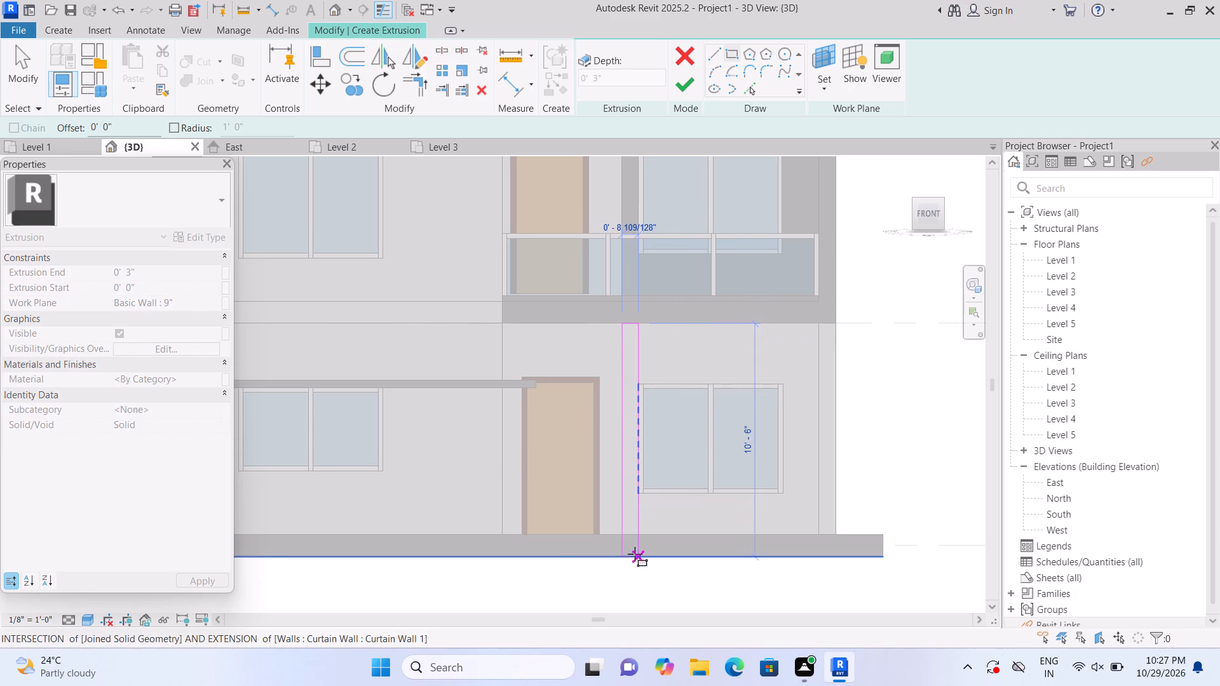
pyautogui.click(635, 537)
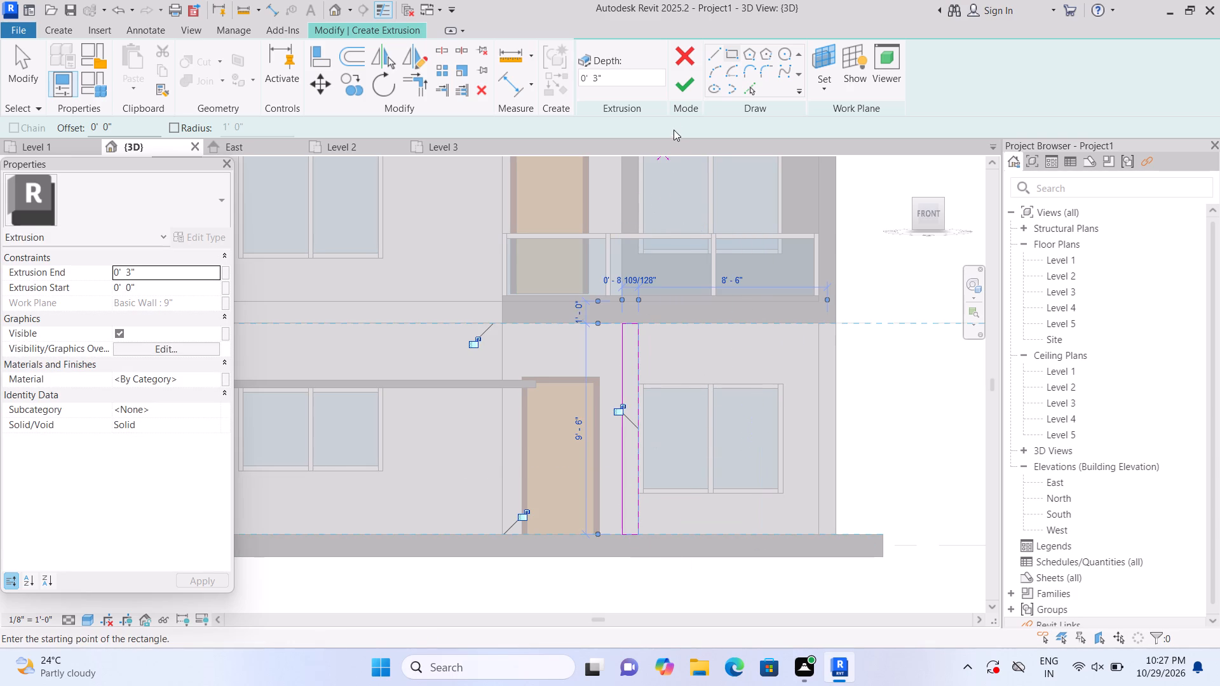
pyautogui.click(684, 88)
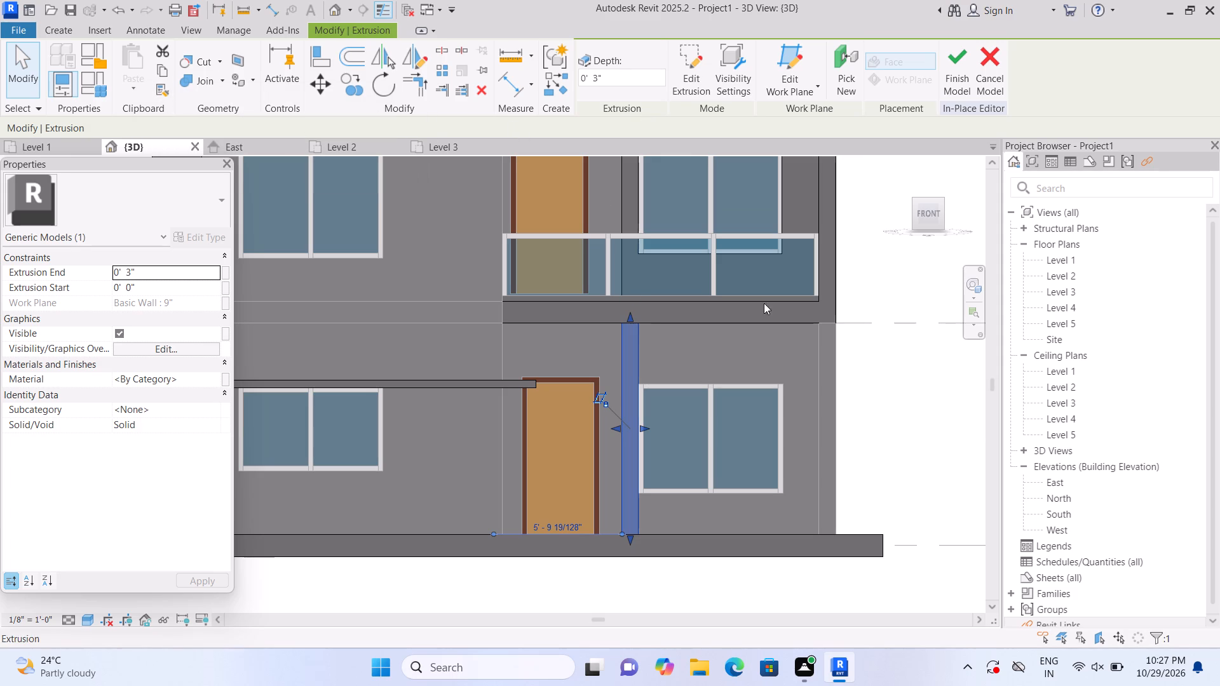
# Extrude a 0' 3" deep wall panel above the right ground-floor window, 8' 10 1/2" wide and about 2' 8 11/16" high, from strip to building edge.
pyautogui.click(55, 32)
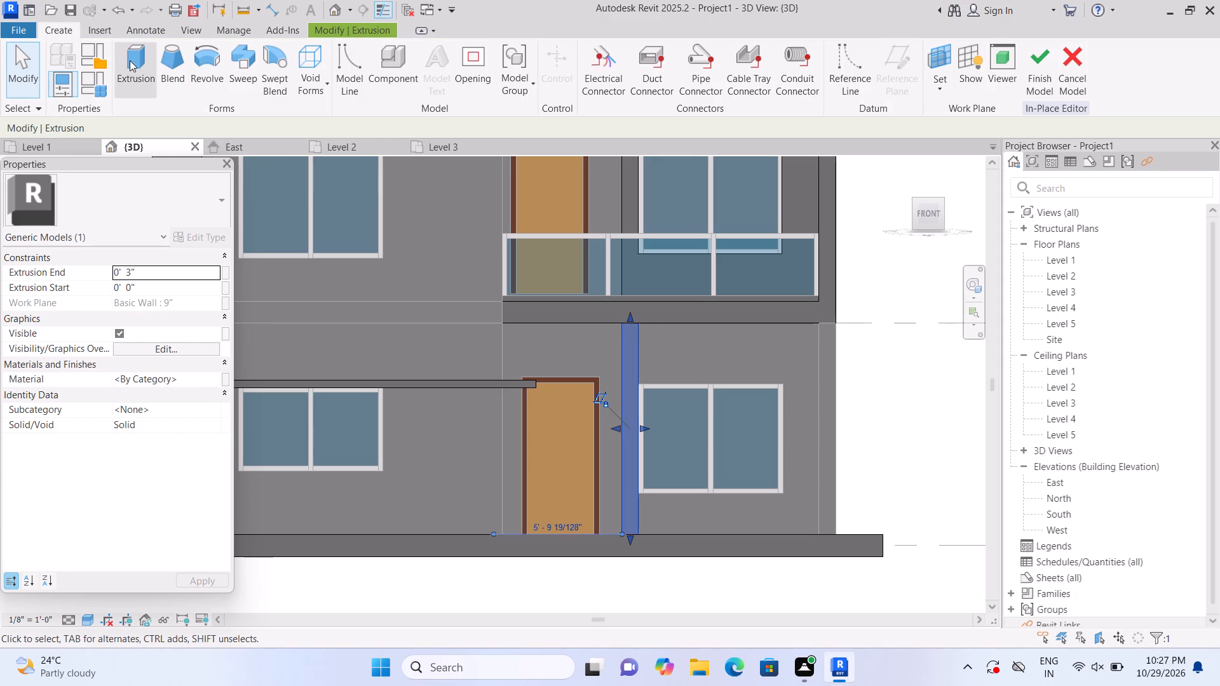
pyautogui.click(883, 378)
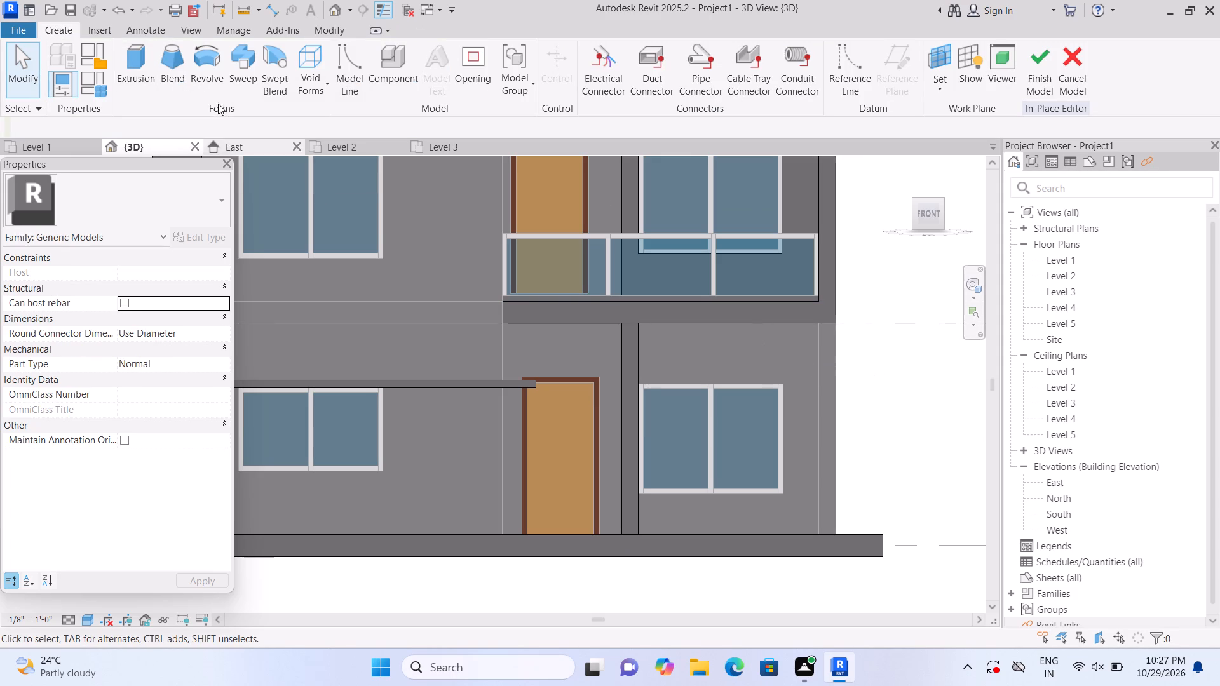
pyautogui.click(157, 63)
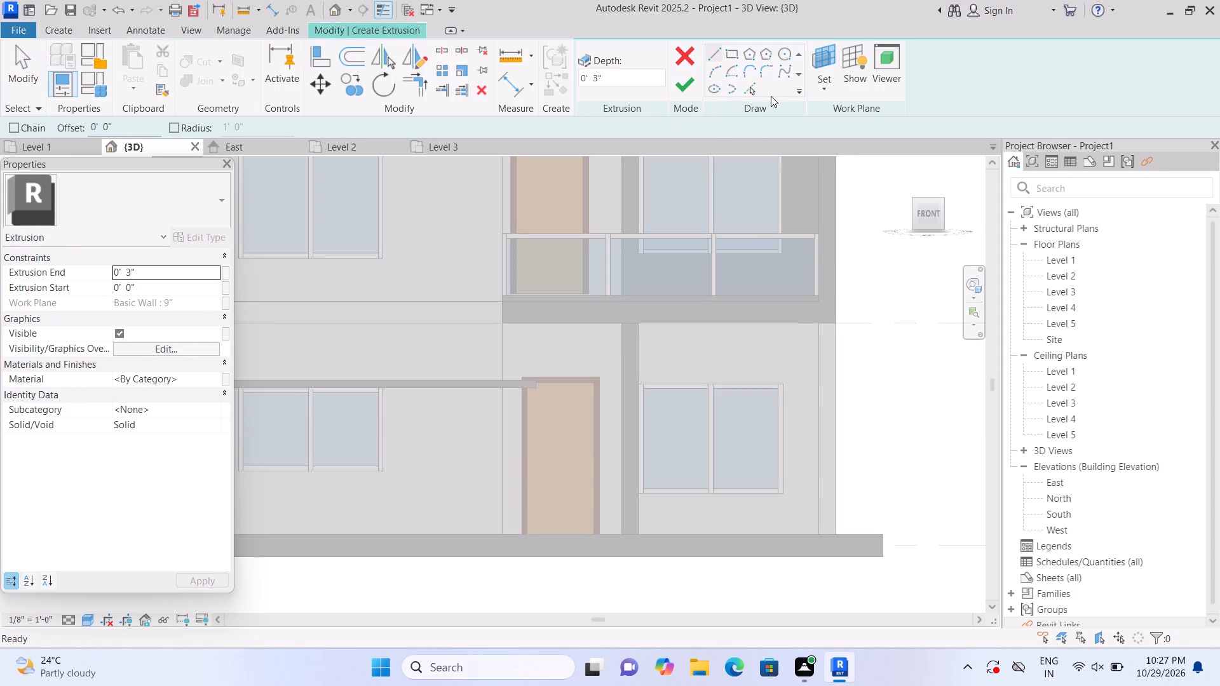
pyautogui.click(828, 93)
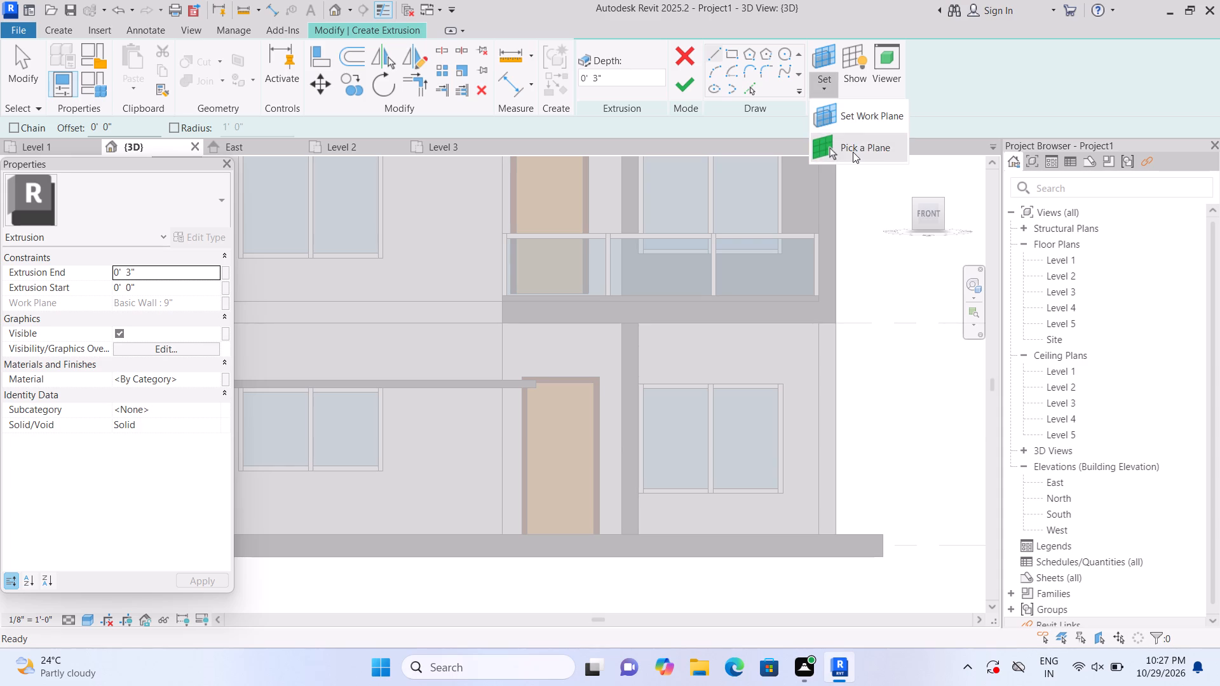
pyautogui.click(853, 152)
pyautogui.click(764, 353)
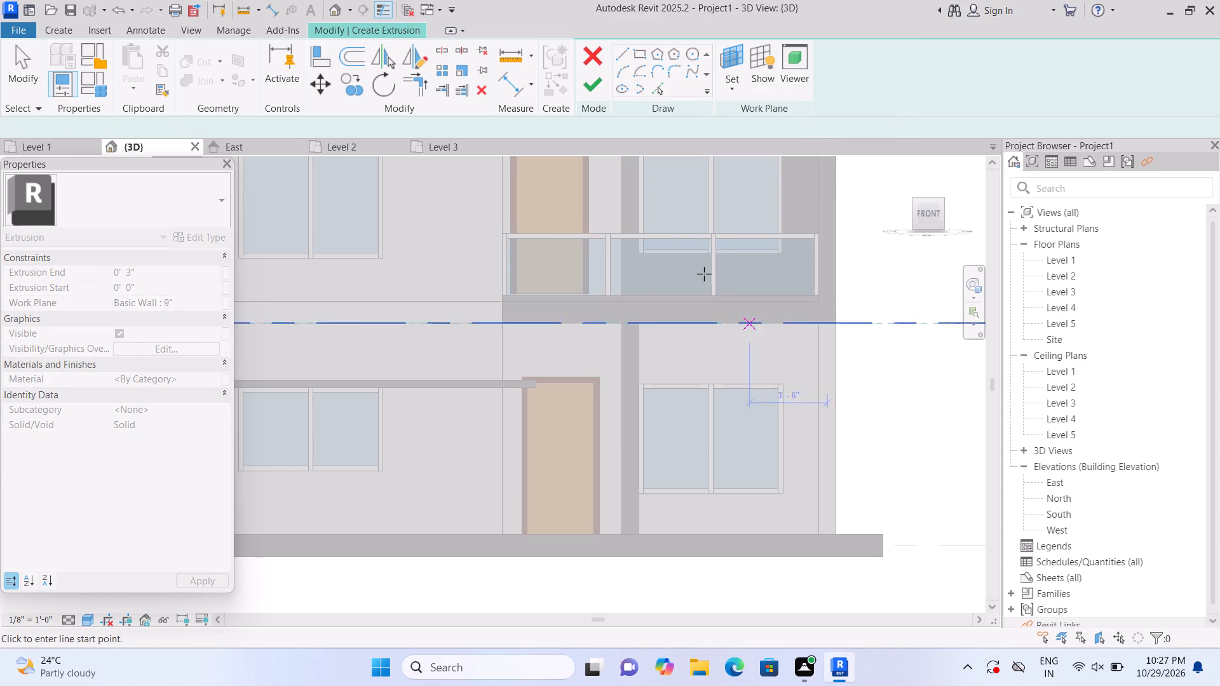
pyautogui.click(729, 57)
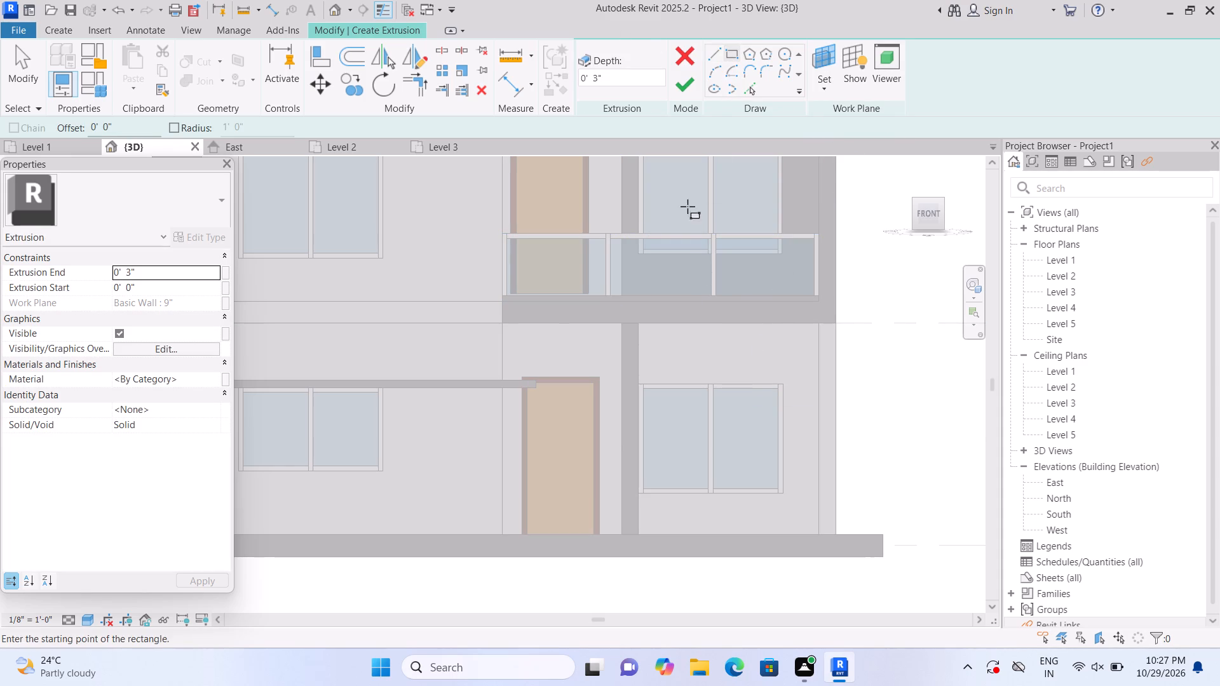
pyautogui.click(644, 325)
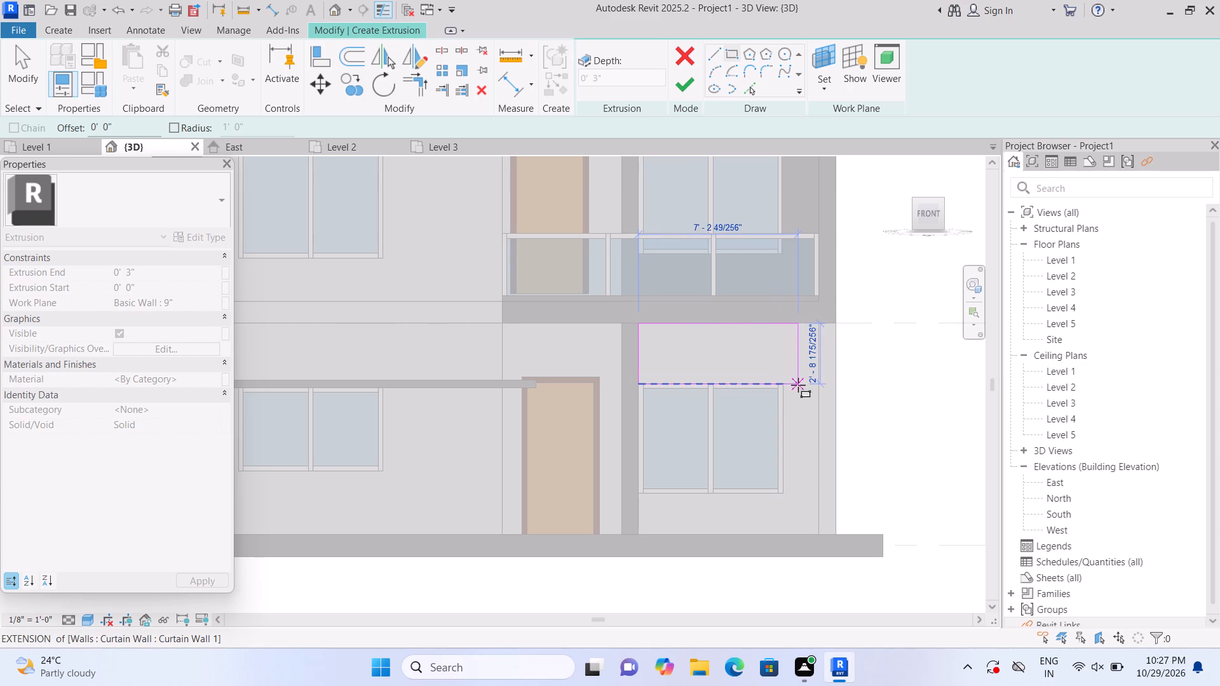
pyautogui.scroll(1, 798, 386)
pyautogui.moveTo(778, 386); pyautogui.dragTo(743, 358, button='middle')
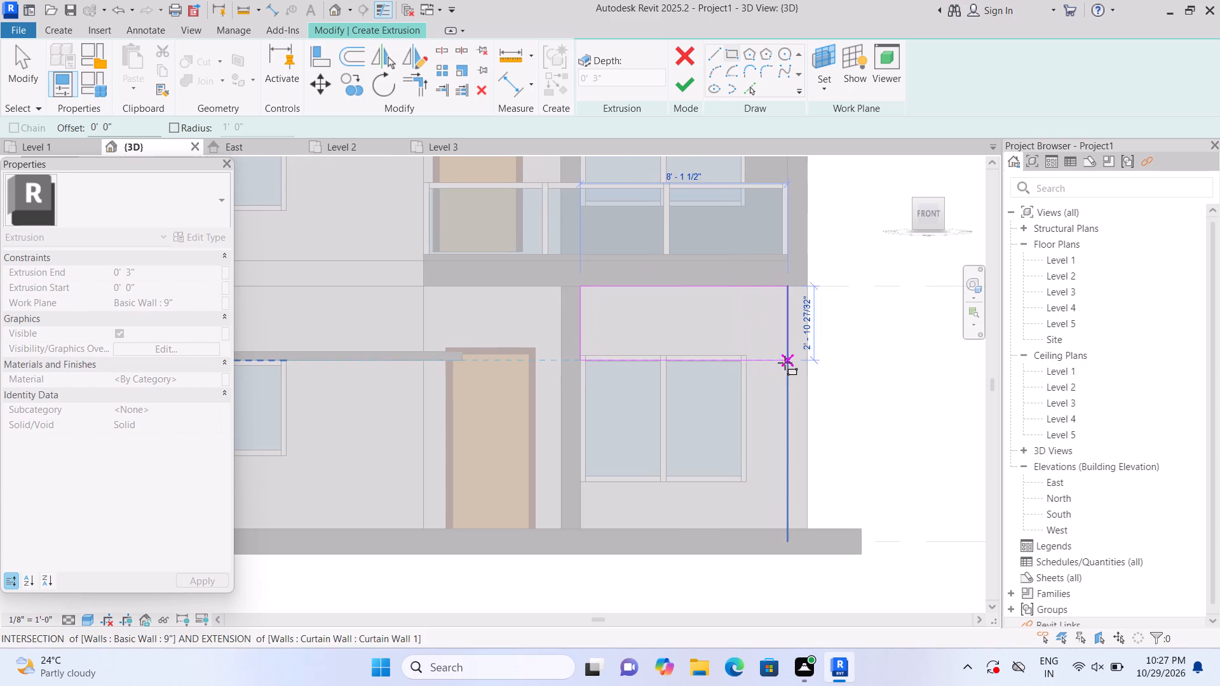
pyautogui.scroll(1, 806, 351)
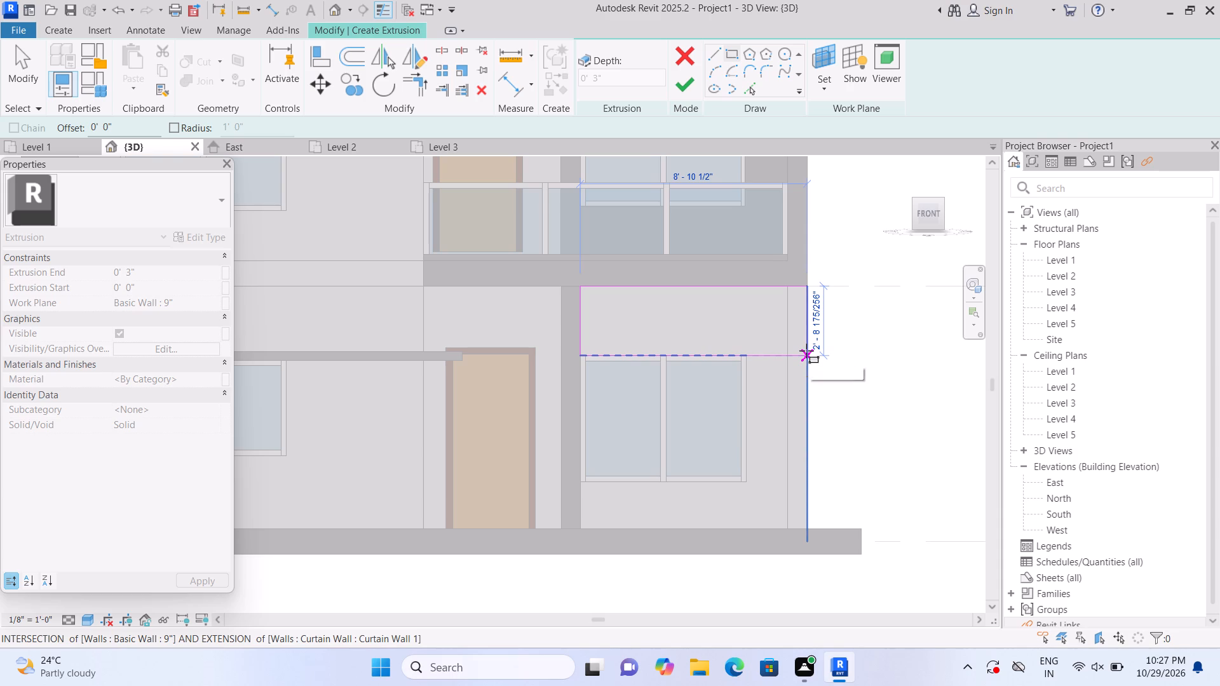
pyautogui.click(810, 351)
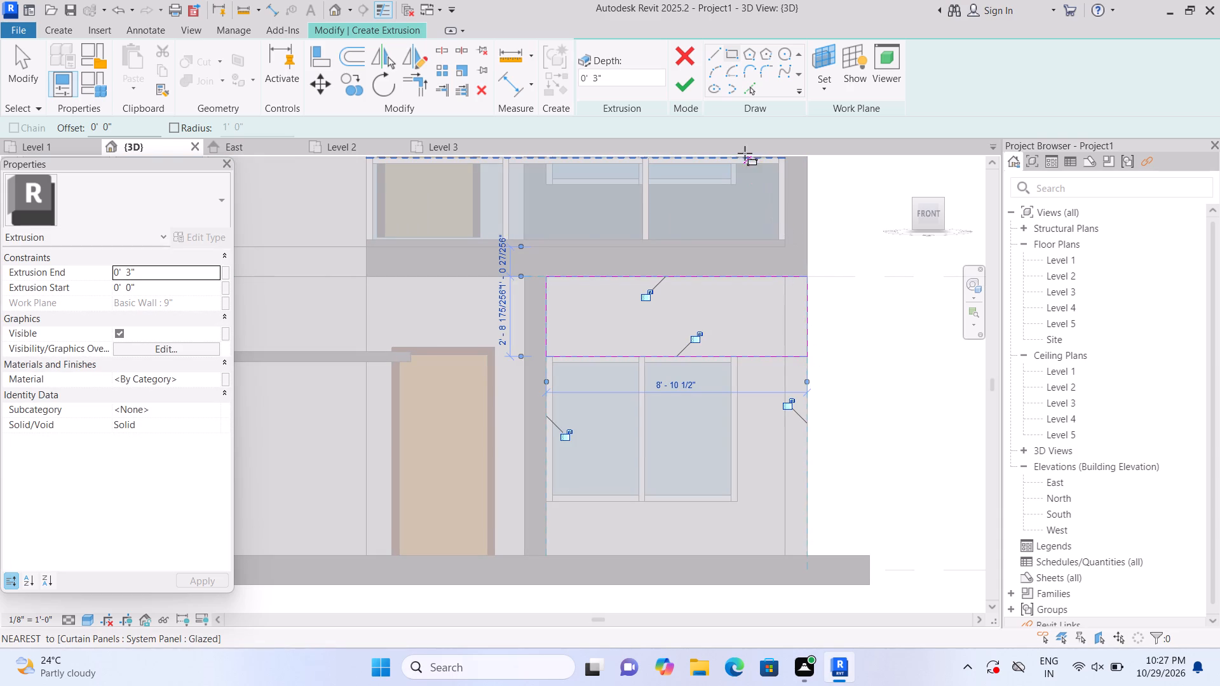
pyautogui.click(691, 90)
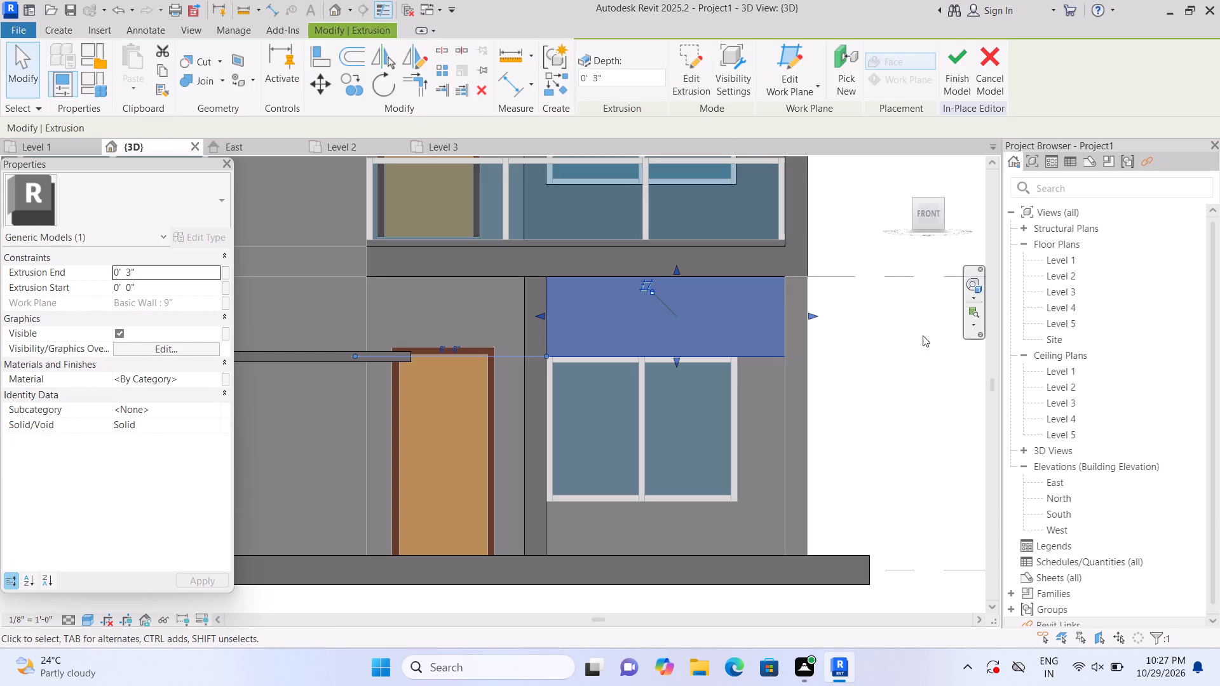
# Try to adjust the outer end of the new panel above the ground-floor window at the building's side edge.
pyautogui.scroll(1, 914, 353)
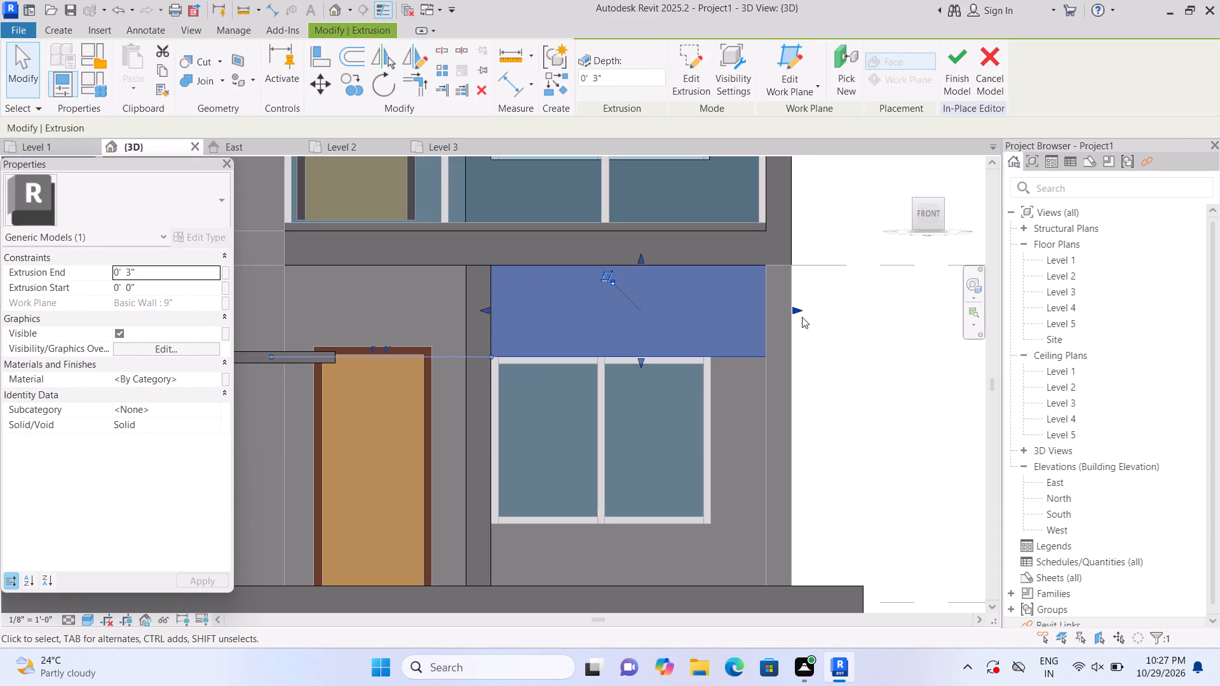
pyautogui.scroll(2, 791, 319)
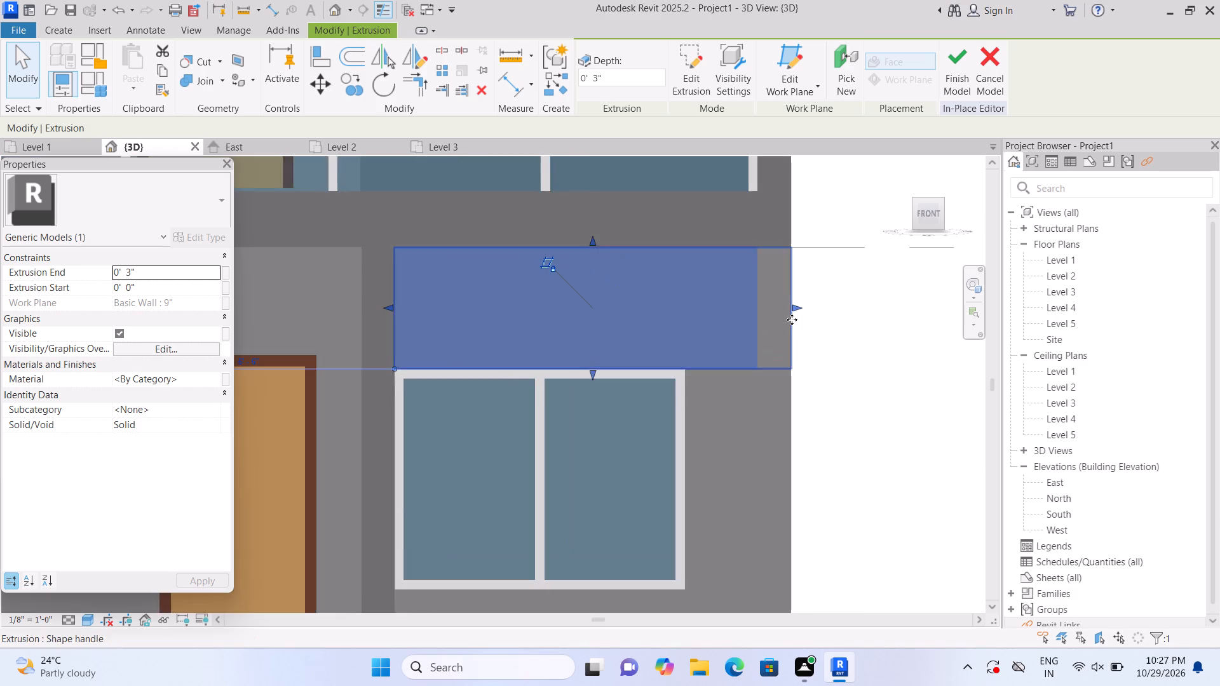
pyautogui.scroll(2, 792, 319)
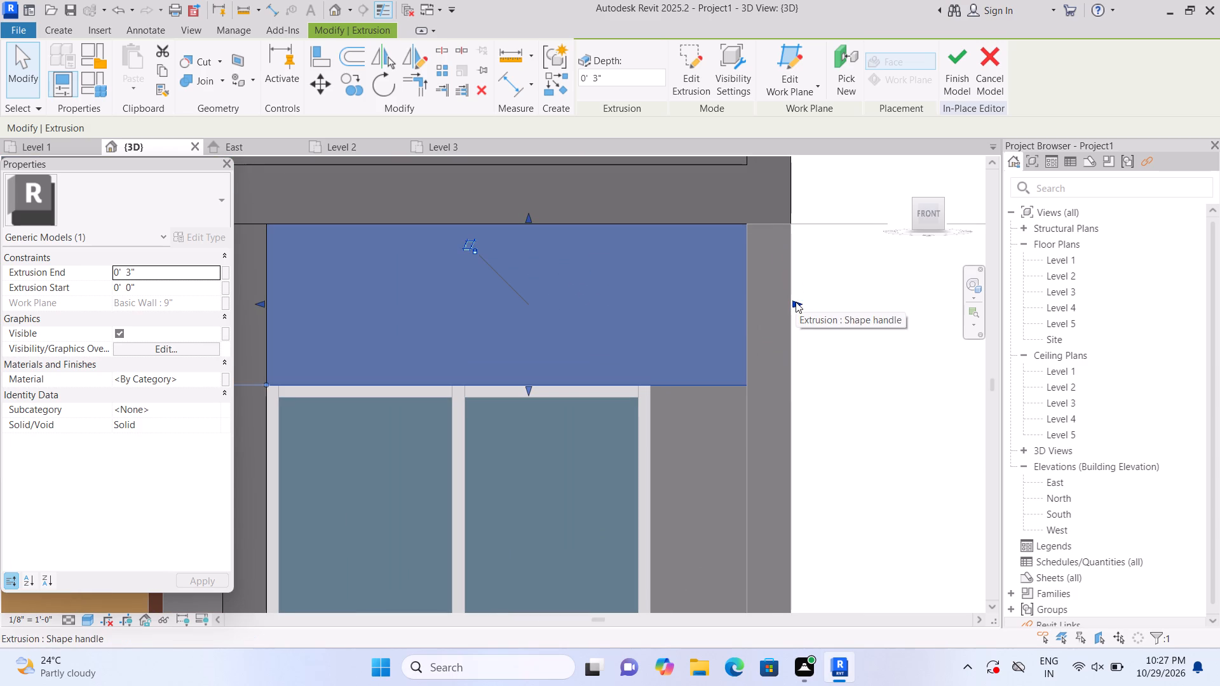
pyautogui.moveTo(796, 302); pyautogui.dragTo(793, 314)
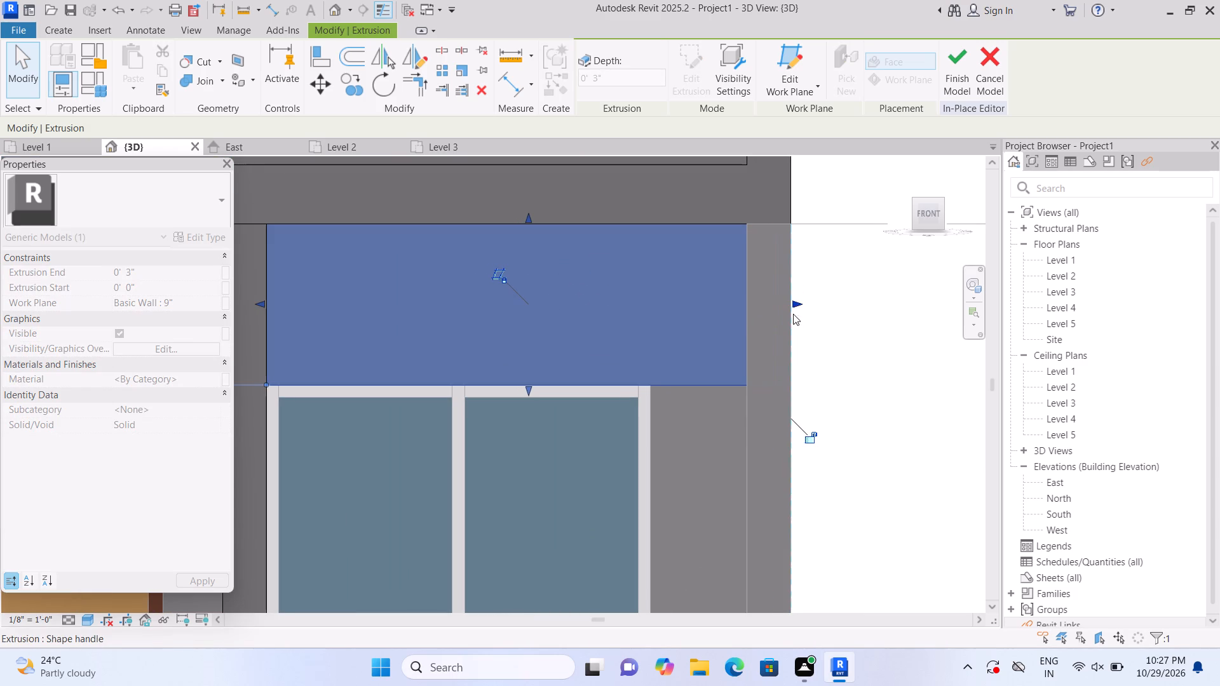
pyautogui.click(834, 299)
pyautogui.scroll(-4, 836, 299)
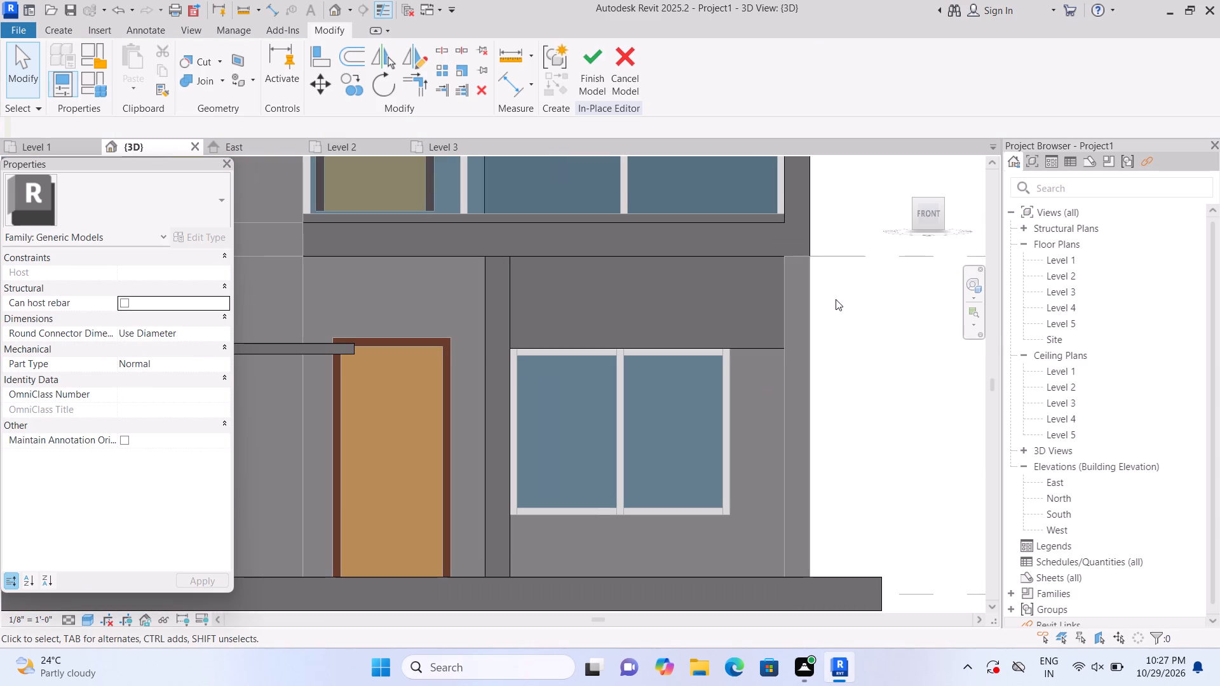
# Examine the new strip and window panel from isometric and low front angles, including where the panel meets the side wall.
pyautogui.moveTo(843, 380); pyautogui.dragTo(834, 350, button='middle')
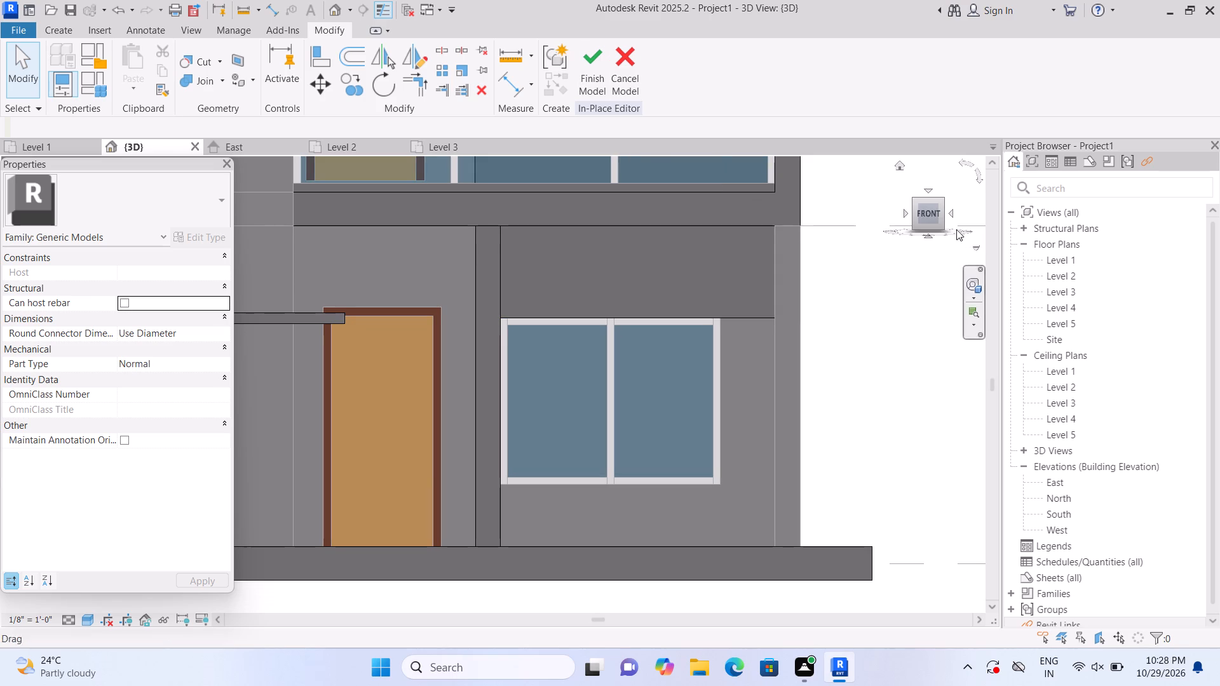
pyautogui.click(900, 166)
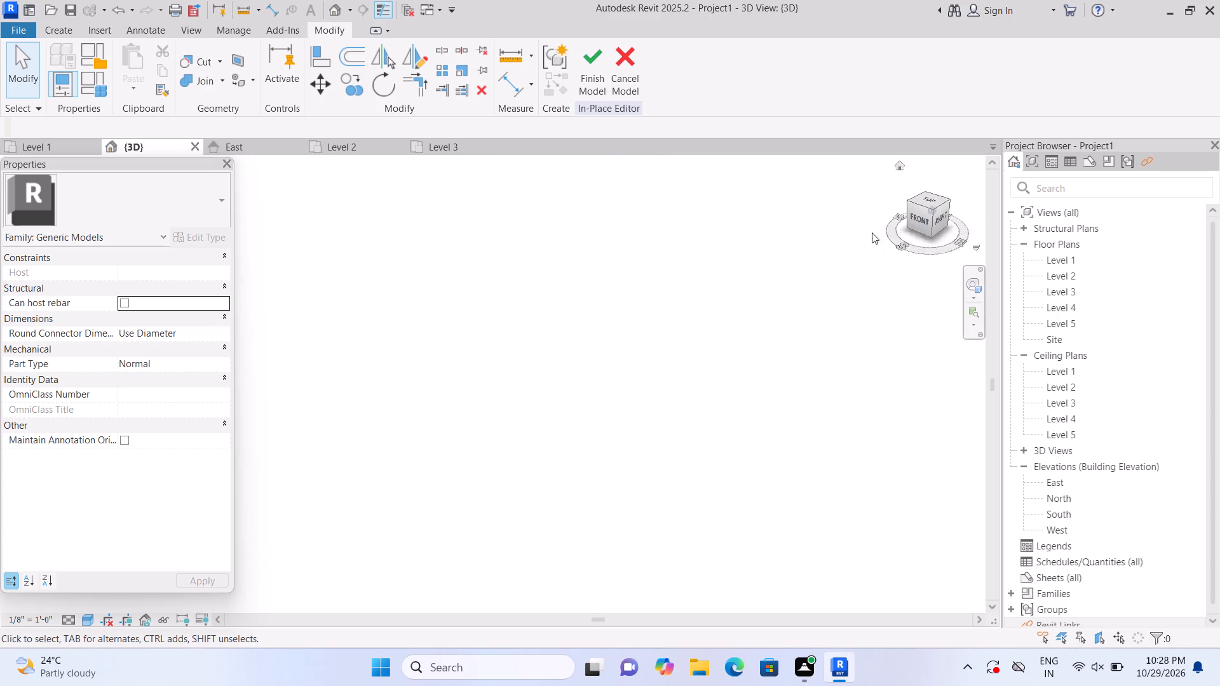
pyautogui.scroll(7, 334, 460)
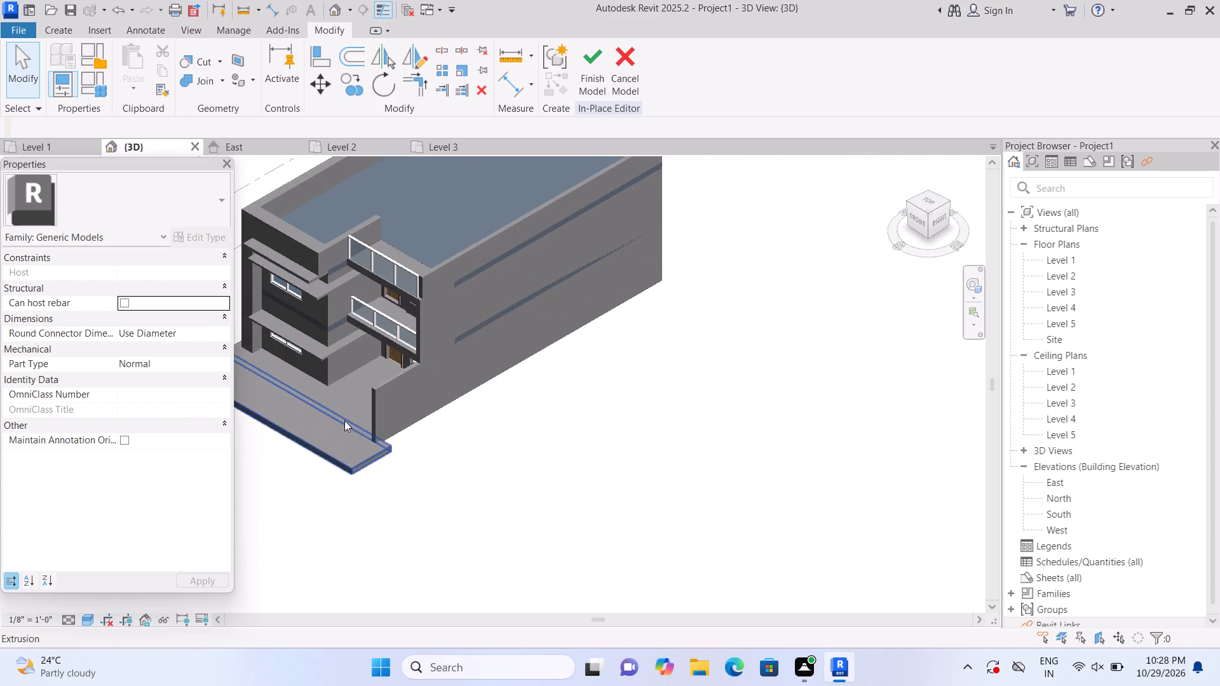
pyautogui.scroll(6, 344, 420)
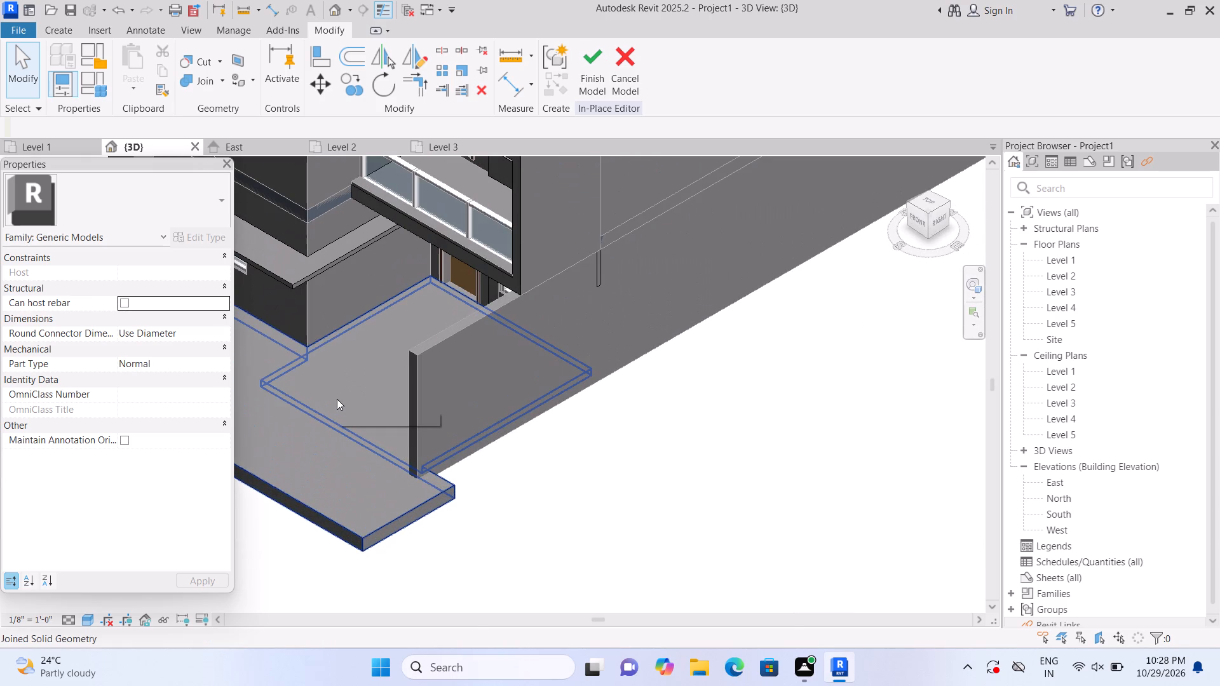
pyautogui.scroll(1, 559, 518)
pyautogui.keyDown('shift'); pyautogui.moveTo(559, 518); pyautogui.dragTo(557, 465, button='middle'); pyautogui.keyUp('shift')
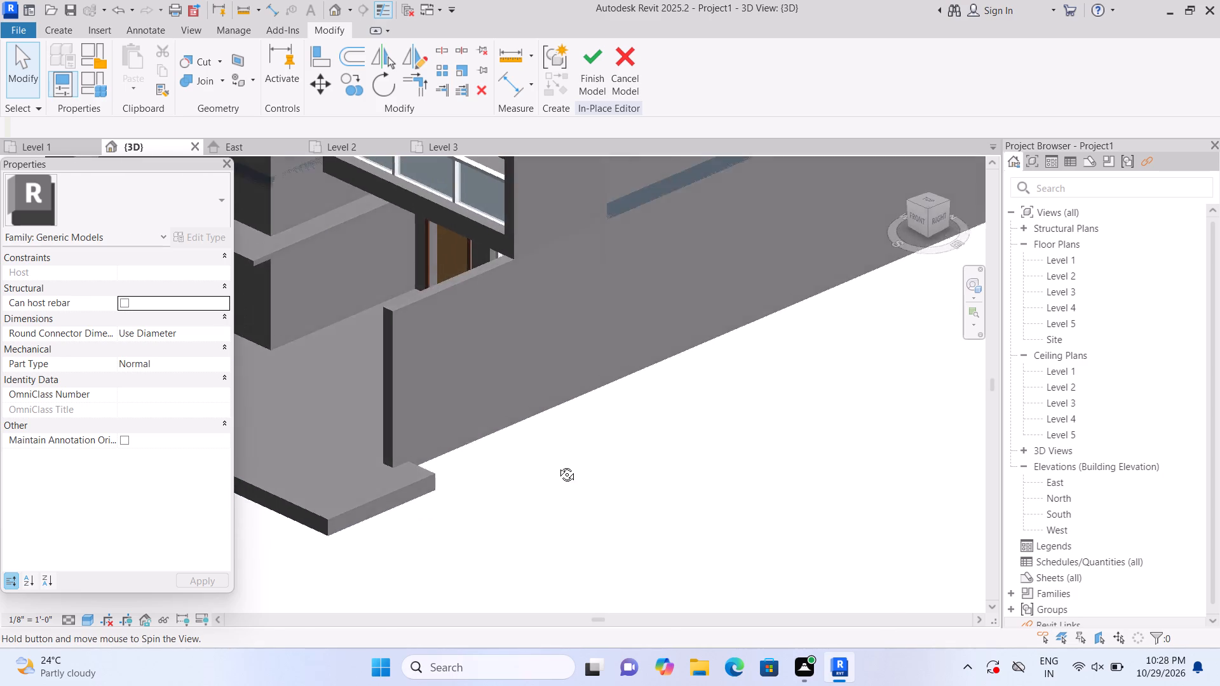
pyautogui.keyDown('shift'); pyautogui.moveTo(557, 465); pyautogui.dragTo(662, 349, button='middle'); pyautogui.keyUp('shift')
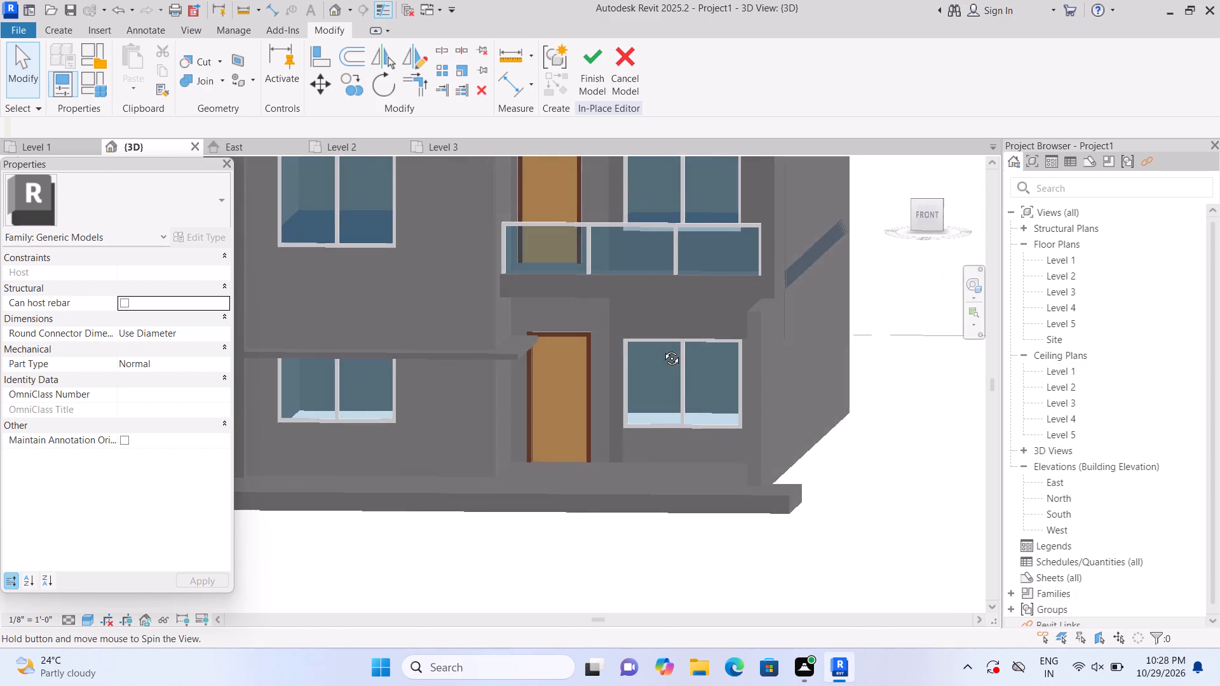
pyautogui.keyDown('shift'); pyautogui.moveTo(662, 349); pyautogui.dragTo(694, 349, button='middle'); pyautogui.keyUp('shift')
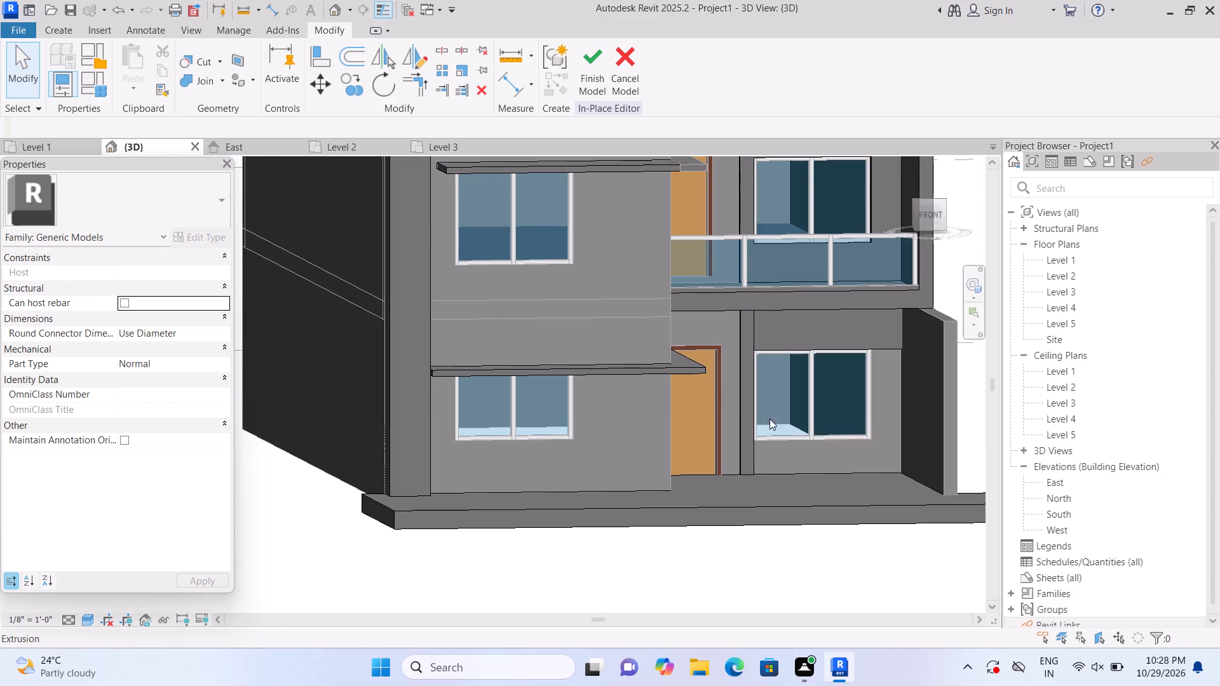
pyautogui.moveTo(776, 420); pyautogui.dragTo(742, 418, button='middle')
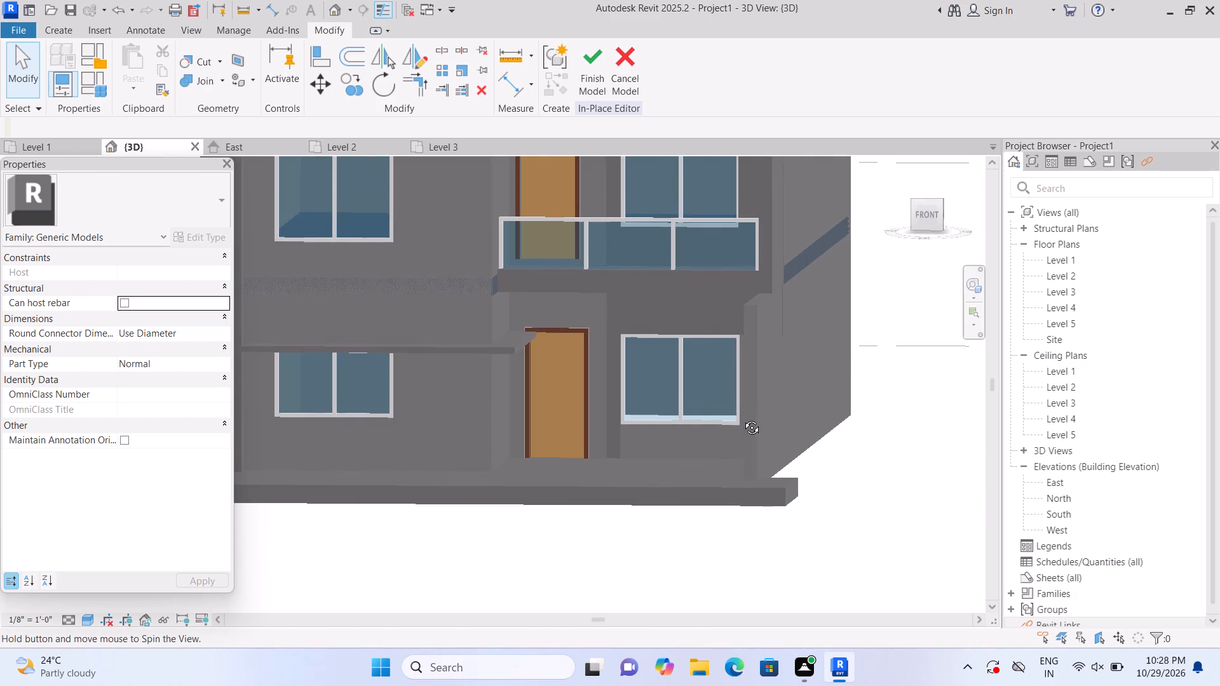
pyautogui.moveTo(742, 418); pyautogui.dragTo(705, 426, button='middle')
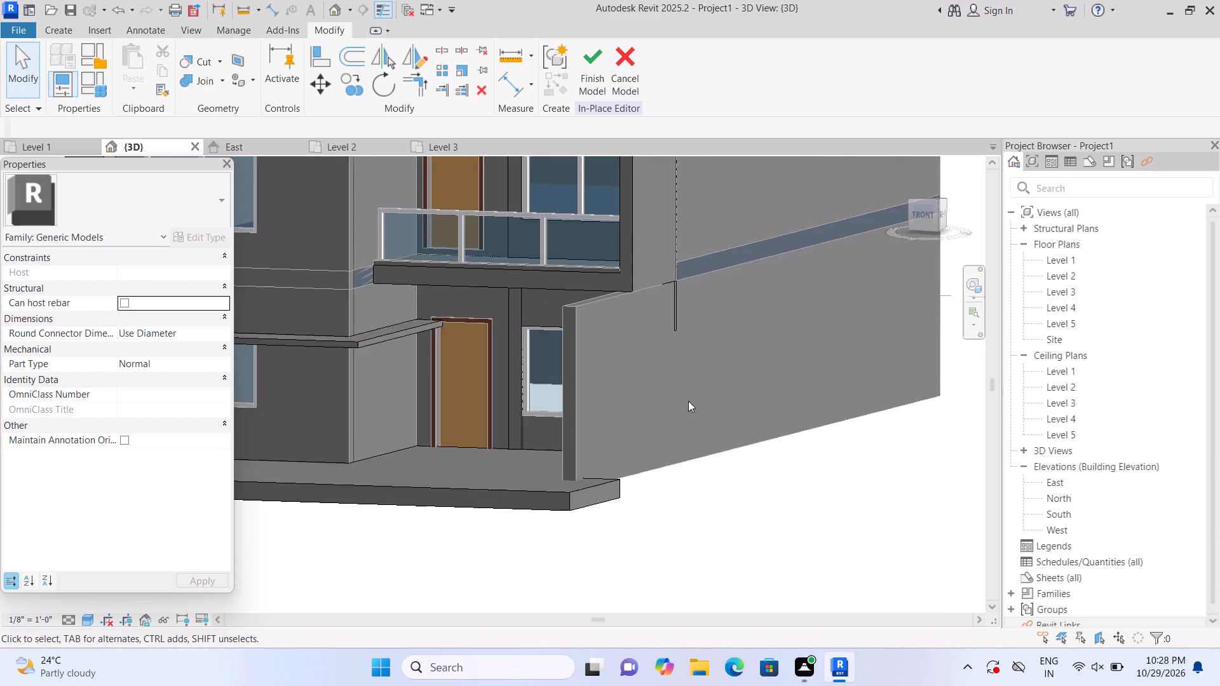
# Pull the outer end of the panel above the right ground-floor window inward from the side wall's outer face.
pyautogui.scroll(6, 686, 370)
pyautogui.click(677, 283)
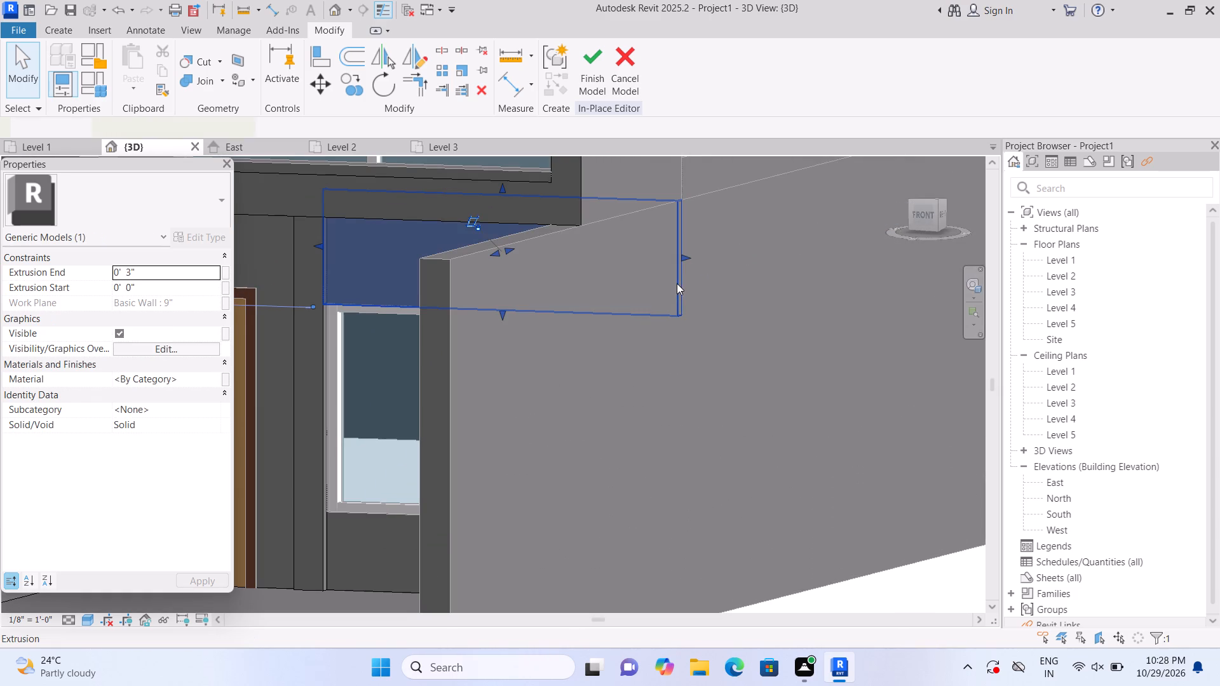
pyautogui.moveTo(686, 258); pyautogui.dragTo(668, 260)
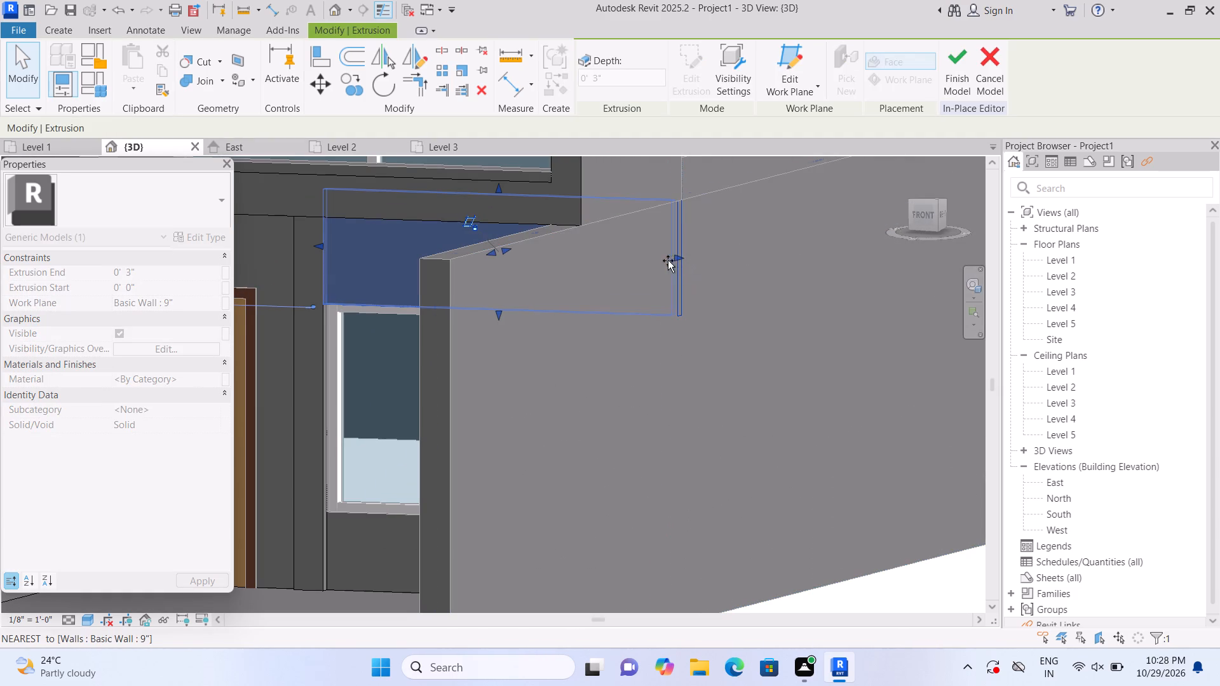
pyautogui.moveTo(668, 260); pyautogui.dragTo(662, 259)
pyautogui.press('Escape')
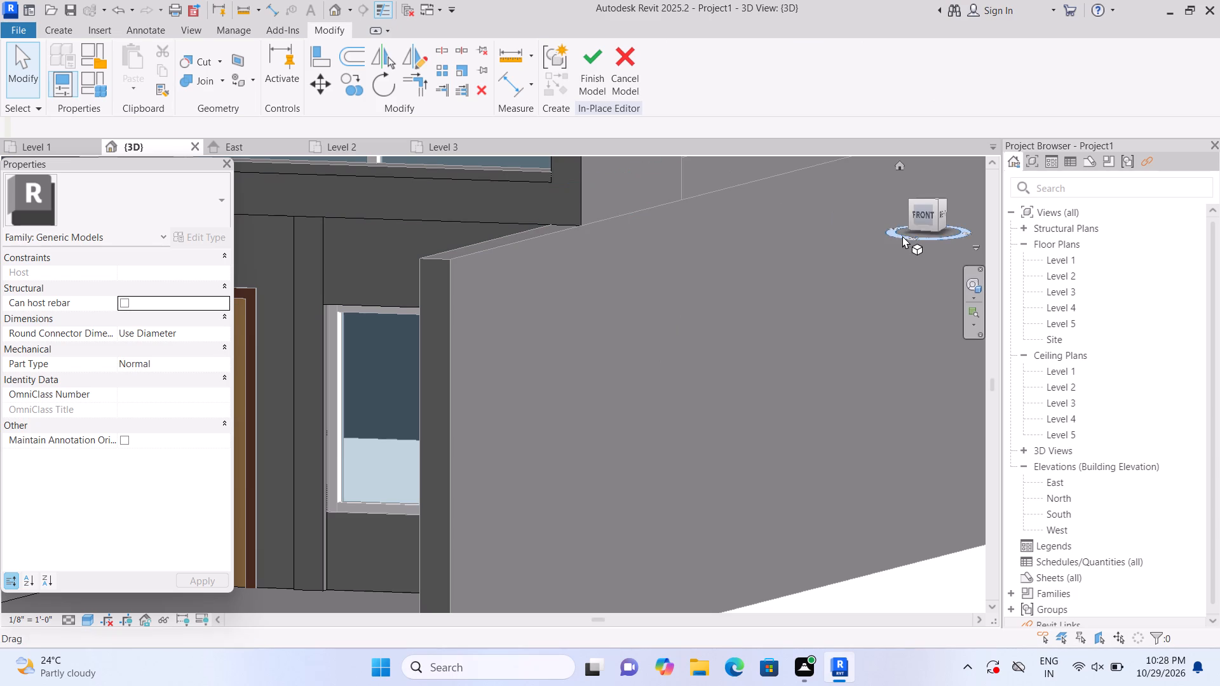
# Extrude a 0' 3" deep panel between the right ground-floor window and side wall, 1' 7 1/2" wide and about 6' 9 5/16" tall.
pyautogui.click(916, 215)
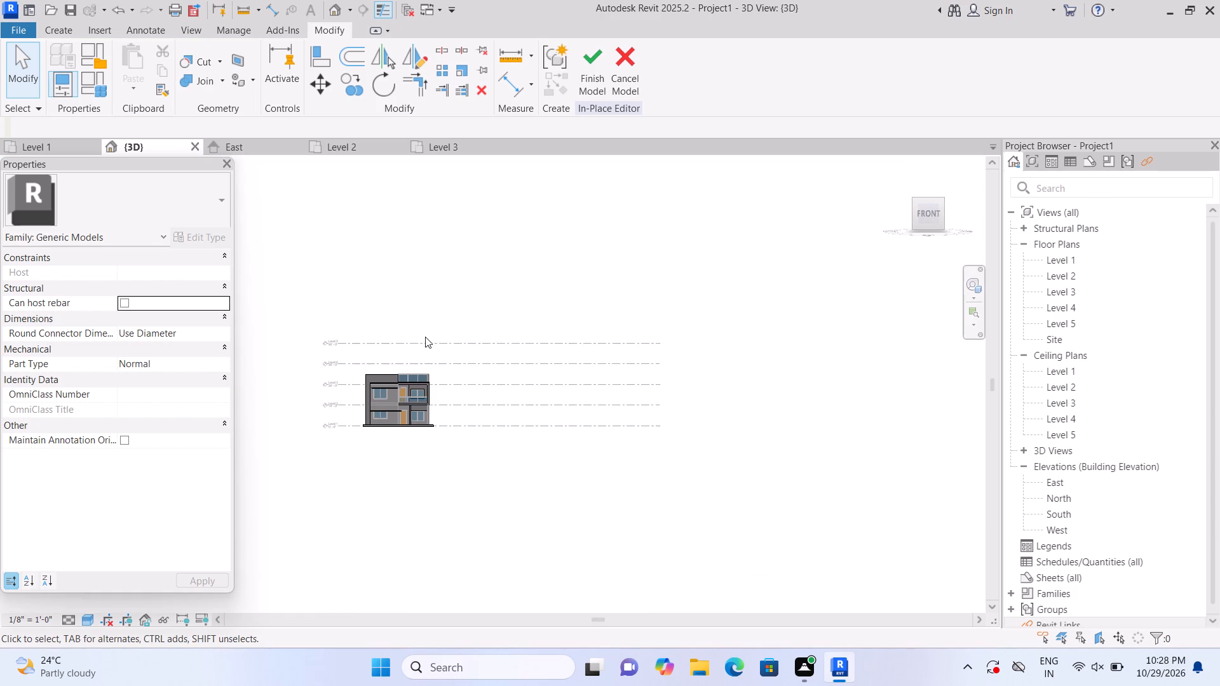
pyautogui.scroll(14, 383, 386)
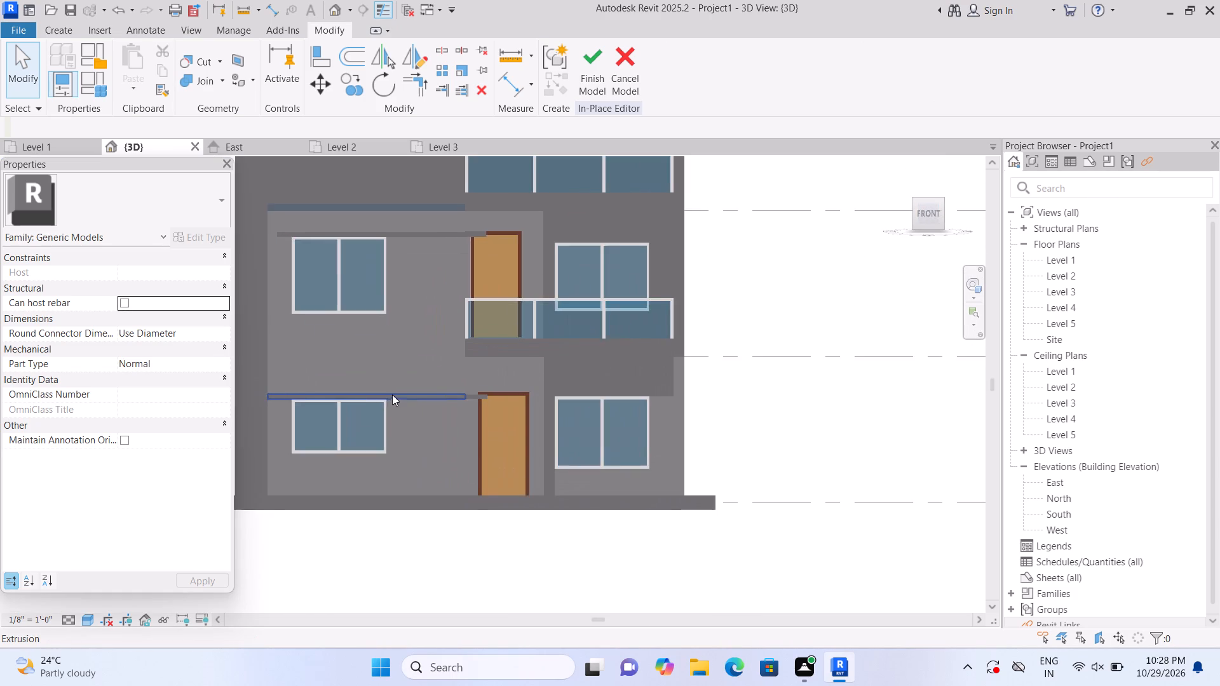
pyautogui.scroll(2, 393, 393)
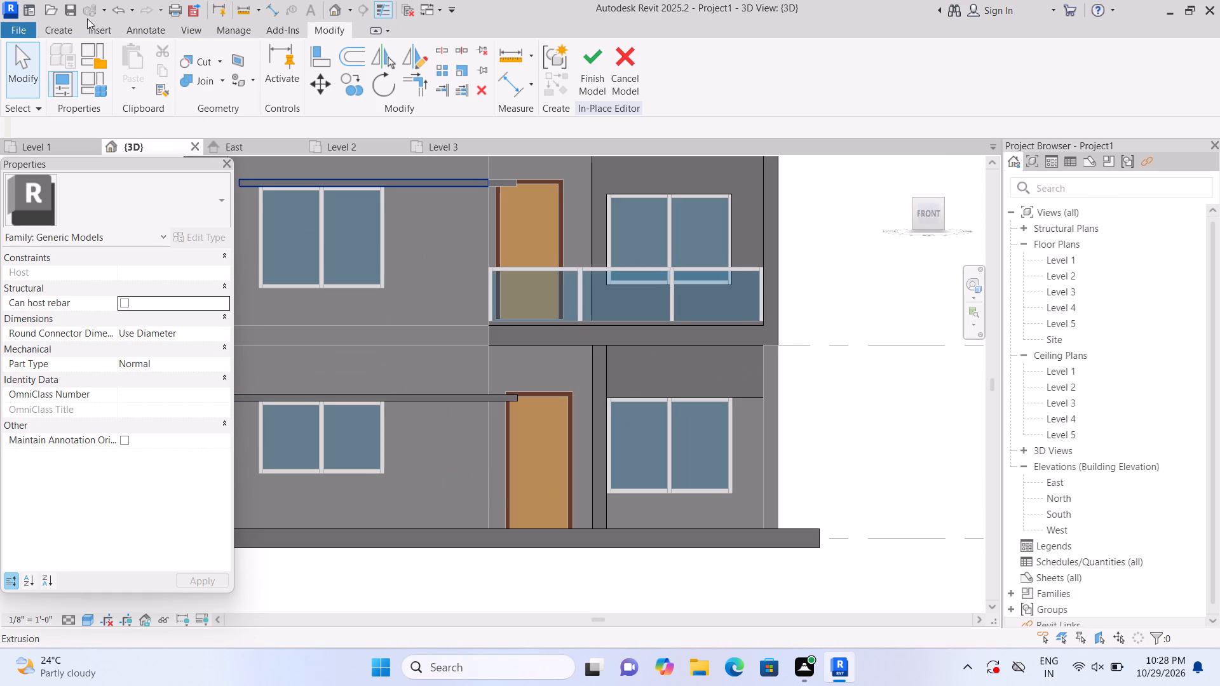
pyautogui.click(72, 30)
pyautogui.click(154, 67)
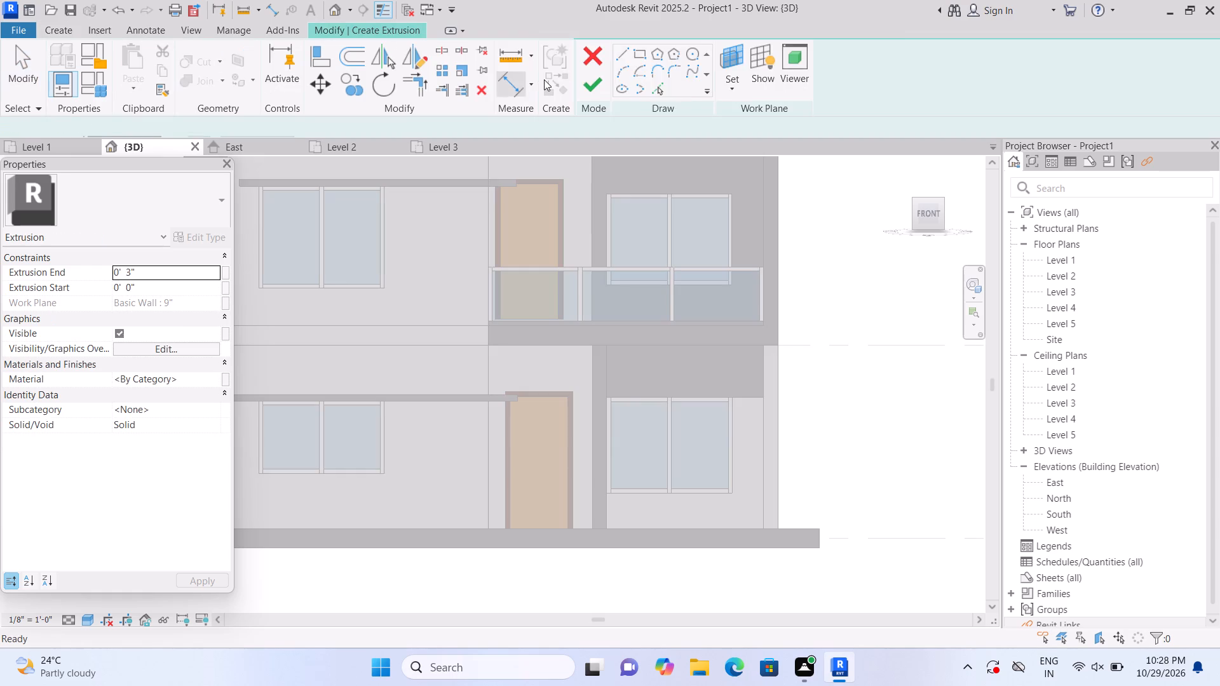
pyautogui.click(815, 90)
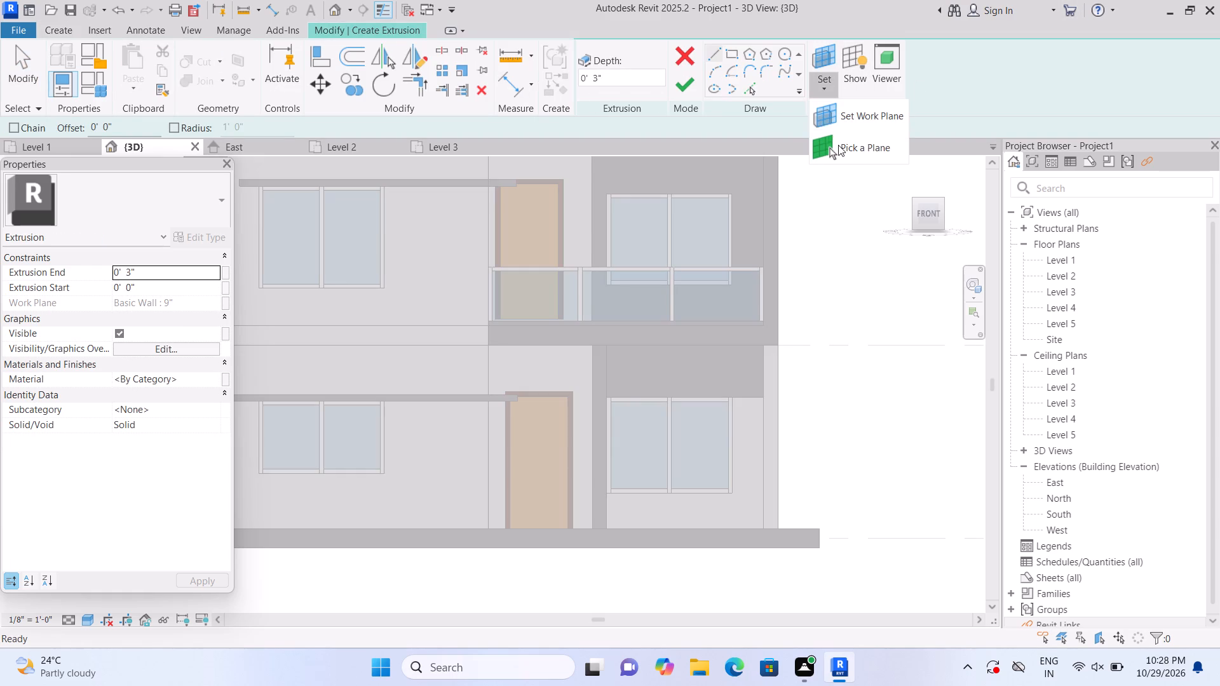
pyautogui.click(838, 145)
pyautogui.scroll(2, 750, 557)
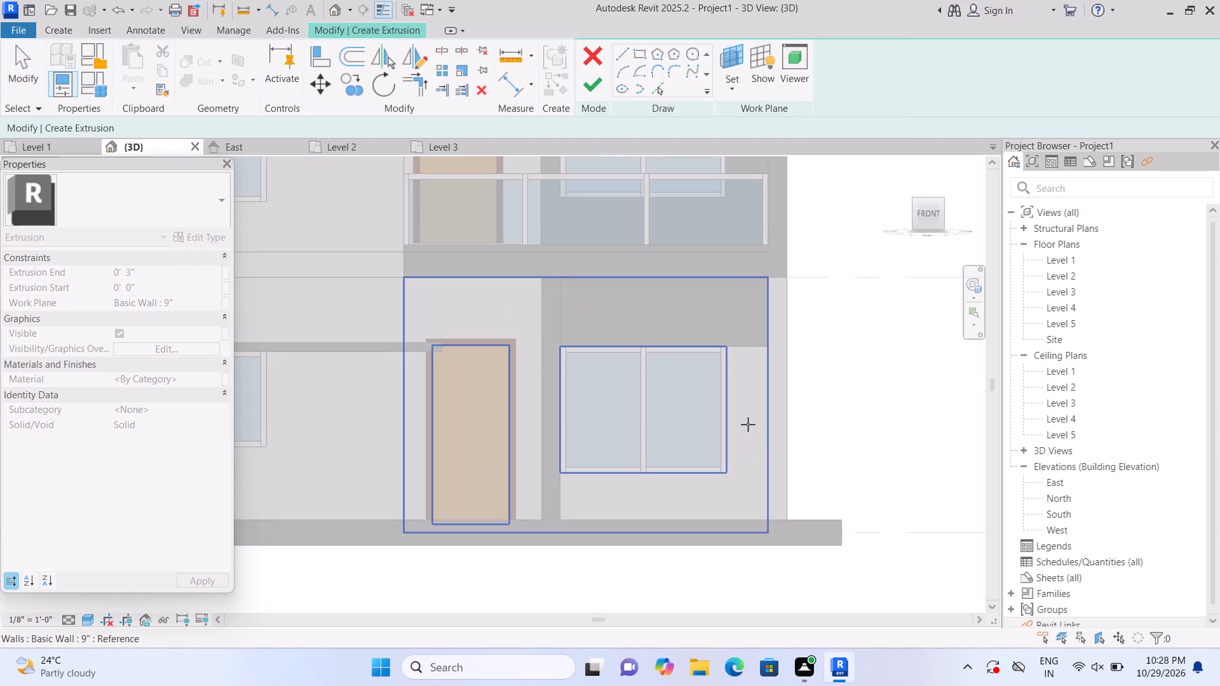
pyautogui.click(748, 424)
pyautogui.click(732, 57)
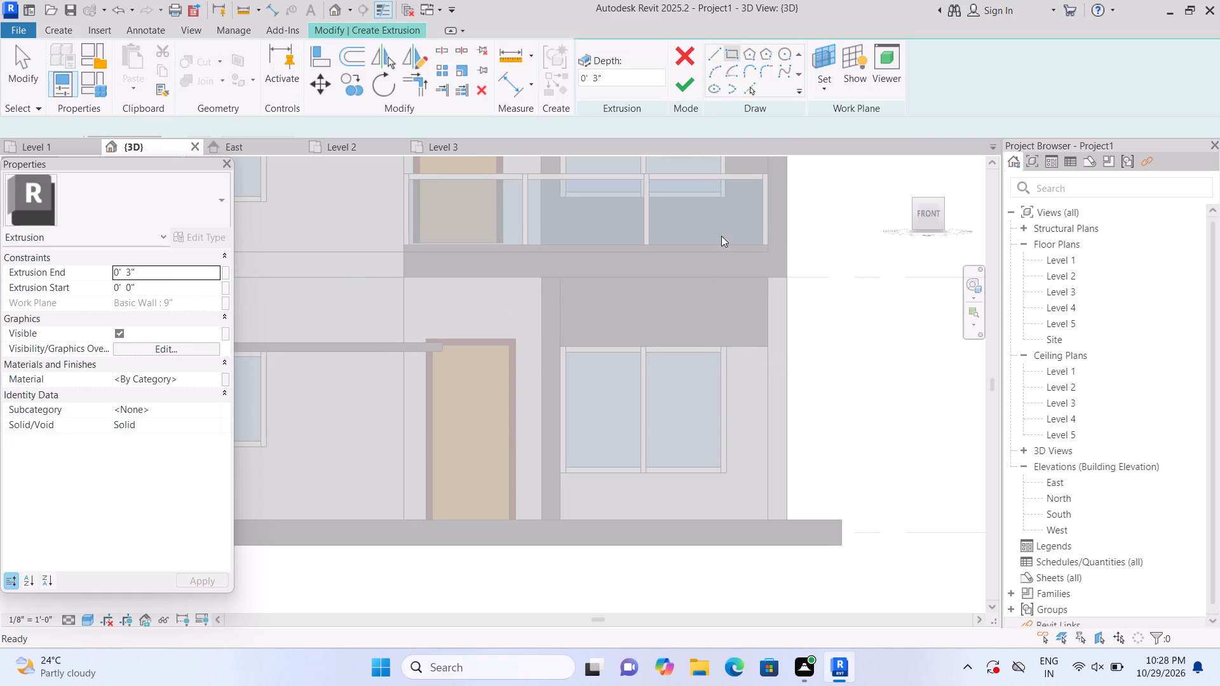
pyautogui.click(729, 346)
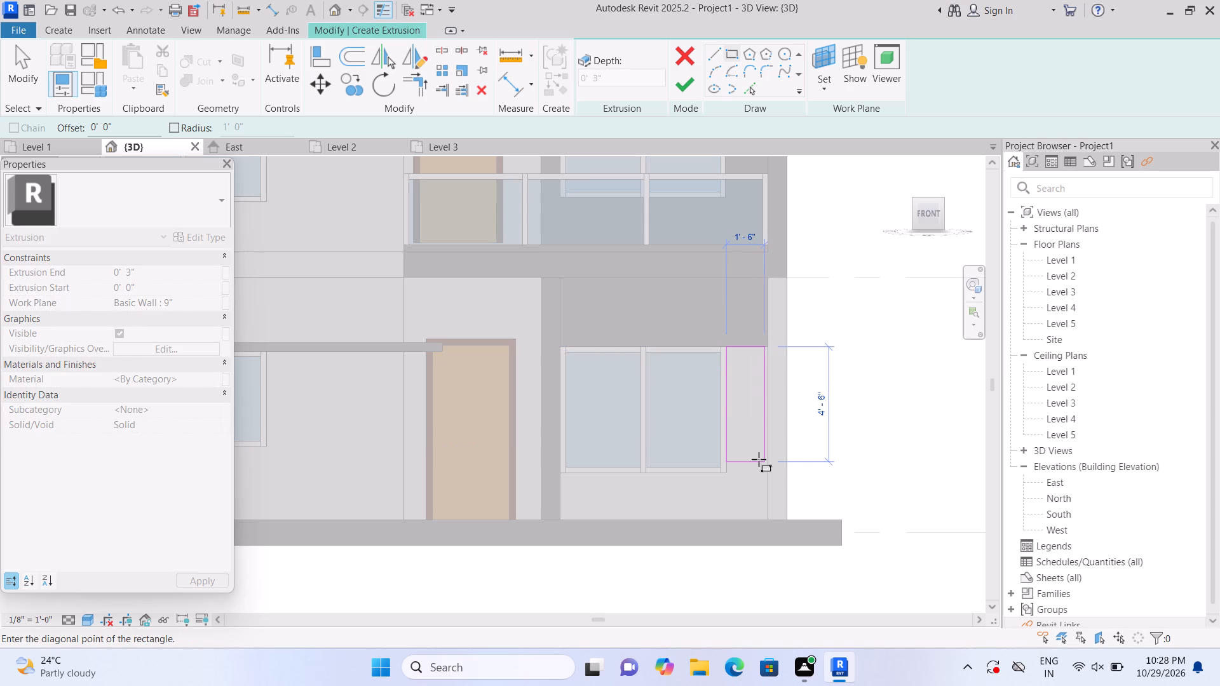
pyautogui.scroll(2, 769, 518)
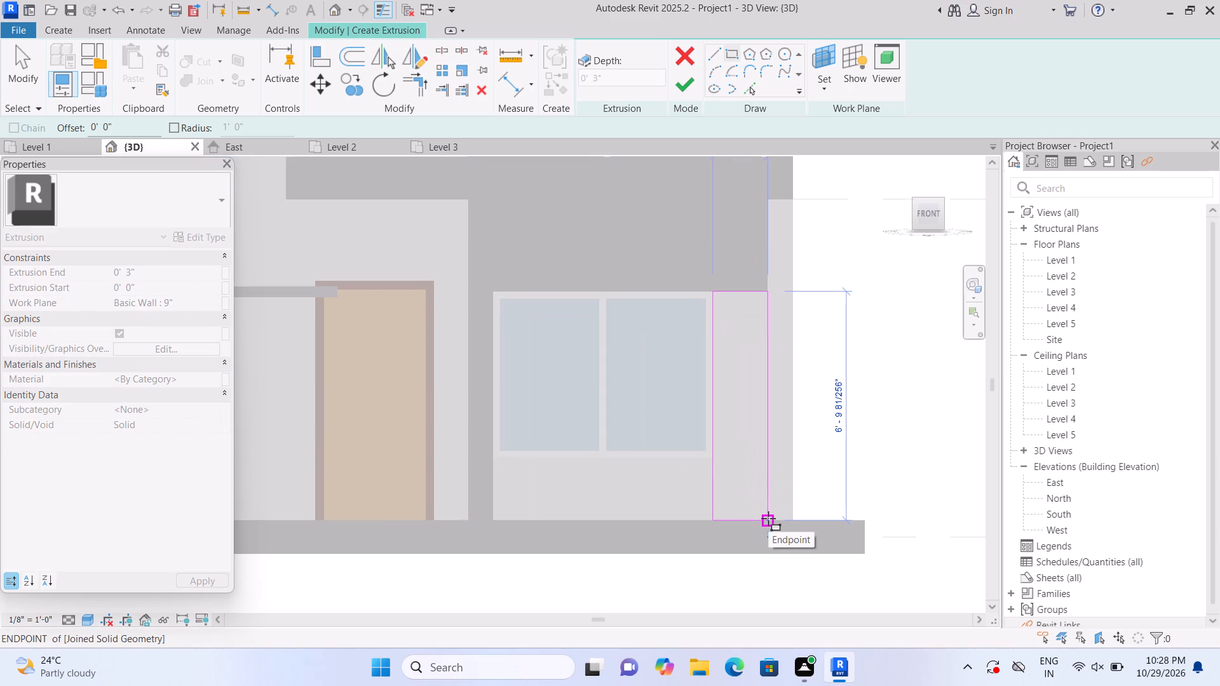
pyautogui.click(768, 518)
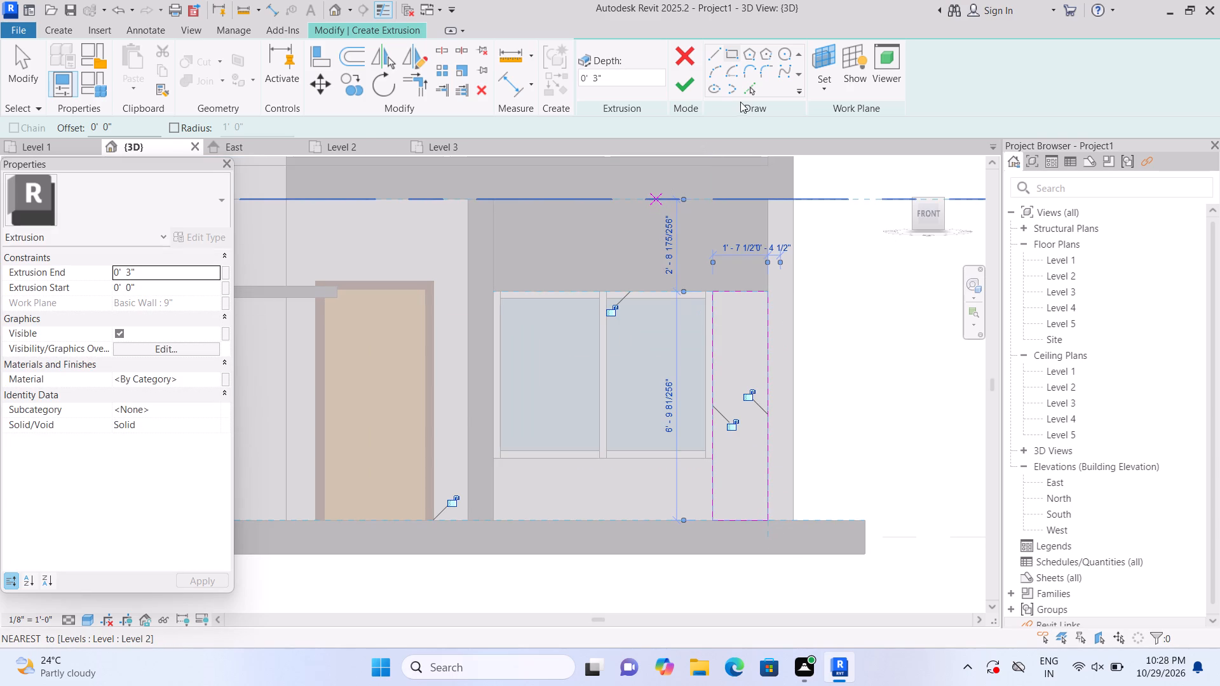
pyautogui.click(691, 90)
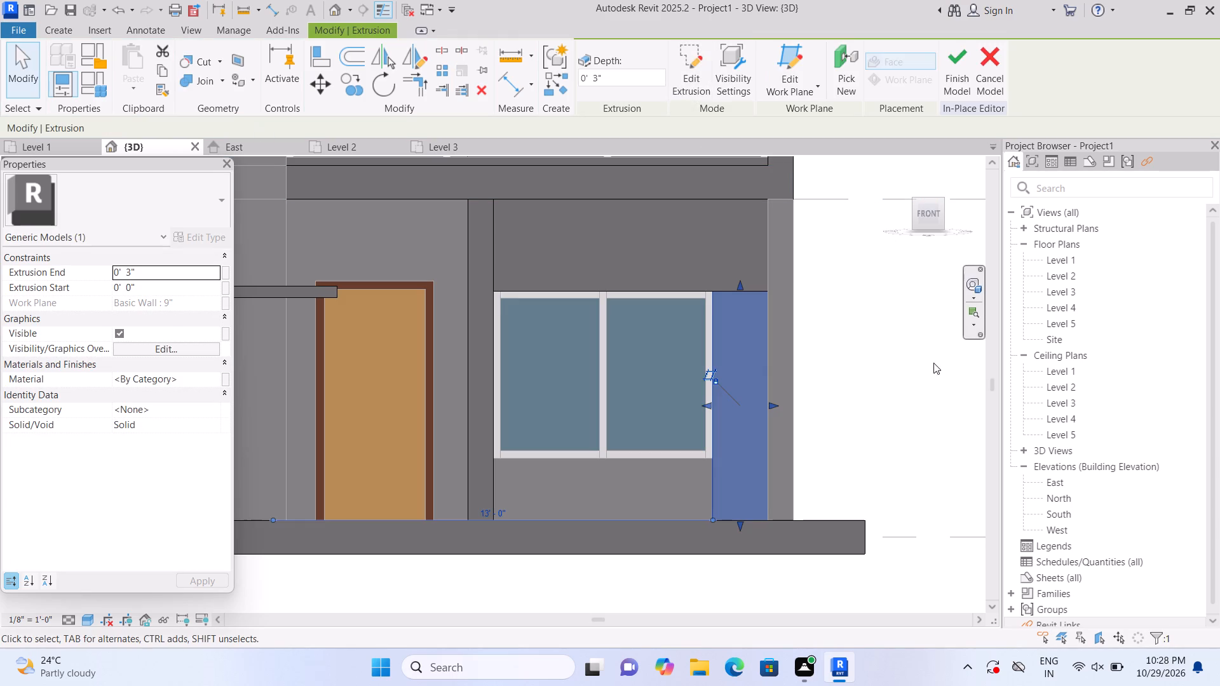
pyautogui.click(933, 363)
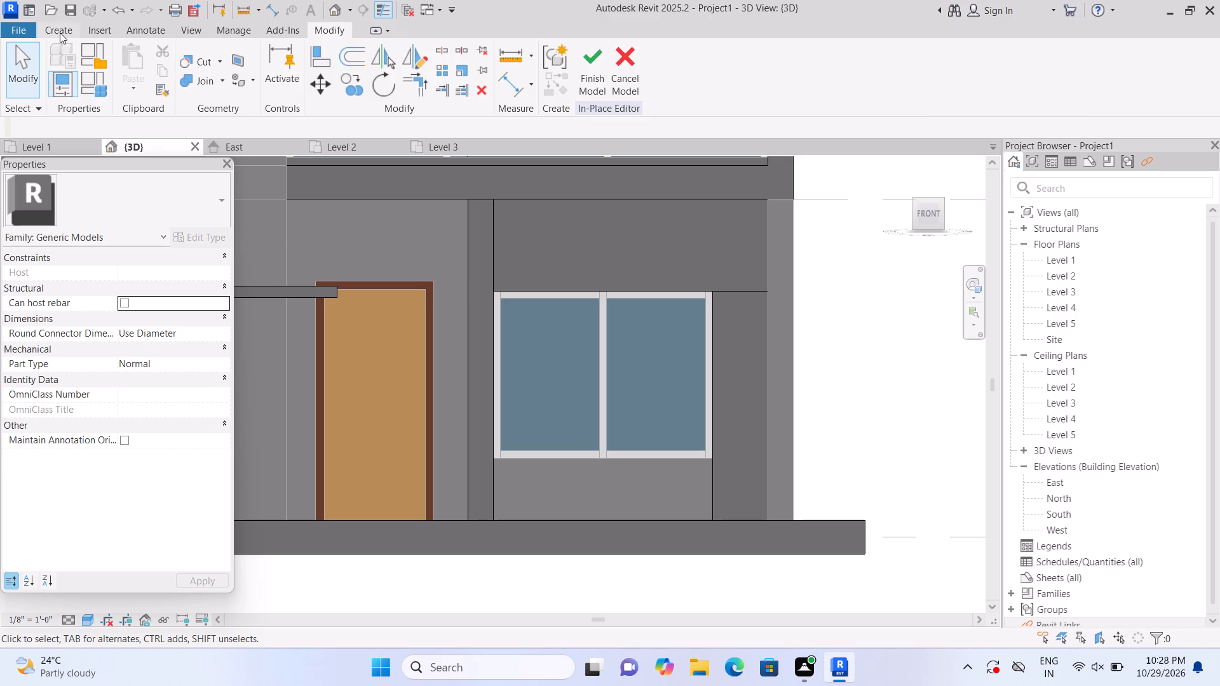
# Extrude a 0' 3" deep wall panel below the right ground-floor window, 6' 6" wide and about 1' 10 1/8" high.
pyautogui.click(60, 32)
pyautogui.click(137, 69)
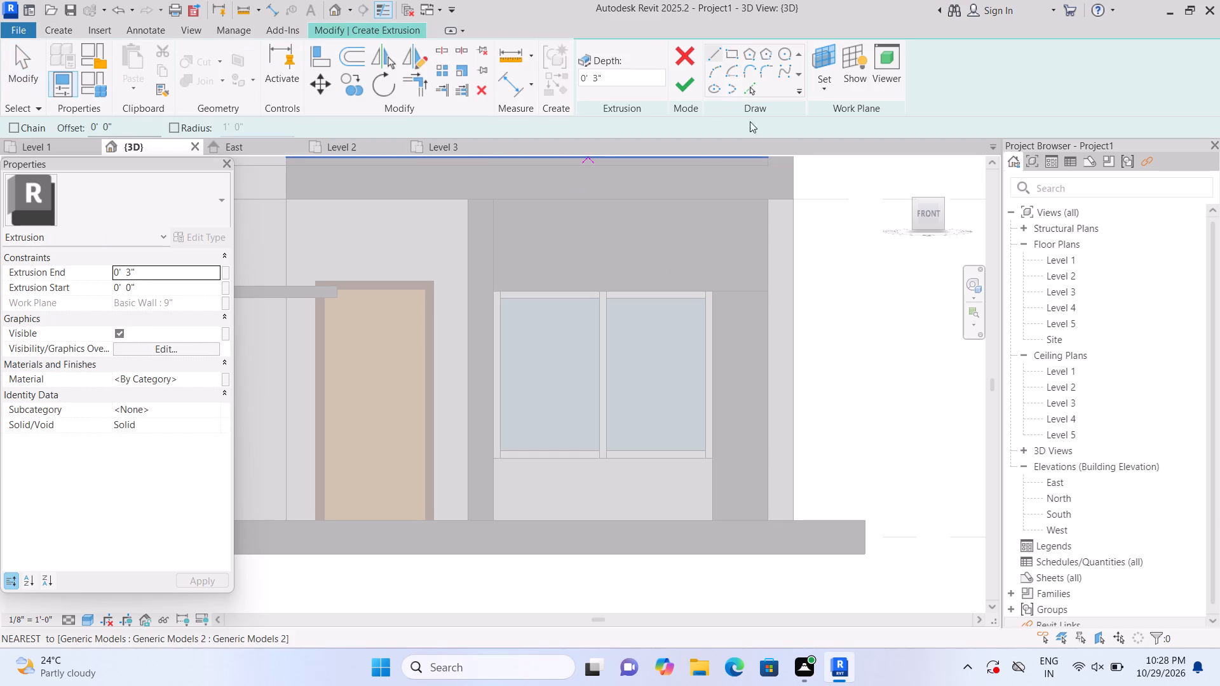
pyautogui.click(827, 92)
pyautogui.click(841, 137)
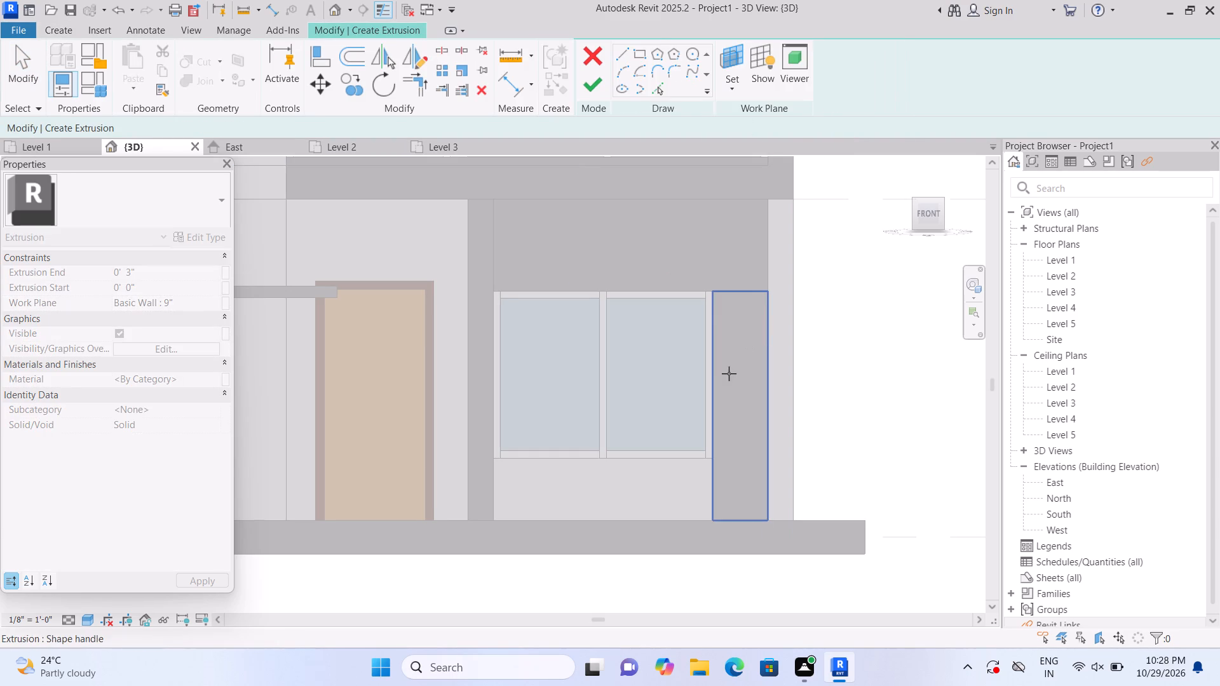
pyautogui.click(677, 474)
pyautogui.click(735, 57)
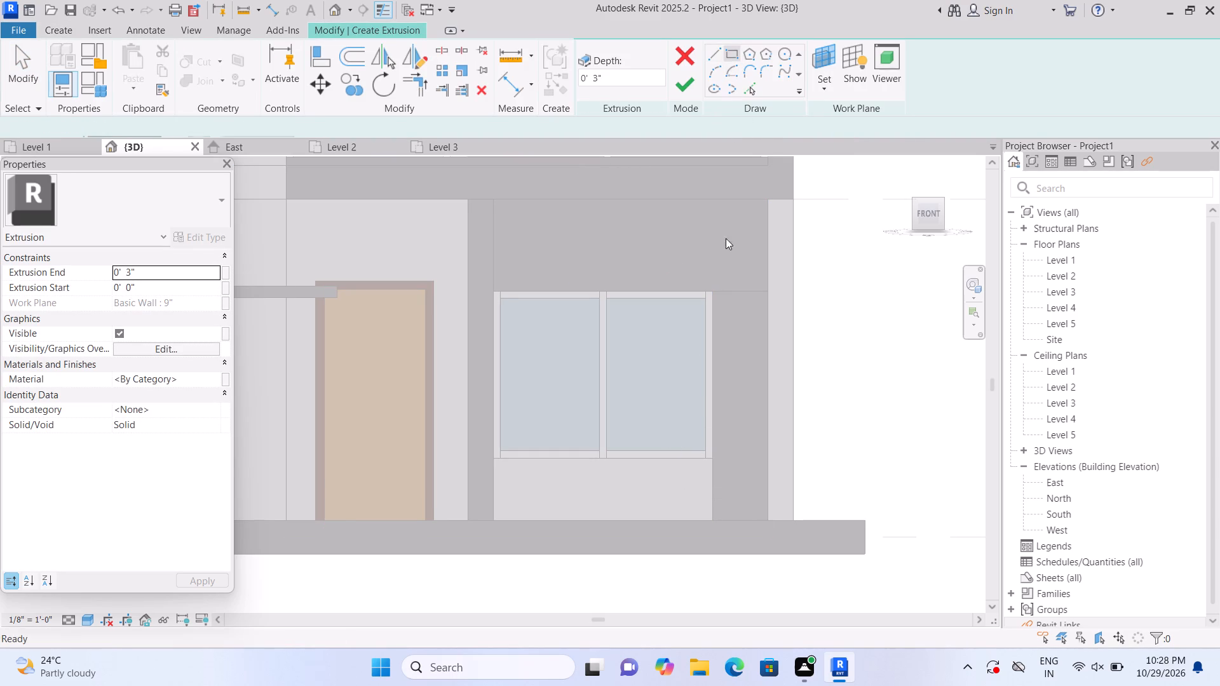
pyautogui.moveTo(592, 485); pyautogui.dragTo(630, 415, button='middle')
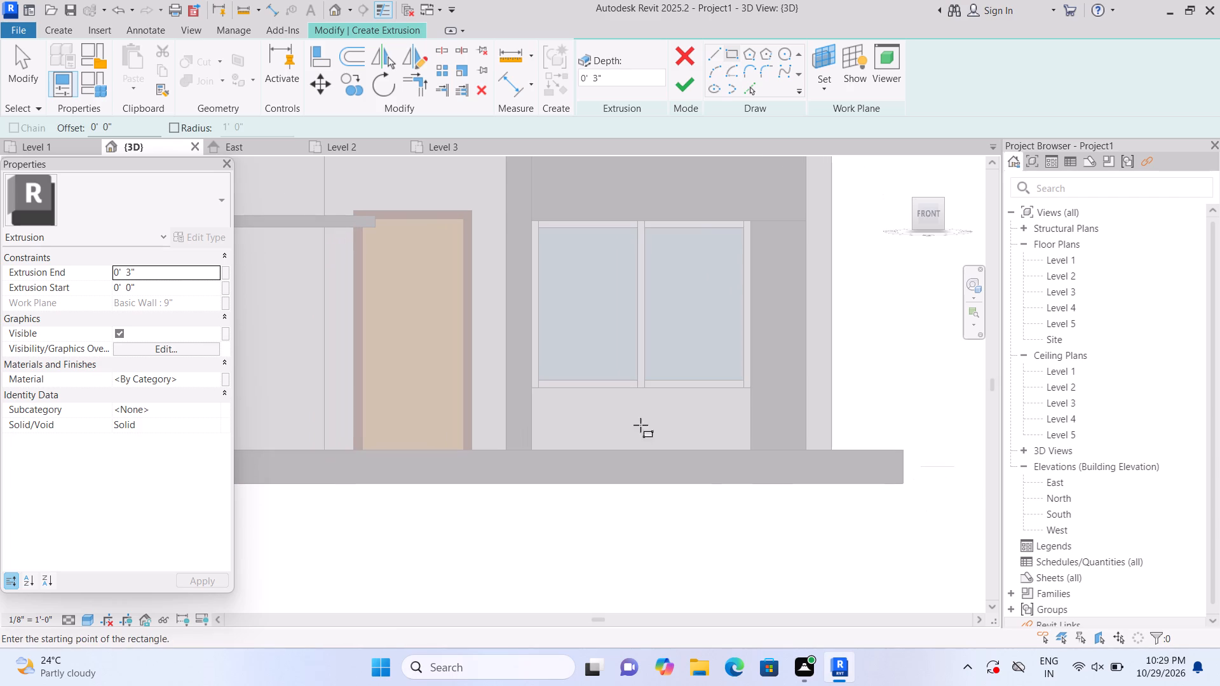
pyautogui.scroll(2, 687, 445)
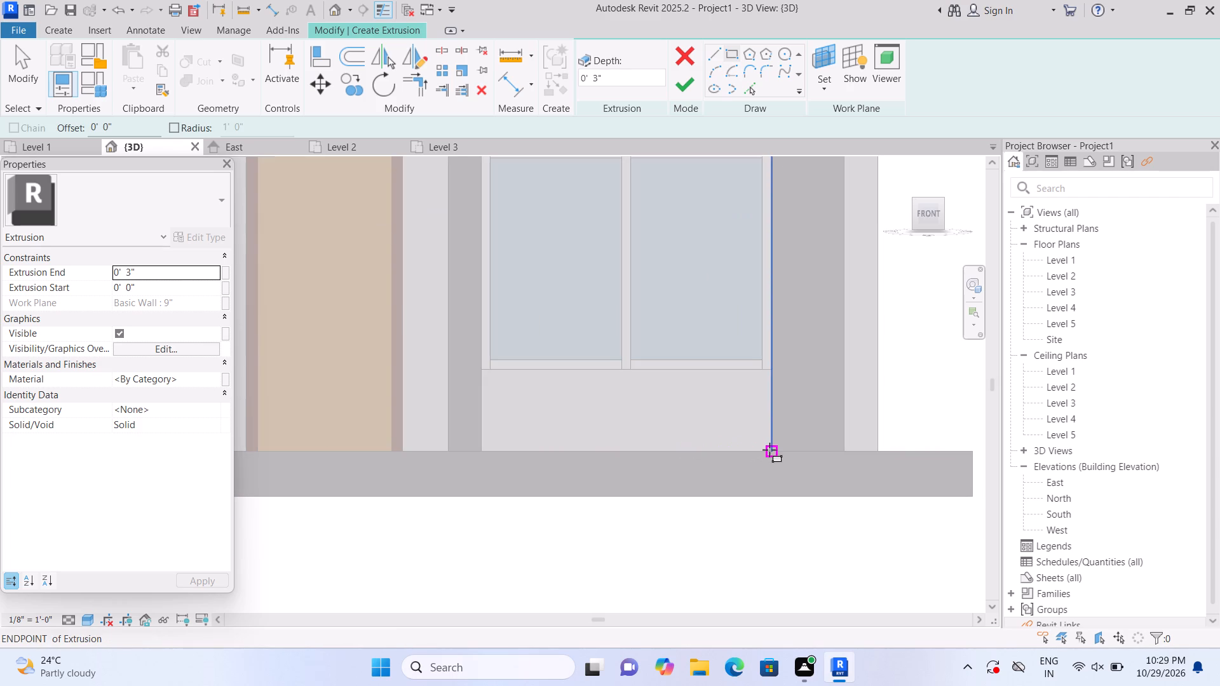
pyautogui.click(769, 450)
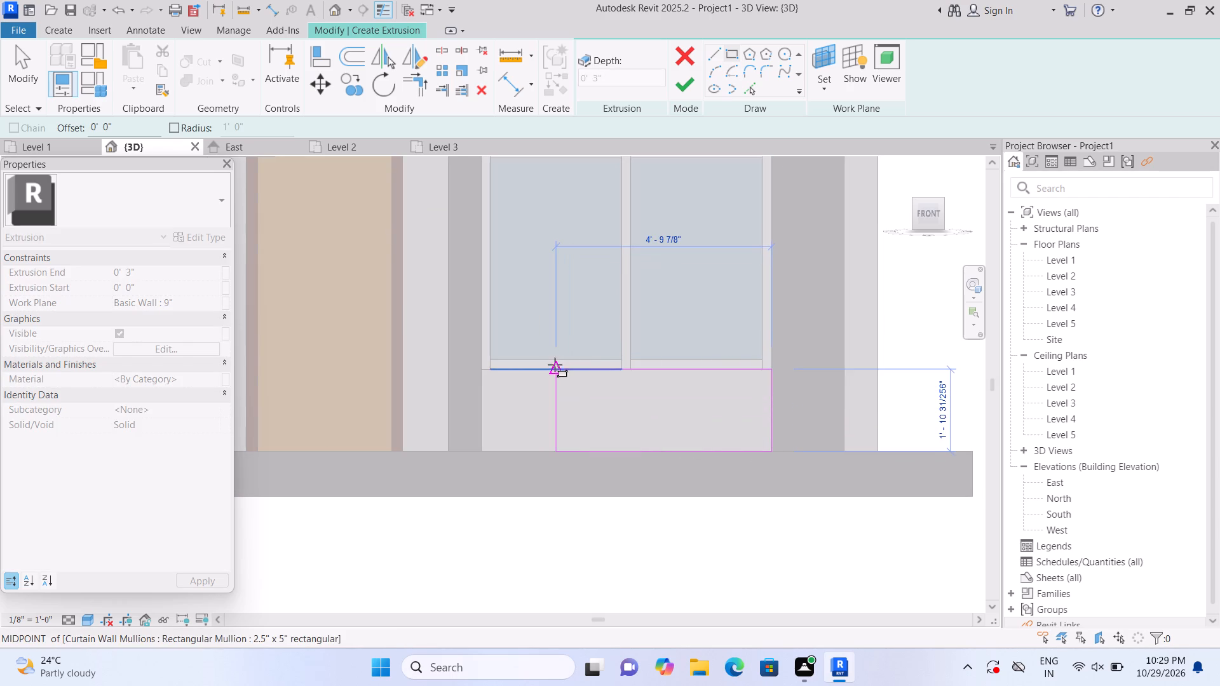
pyautogui.click(483, 371)
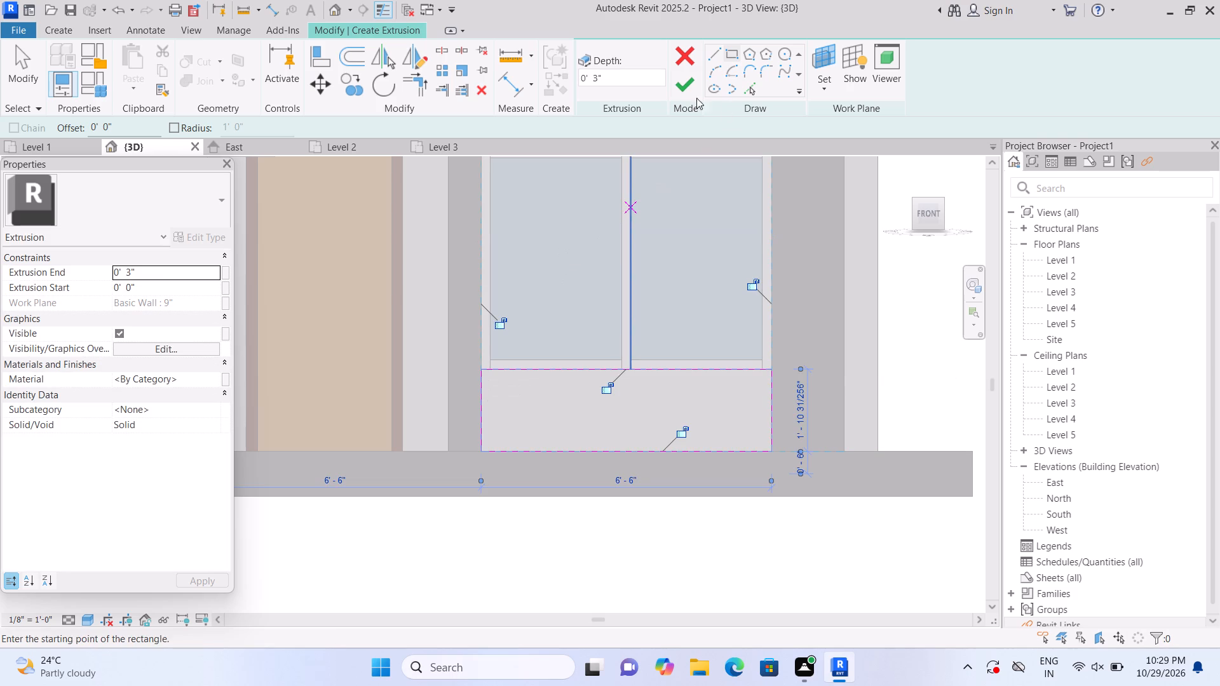
pyautogui.click(676, 95)
pyautogui.scroll(-4, 698, 280)
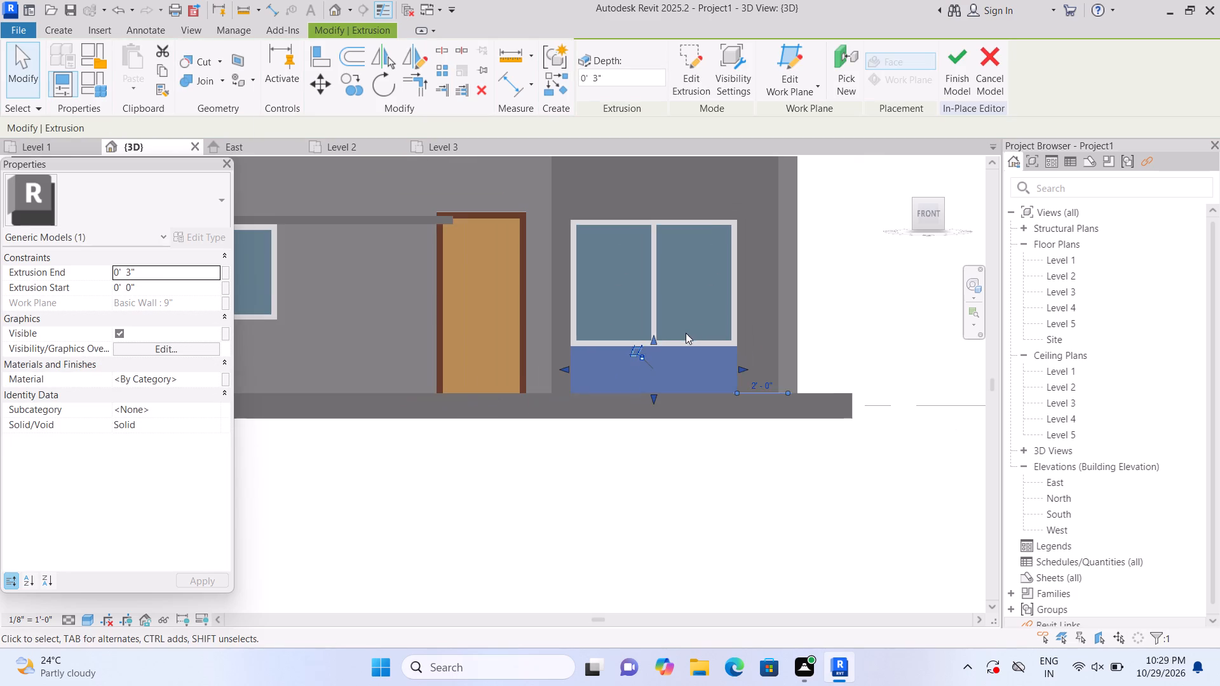
pyautogui.click(838, 311)
# Join the strip beside the door with the panels above, beside and below the right ground-floor window into one solid surround.
pyautogui.moveTo(838, 306); pyautogui.dragTo(754, 375, button='middle')
pyautogui.scroll(1, 753, 369)
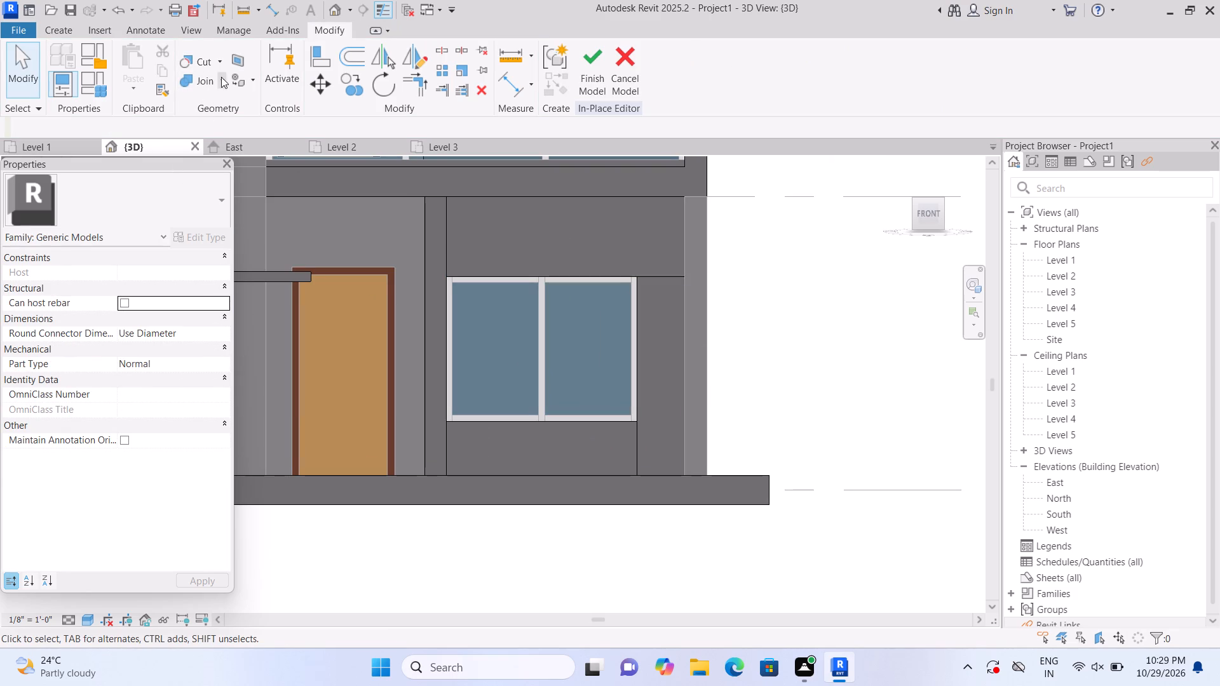
pyautogui.click(221, 77)
pyautogui.click(226, 105)
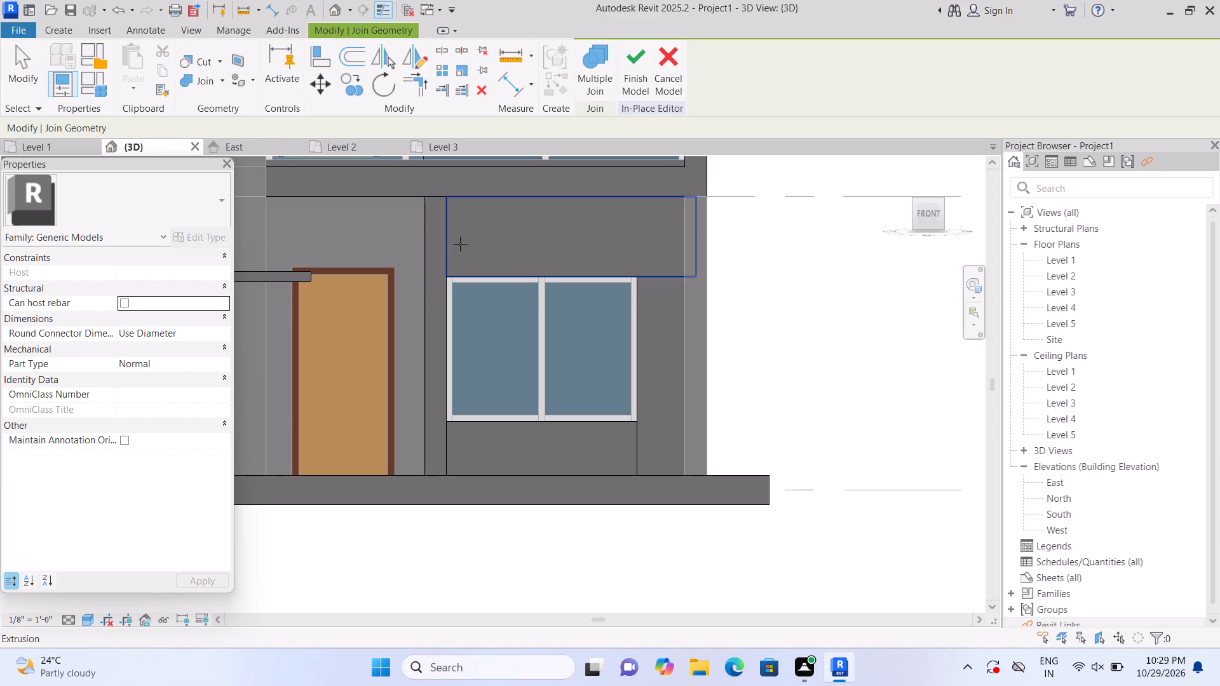
pyautogui.click(460, 244)
pyautogui.click(442, 240)
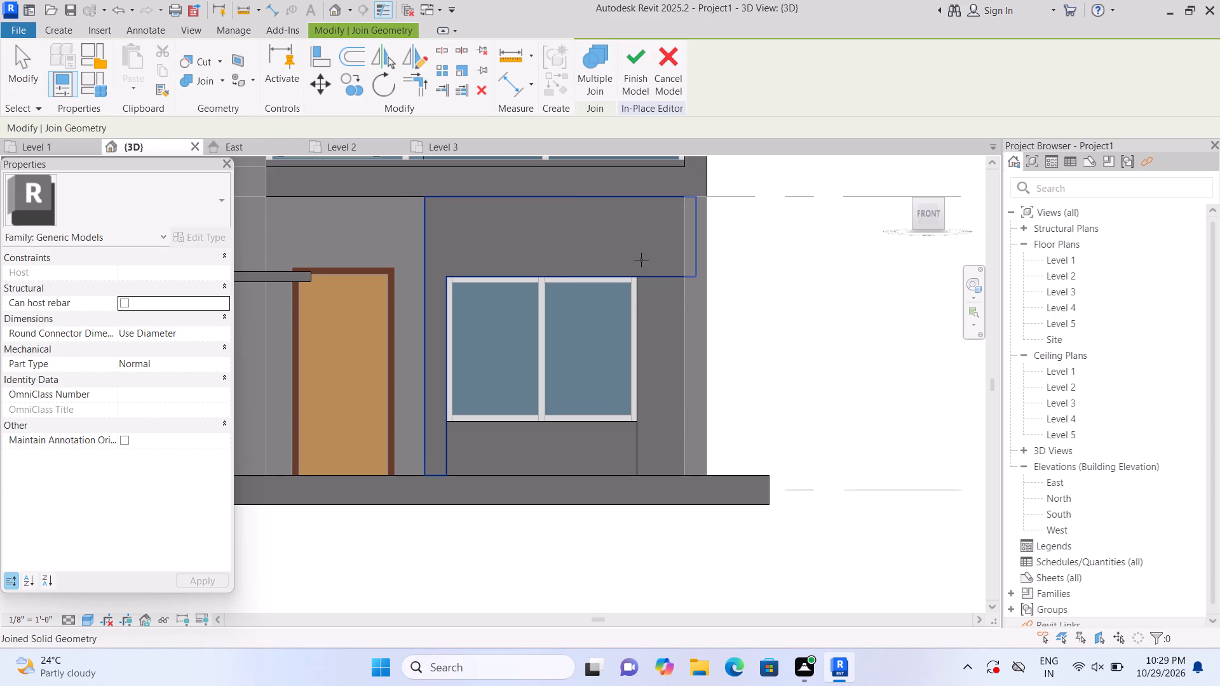
pyautogui.click(641, 260)
pyautogui.click(681, 322)
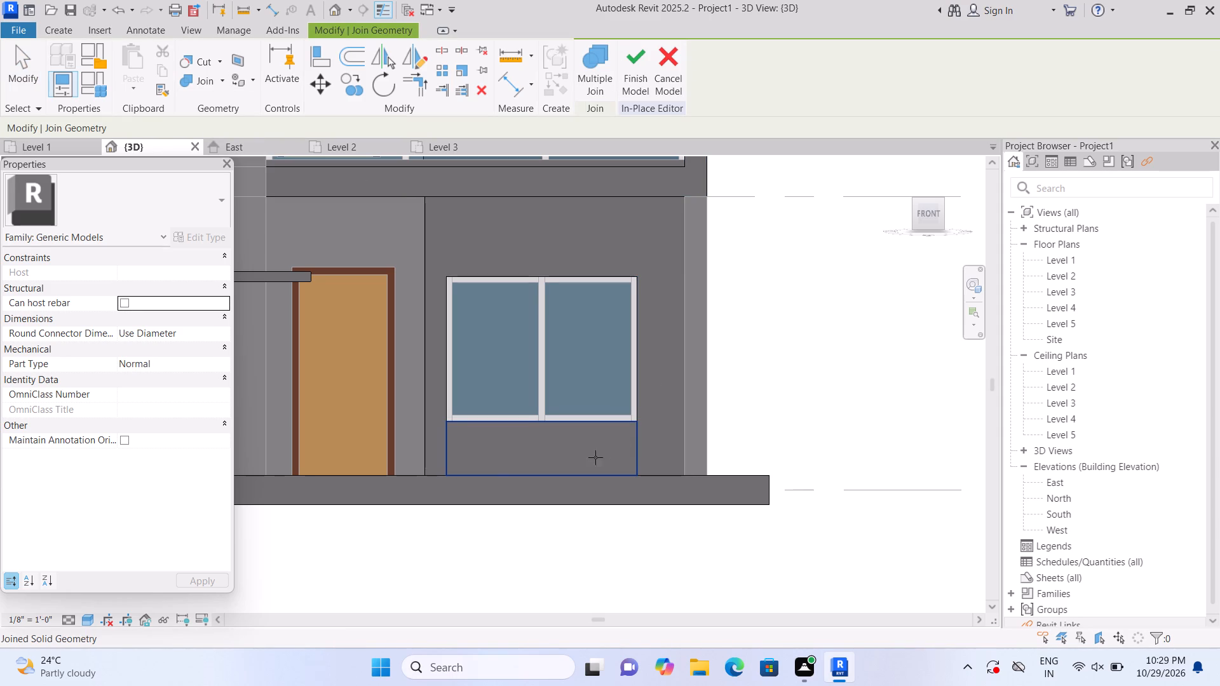
pyautogui.click(468, 447)
pyautogui.click(435, 444)
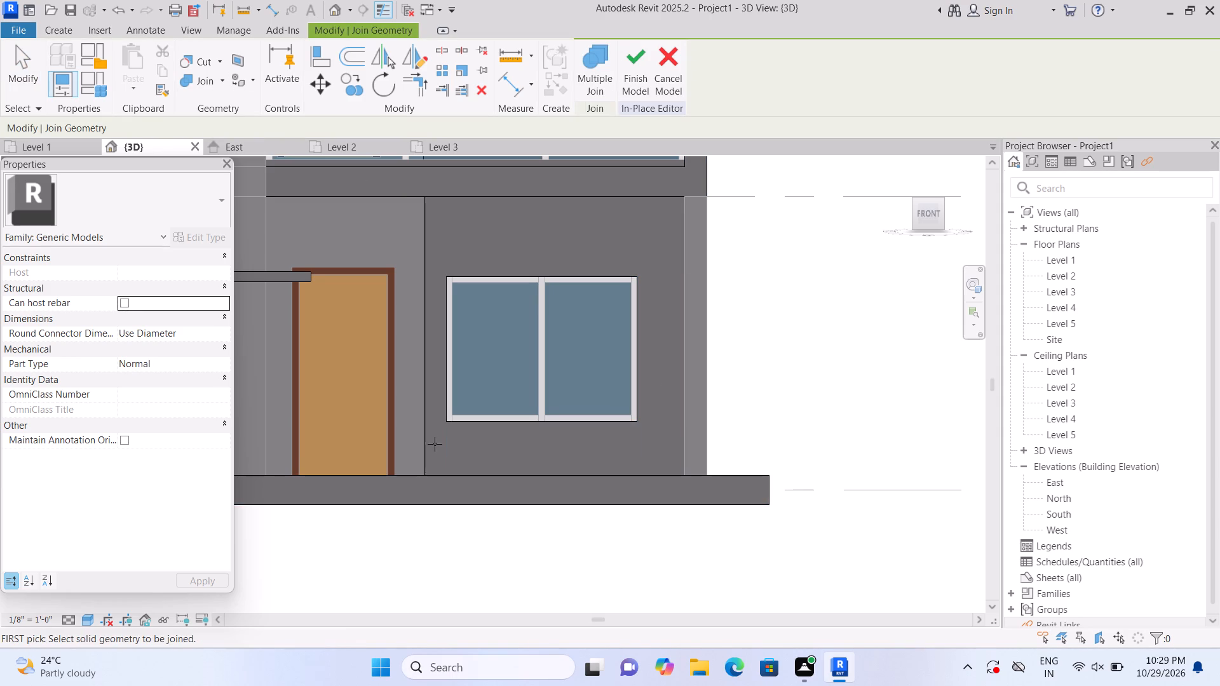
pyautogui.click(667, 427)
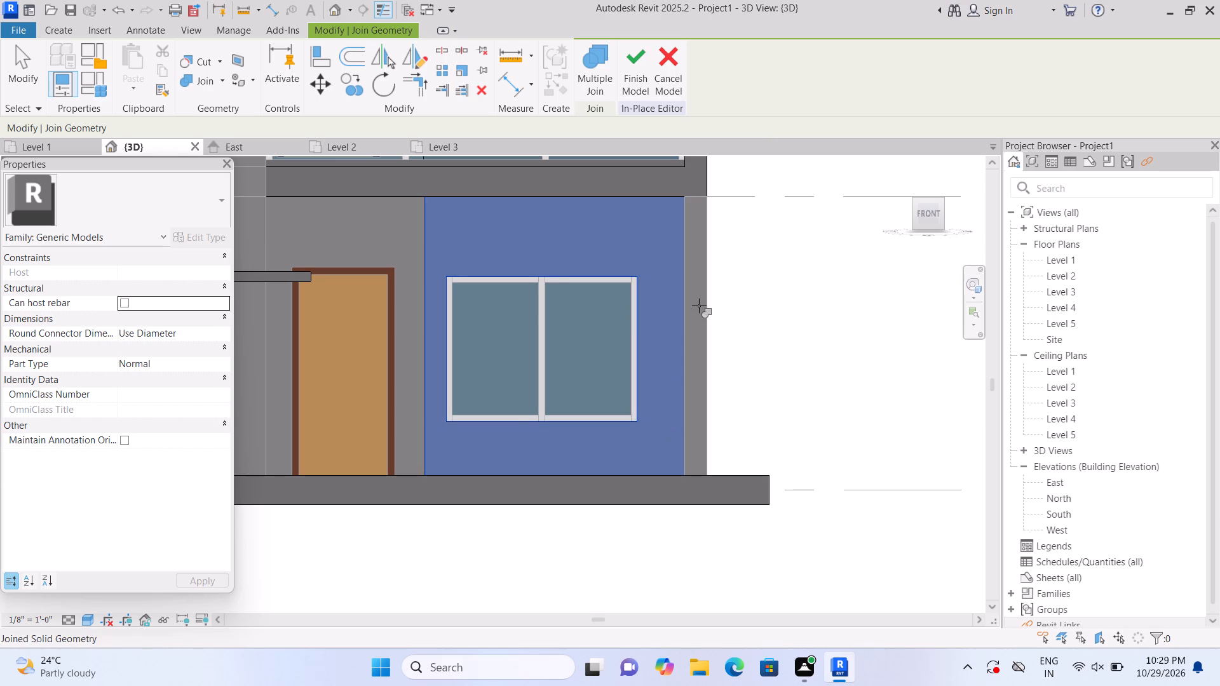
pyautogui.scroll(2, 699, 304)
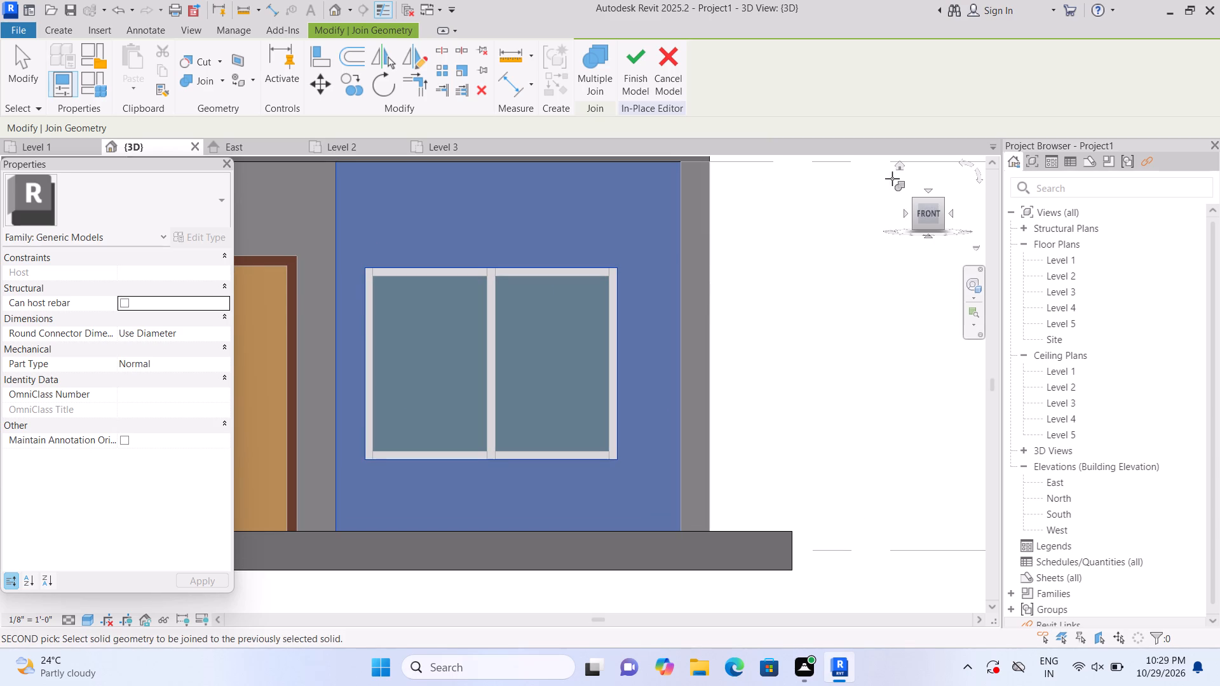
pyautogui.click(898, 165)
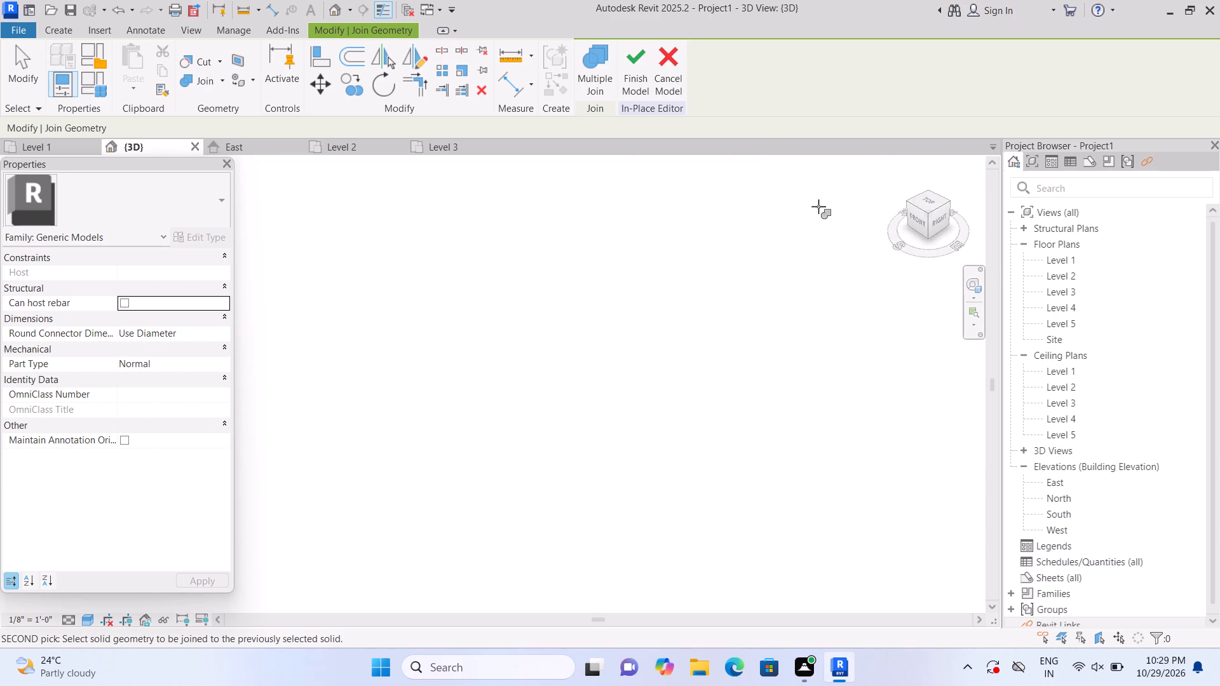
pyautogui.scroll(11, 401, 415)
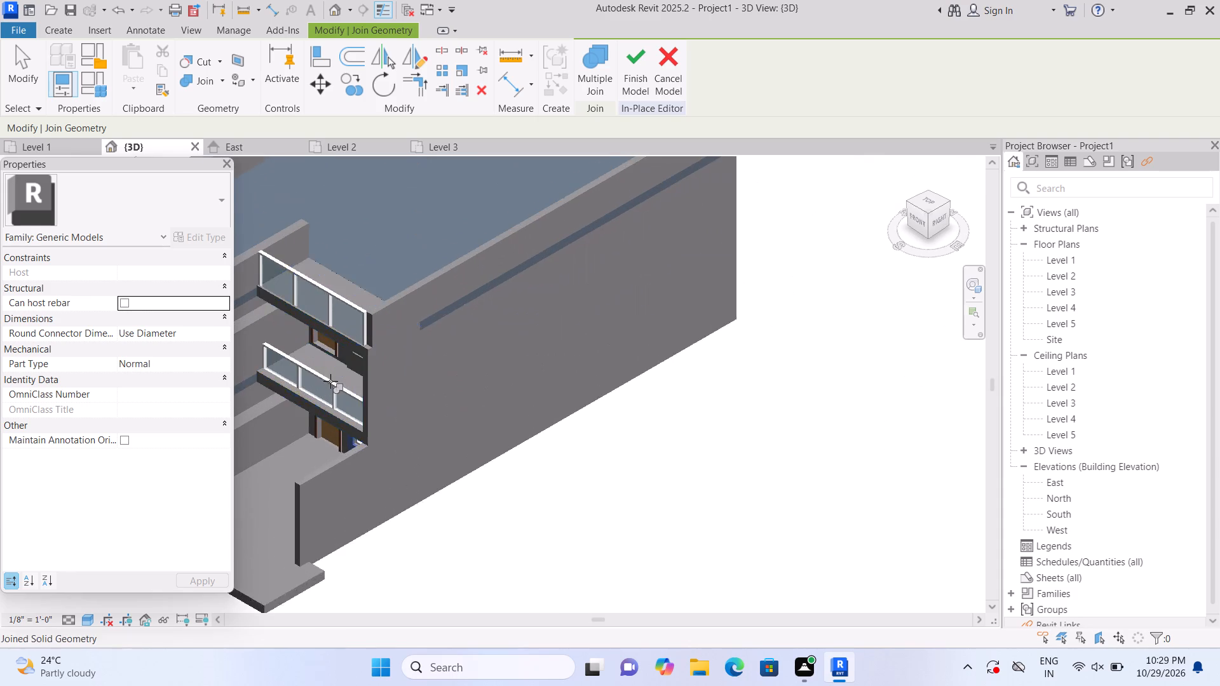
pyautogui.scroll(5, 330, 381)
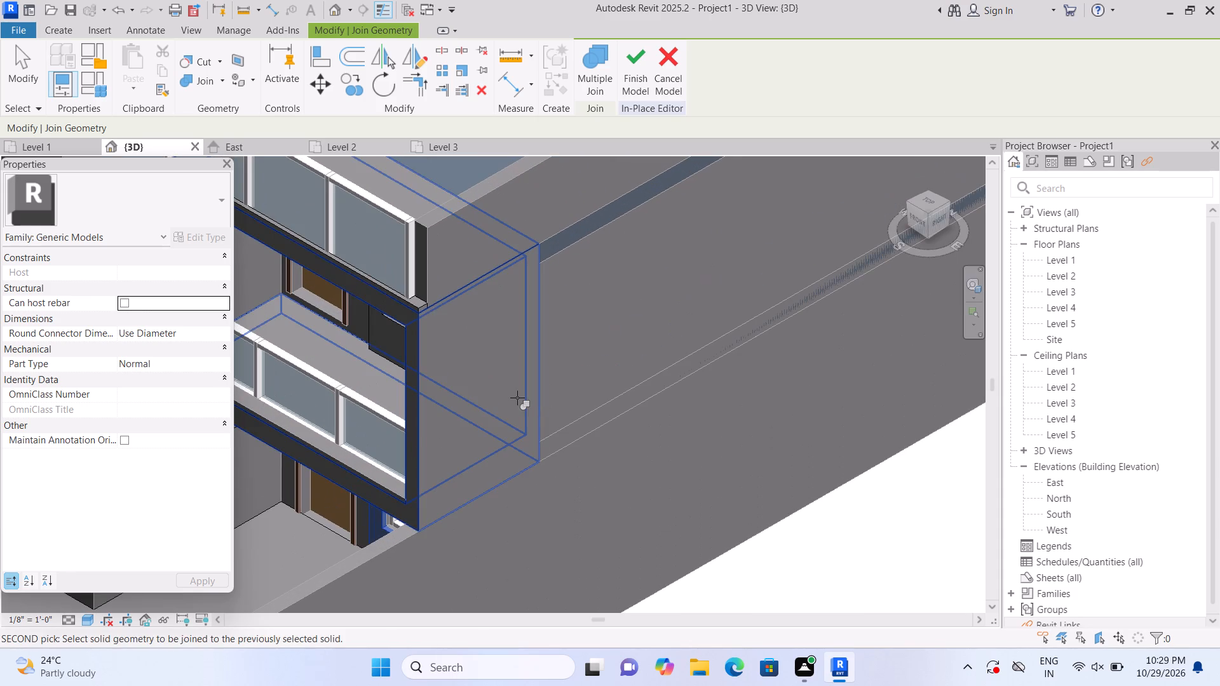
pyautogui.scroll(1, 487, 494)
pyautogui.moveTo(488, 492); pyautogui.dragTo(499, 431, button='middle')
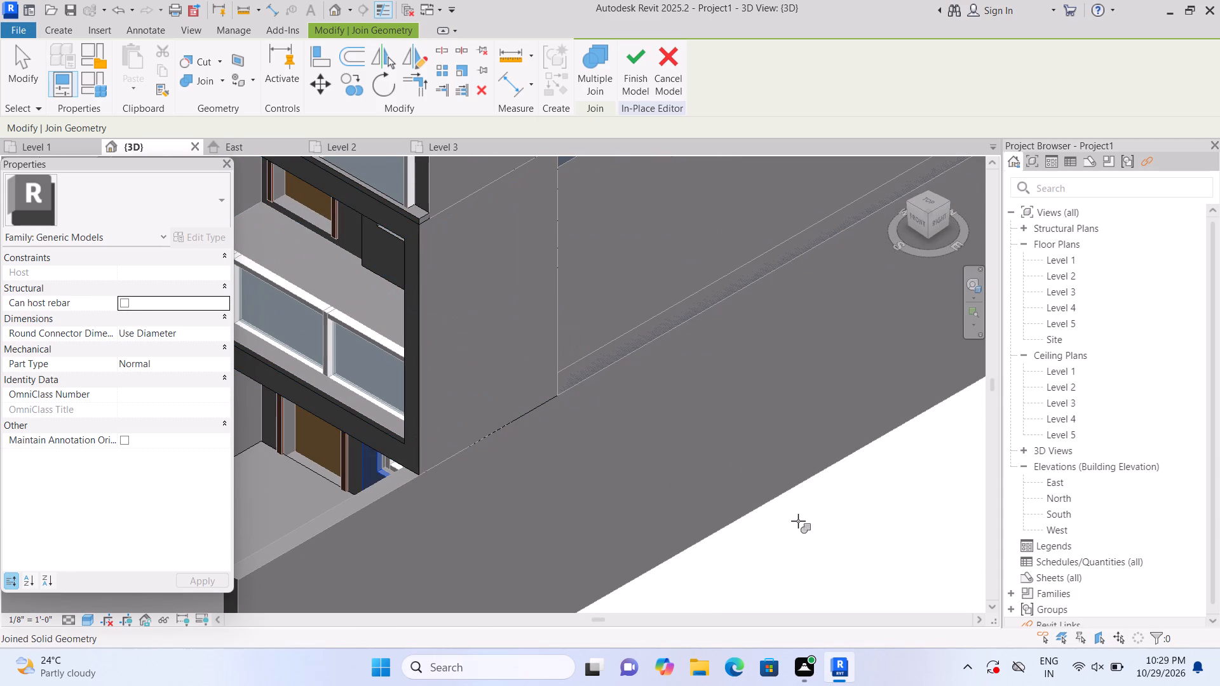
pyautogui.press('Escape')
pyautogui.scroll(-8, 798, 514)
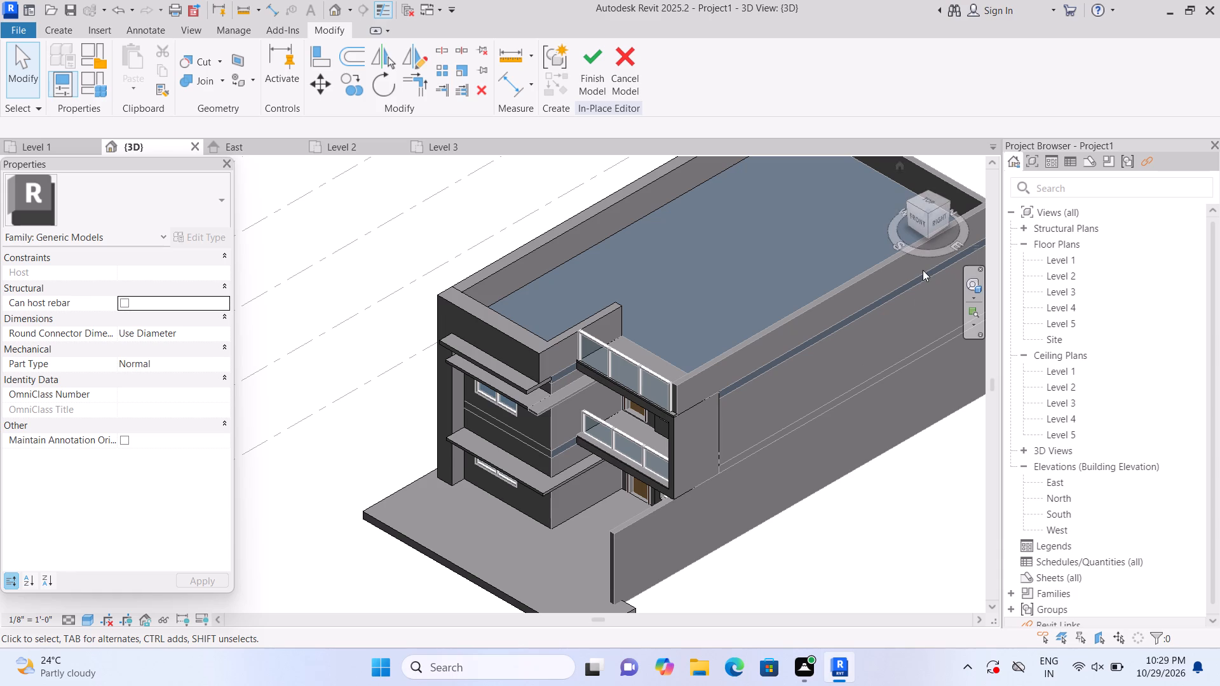
# Pull the upper outer end of the joined surround around the right ground-floor window inward, flush with the panel beside the window.
pyautogui.keyDown('shift'); pyautogui.moveTo(827, 495); pyautogui.dragTo(823, 420, button='middle'); pyautogui.keyUp('shift')
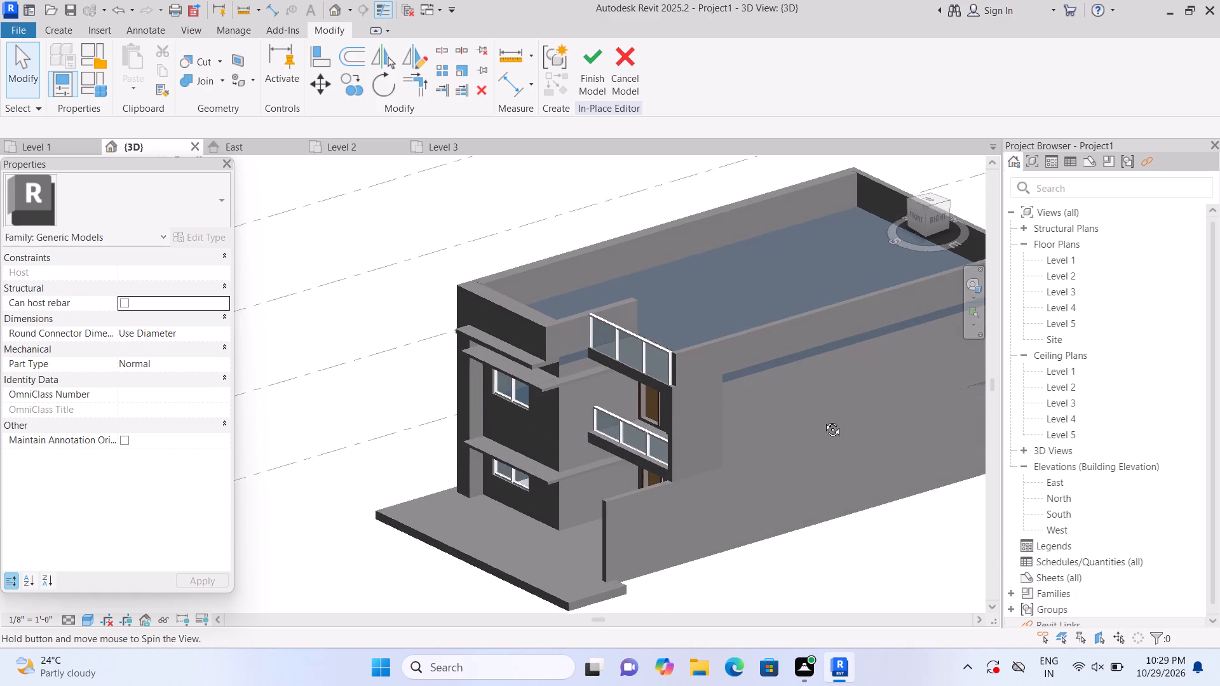
pyautogui.keyDown('shift'); pyautogui.moveTo(823, 420); pyautogui.dragTo(888, 345, button='middle'); pyautogui.keyUp('shift')
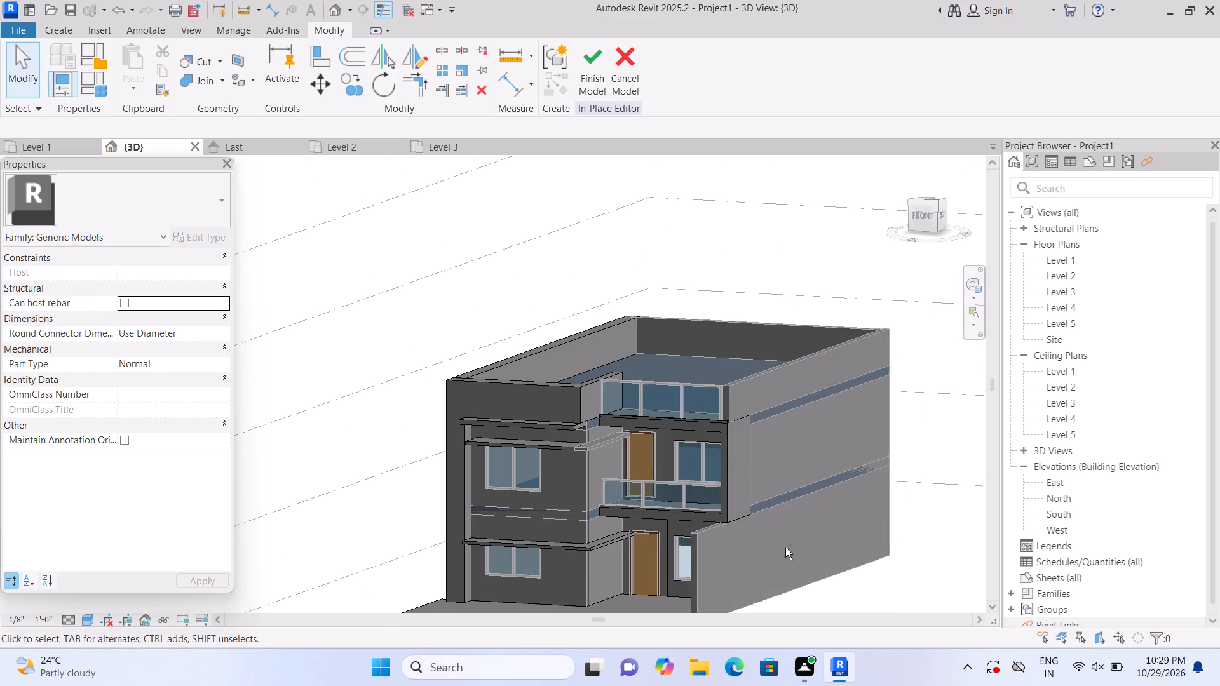
pyautogui.keyDown('shift'); pyautogui.scroll(1, 785, 548); pyautogui.keyUp('shift')
pyautogui.keyDown('shift'); pyautogui.moveTo(787, 526); pyautogui.dragTo(867, 515, button='middle'); pyautogui.keyUp('shift')
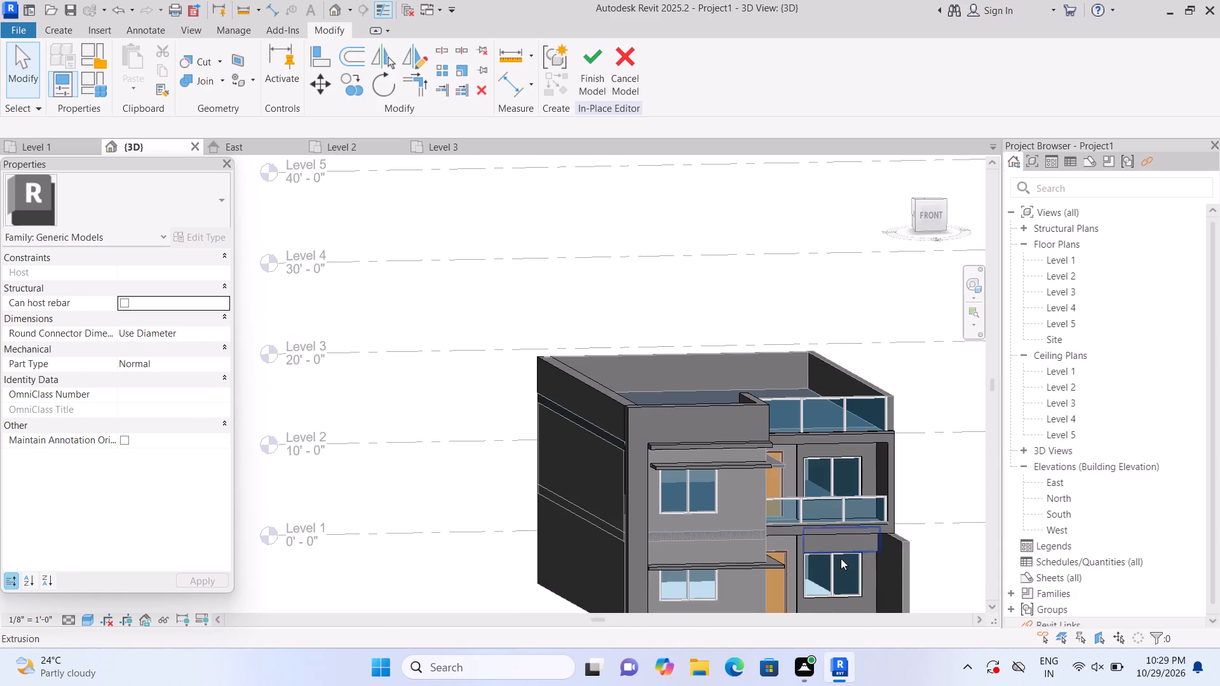
pyautogui.moveTo(827, 565); pyautogui.dragTo(769, 417, button='middle')
pyautogui.scroll(1, 826, 565)
pyautogui.scroll(4, 764, 444)
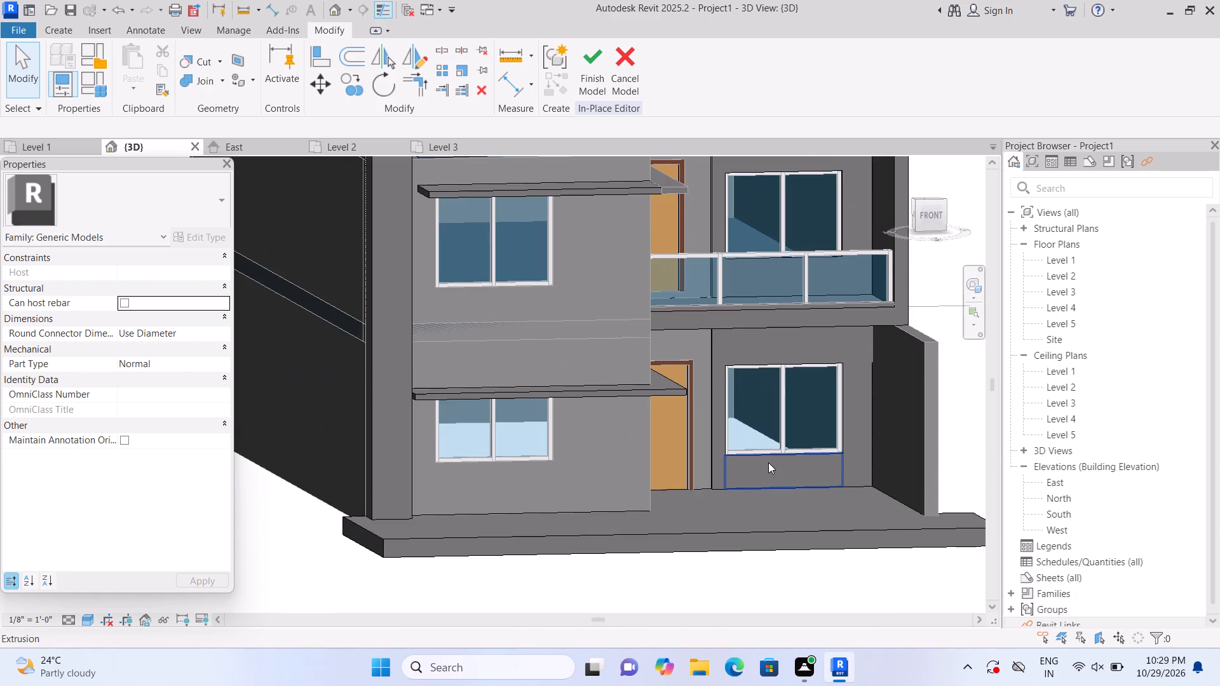
pyautogui.scroll(4, 803, 436)
pyautogui.moveTo(881, 355); pyautogui.dragTo(773, 387, button='middle')
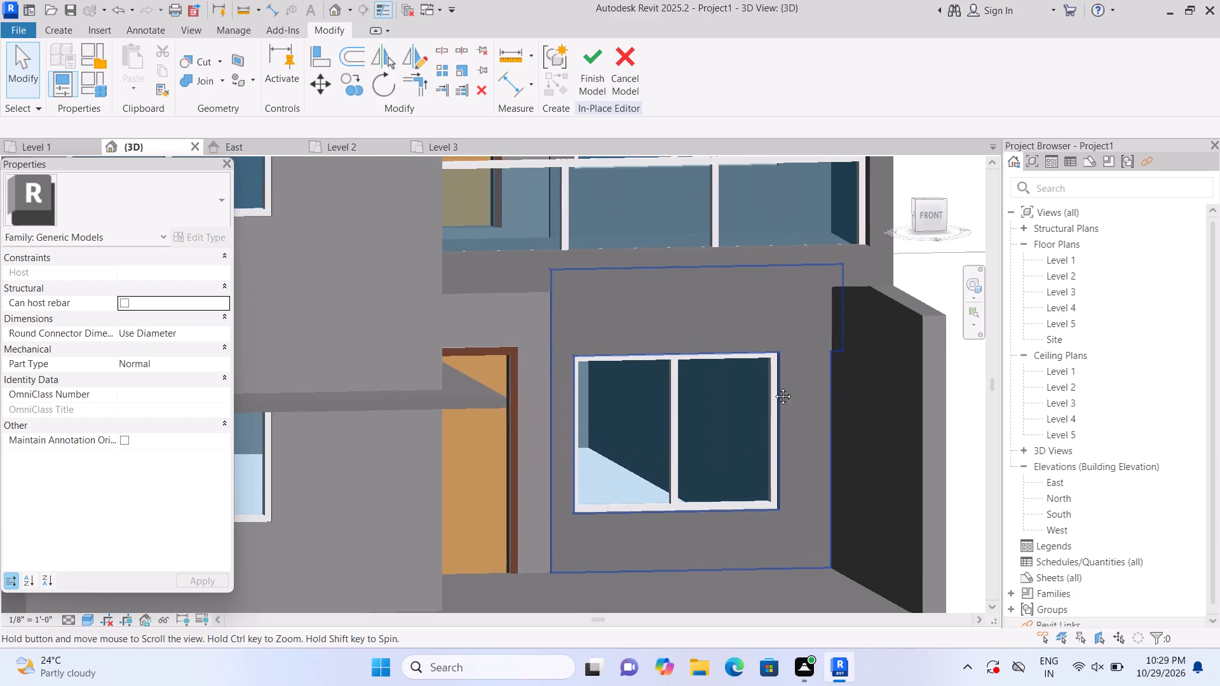
pyautogui.moveTo(773, 387); pyautogui.dragTo(748, 394, button='middle')
pyautogui.click(757, 381)
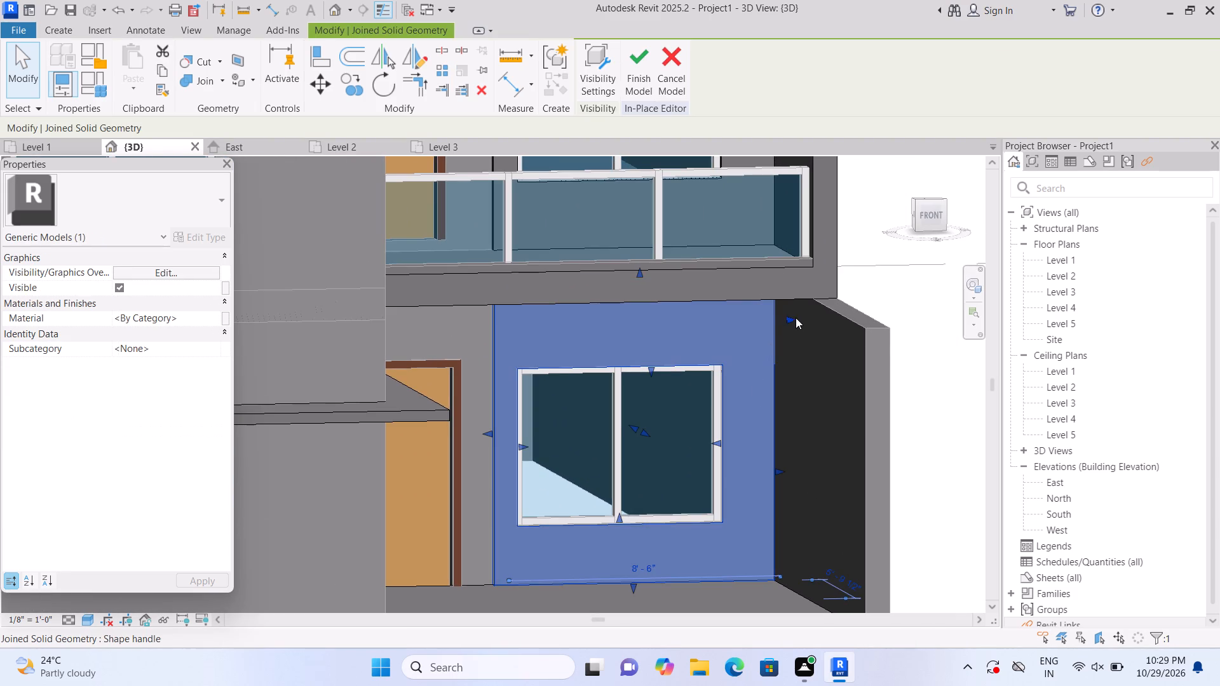
pyautogui.moveTo(789, 319); pyautogui.dragTo(777, 328)
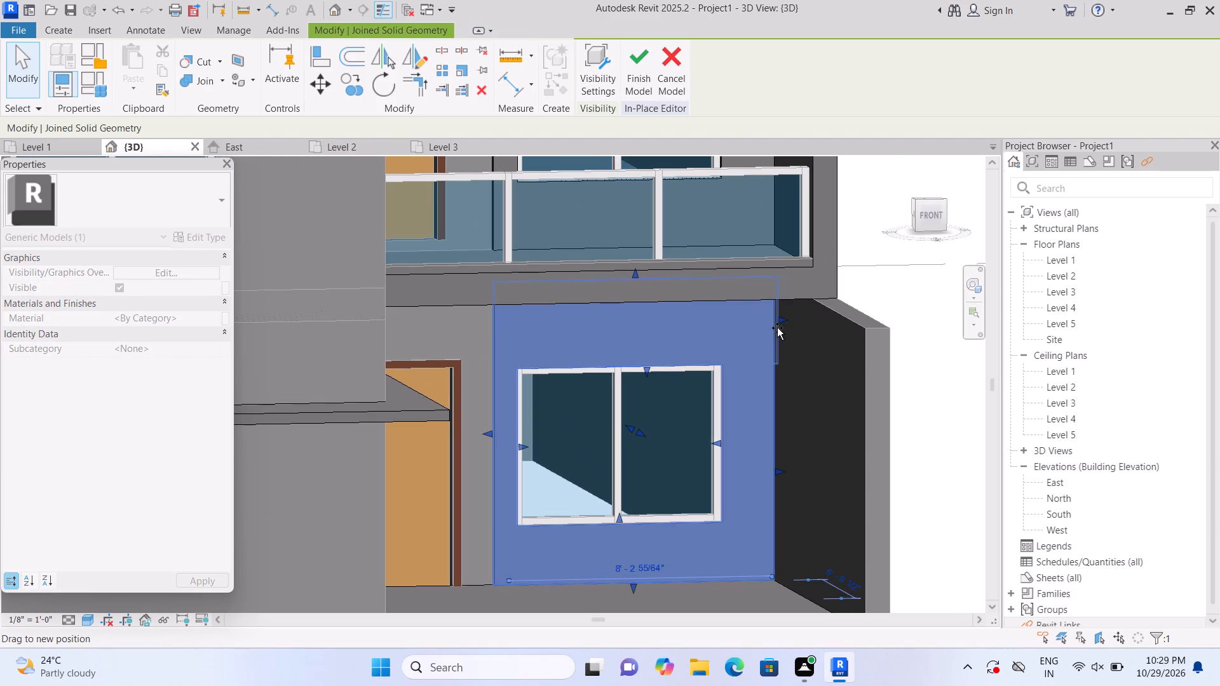
pyautogui.moveTo(777, 328); pyautogui.dragTo(774, 328)
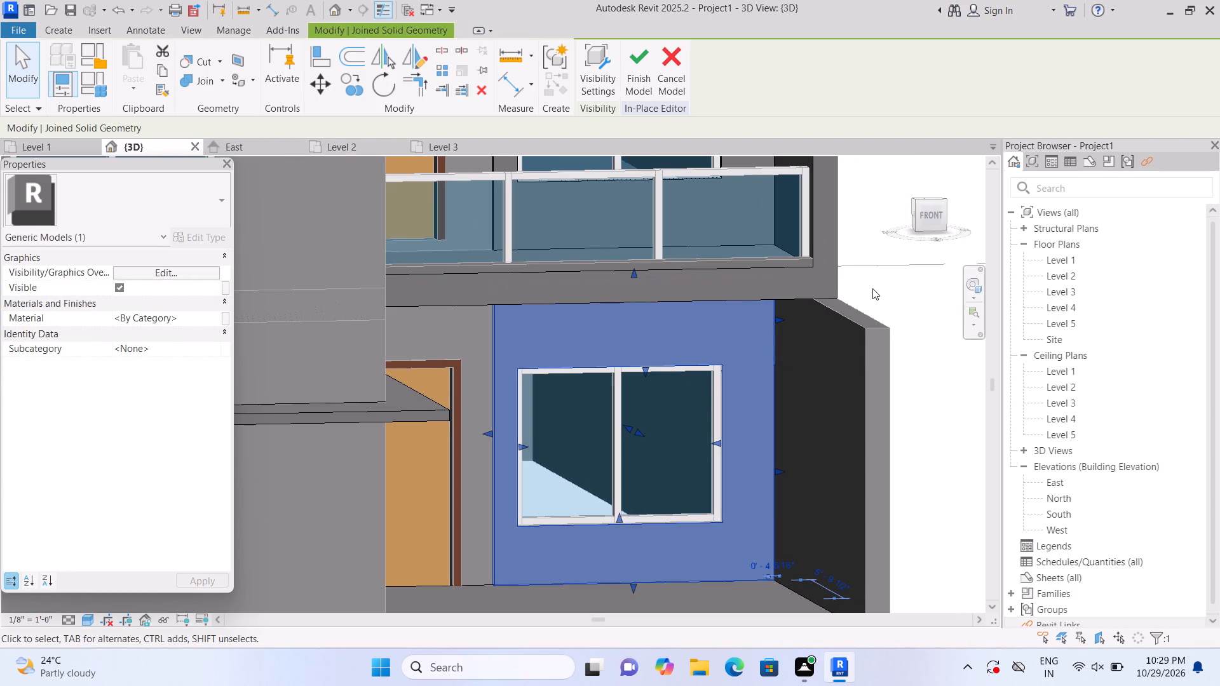
pyautogui.click(872, 288)
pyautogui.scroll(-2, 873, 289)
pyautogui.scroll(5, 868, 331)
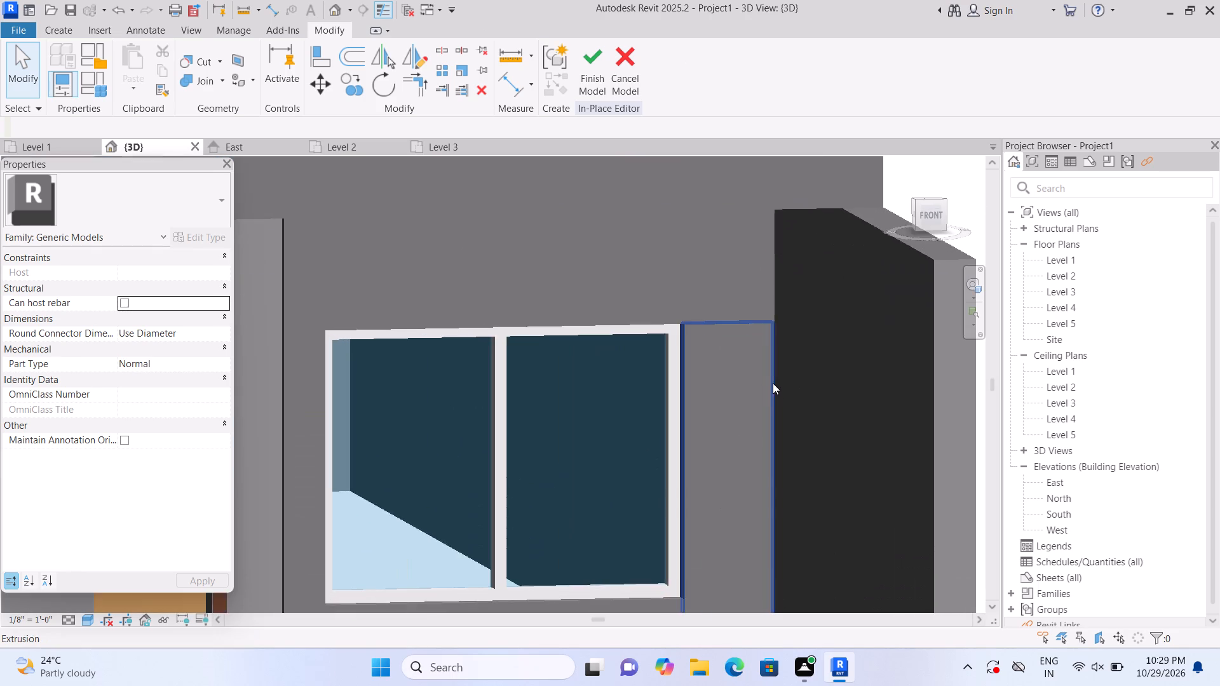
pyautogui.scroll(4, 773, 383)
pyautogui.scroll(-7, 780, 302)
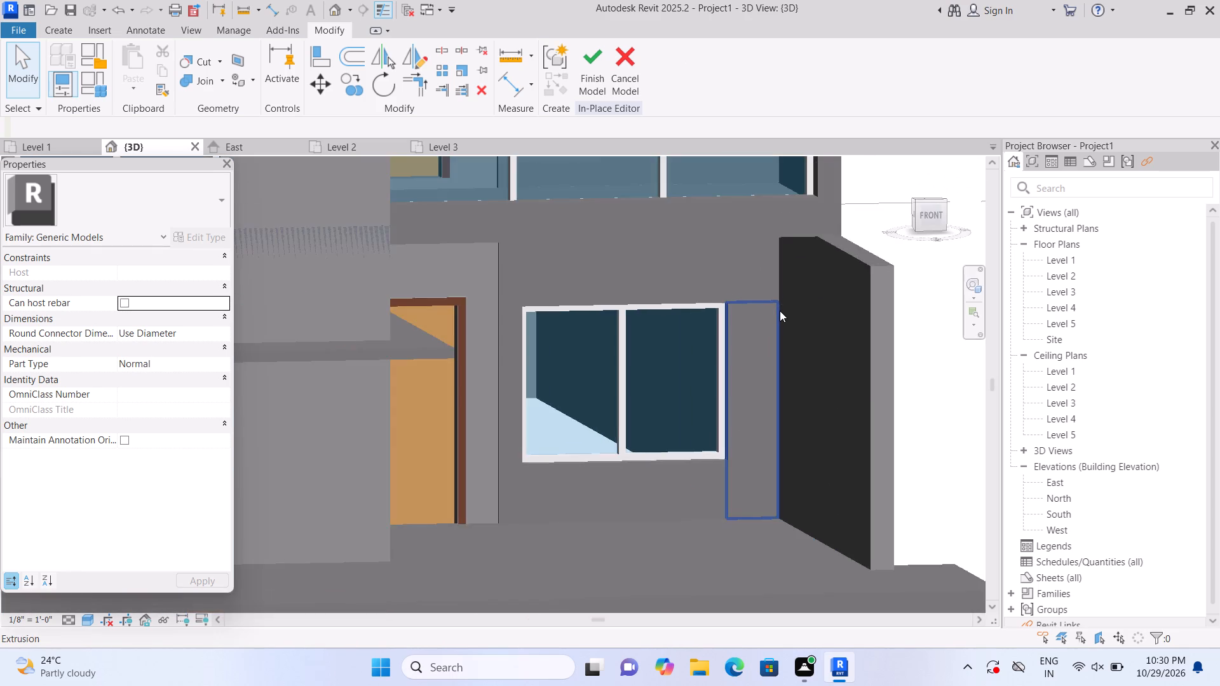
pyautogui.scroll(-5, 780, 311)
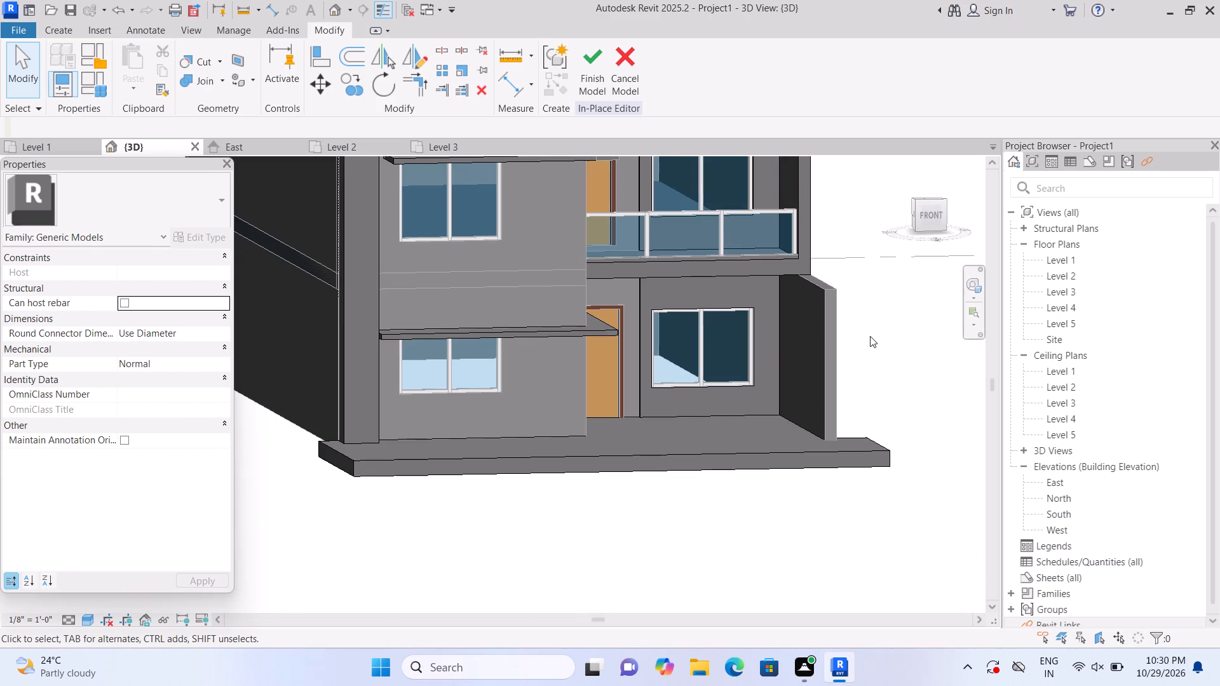
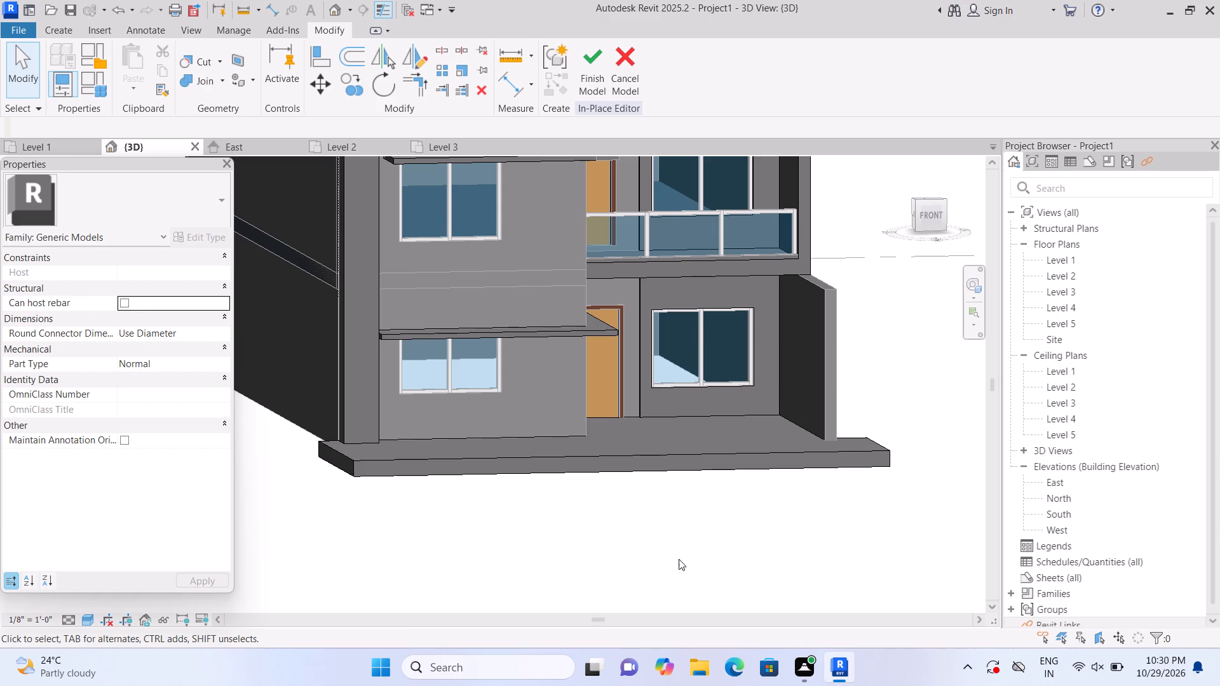
# Start a new extrusion with its work plane on the front wall face around the left ground-floor window.
pyautogui.moveTo(682, 562); pyautogui.dragTo(701, 595, button='middle')
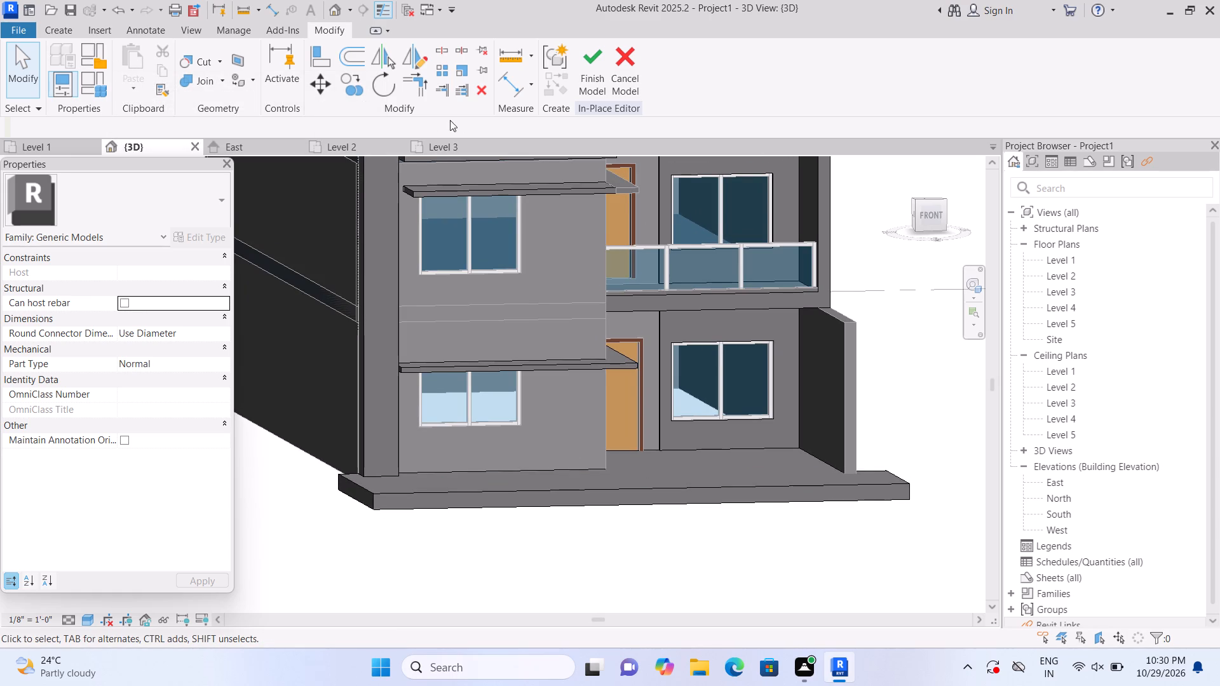
pyautogui.click(937, 218)
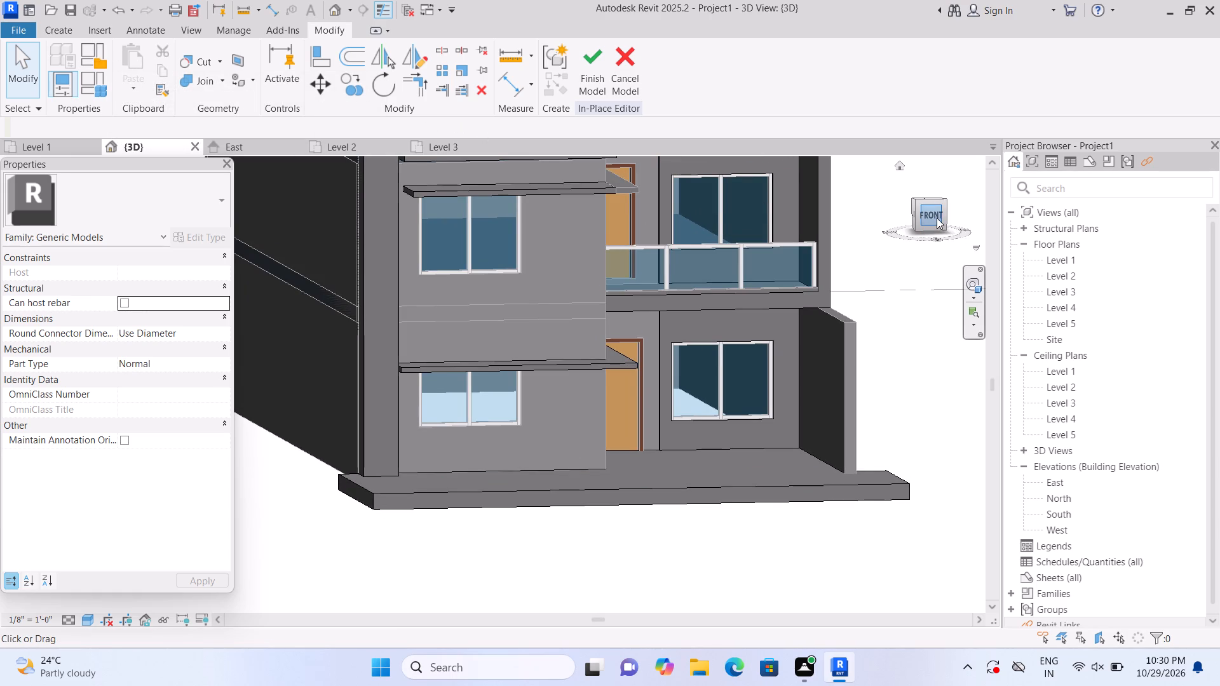
pyautogui.scroll(7, 349, 434)
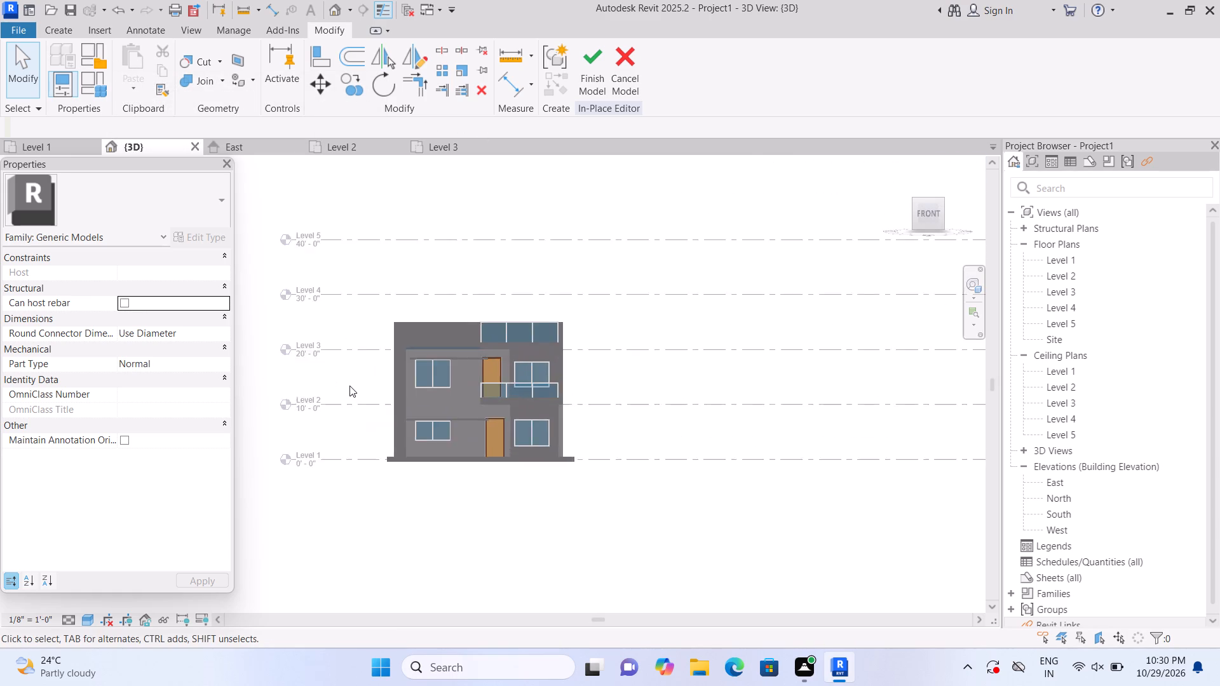
pyautogui.scroll(6, 349, 386)
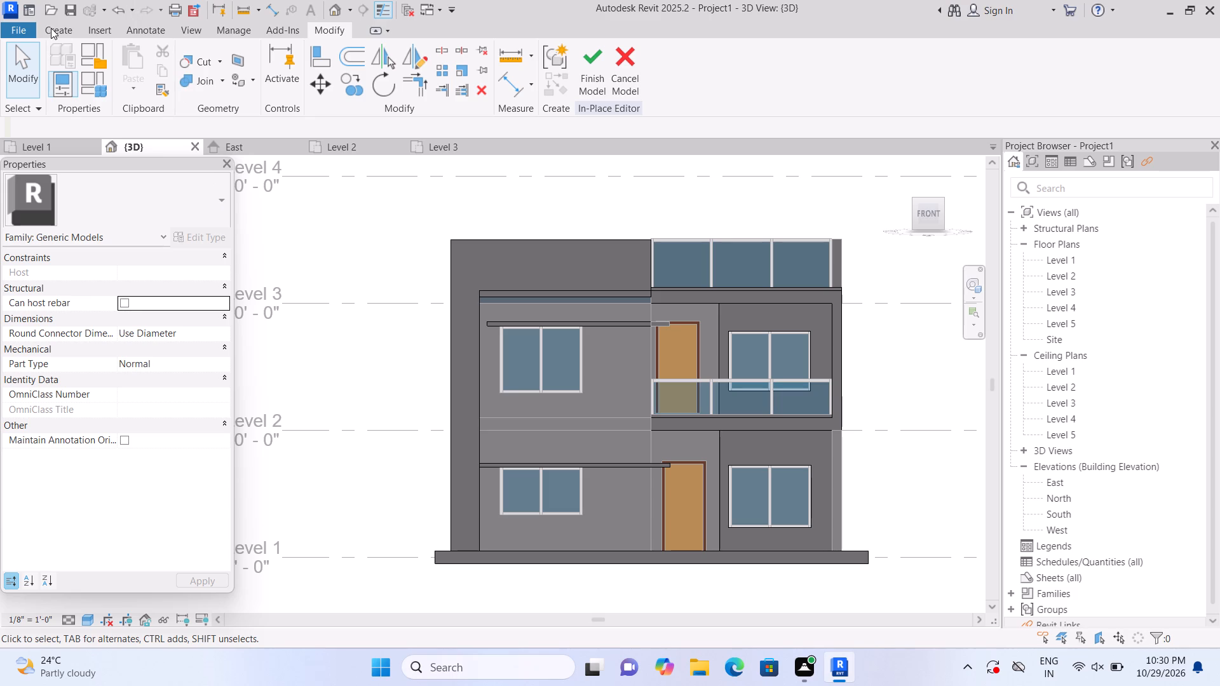
pyautogui.click(62, 30)
pyautogui.click(132, 58)
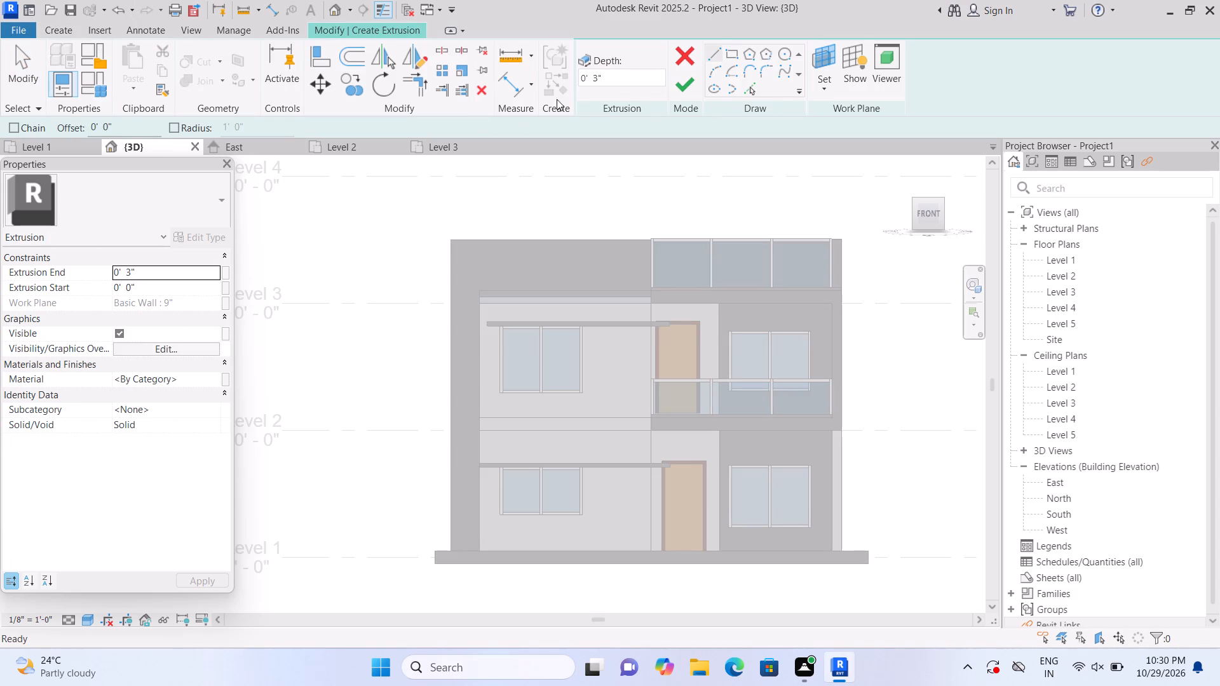
pyautogui.click(822, 98)
pyautogui.click(836, 142)
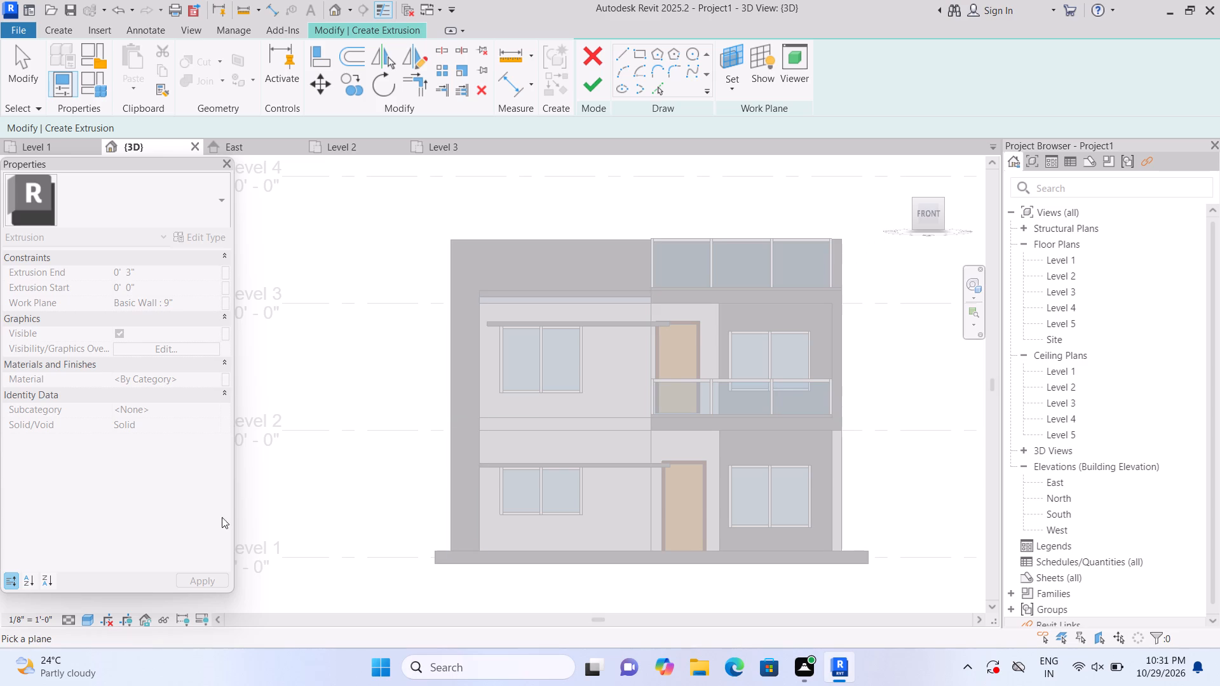
pyautogui.scroll(1, 338, 509)
pyautogui.moveTo(335, 504); pyautogui.dragTo(315, 486, button='middle')
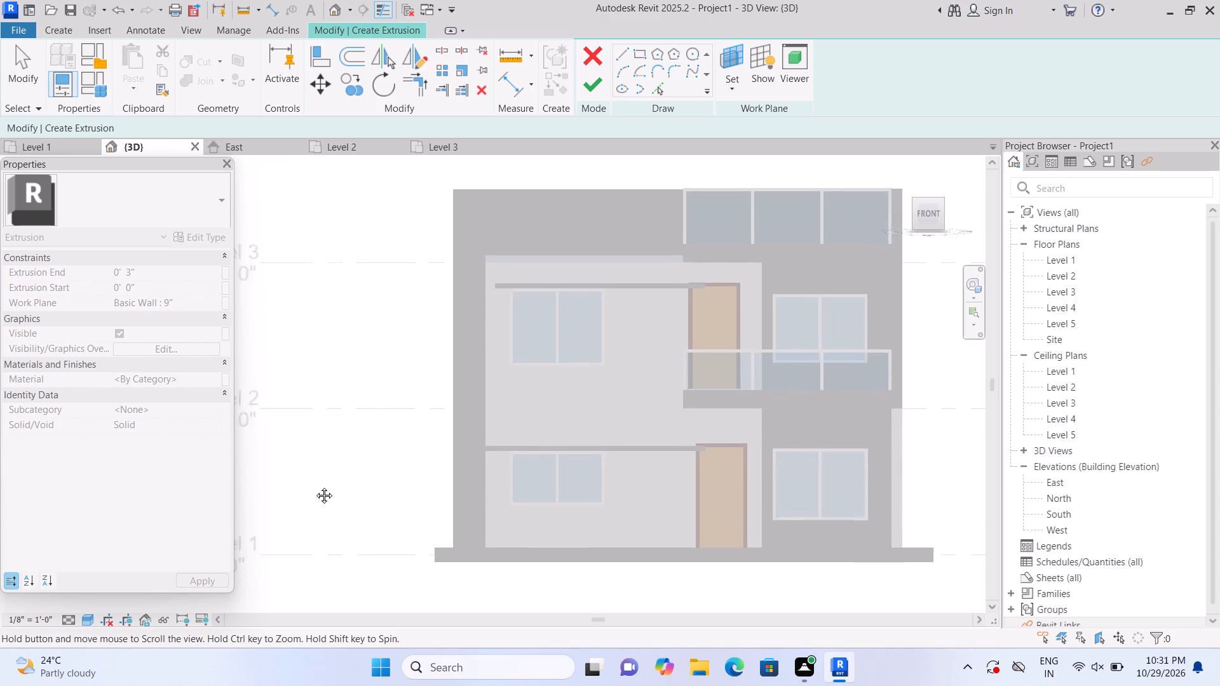
pyautogui.moveTo(315, 486); pyautogui.dragTo(285, 383, button='middle')
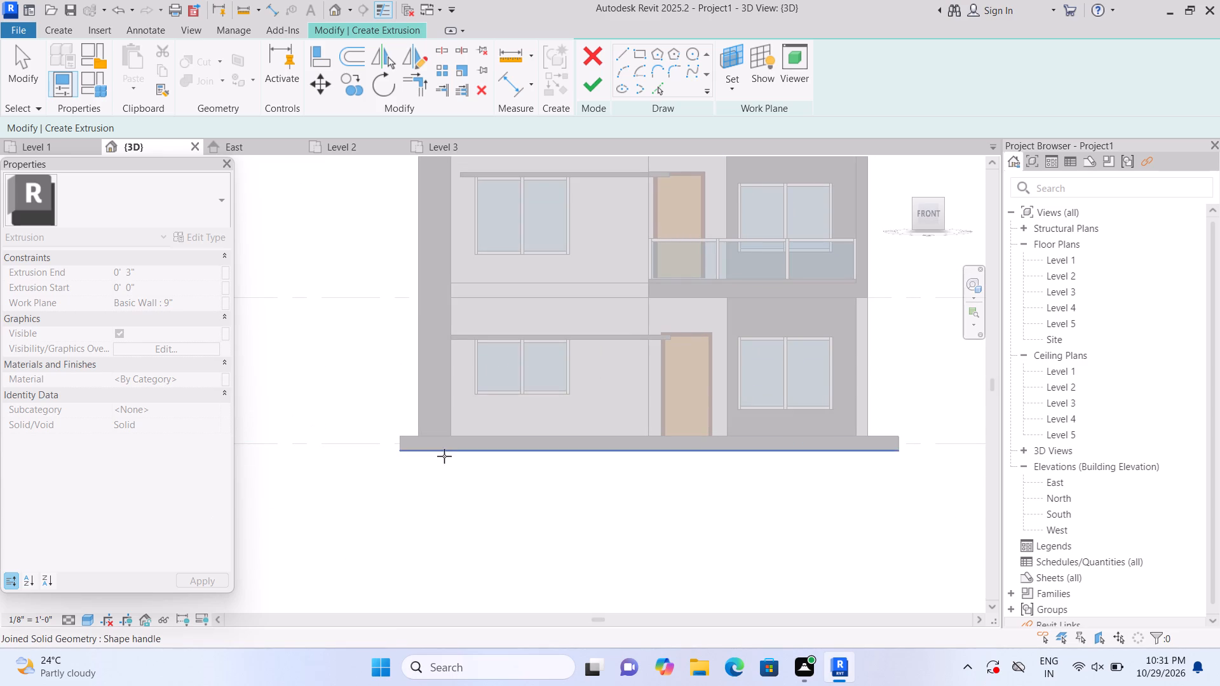
pyautogui.scroll(1, 675, 537)
pyautogui.moveTo(673, 536); pyautogui.dragTo(599, 580, button='middle')
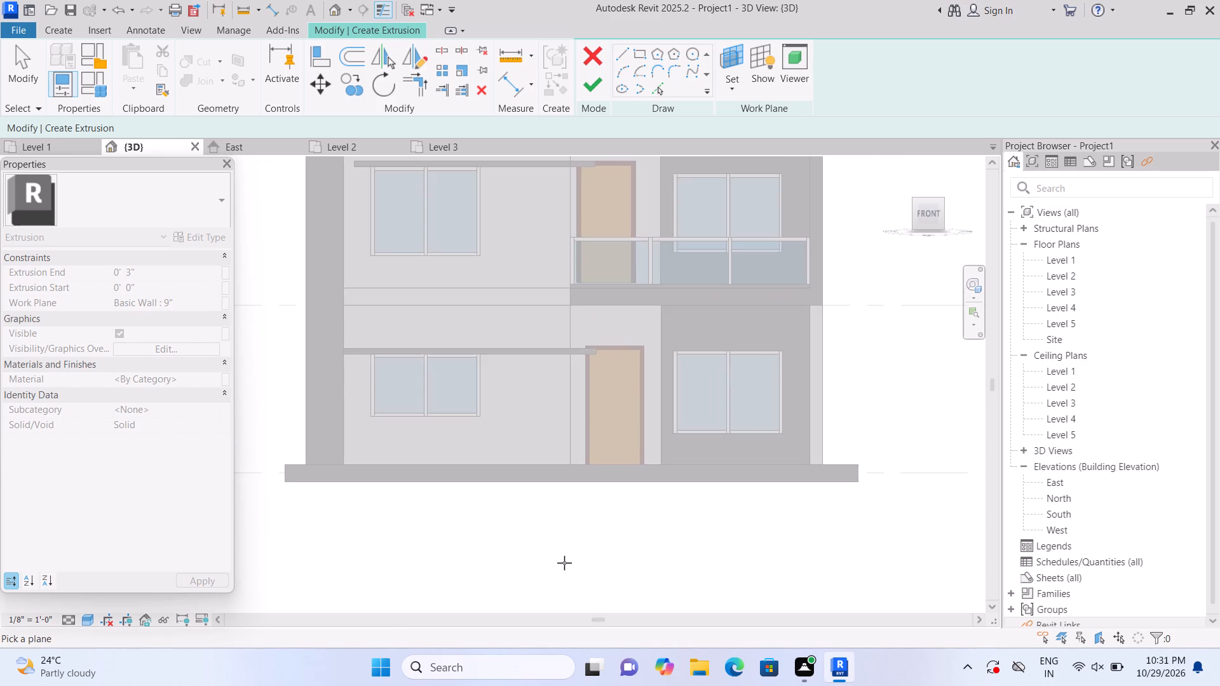
pyautogui.scroll(1, 501, 516)
pyautogui.moveTo(510, 521); pyautogui.dragTo(549, 528, button='middle')
pyautogui.scroll(1, 549, 528)
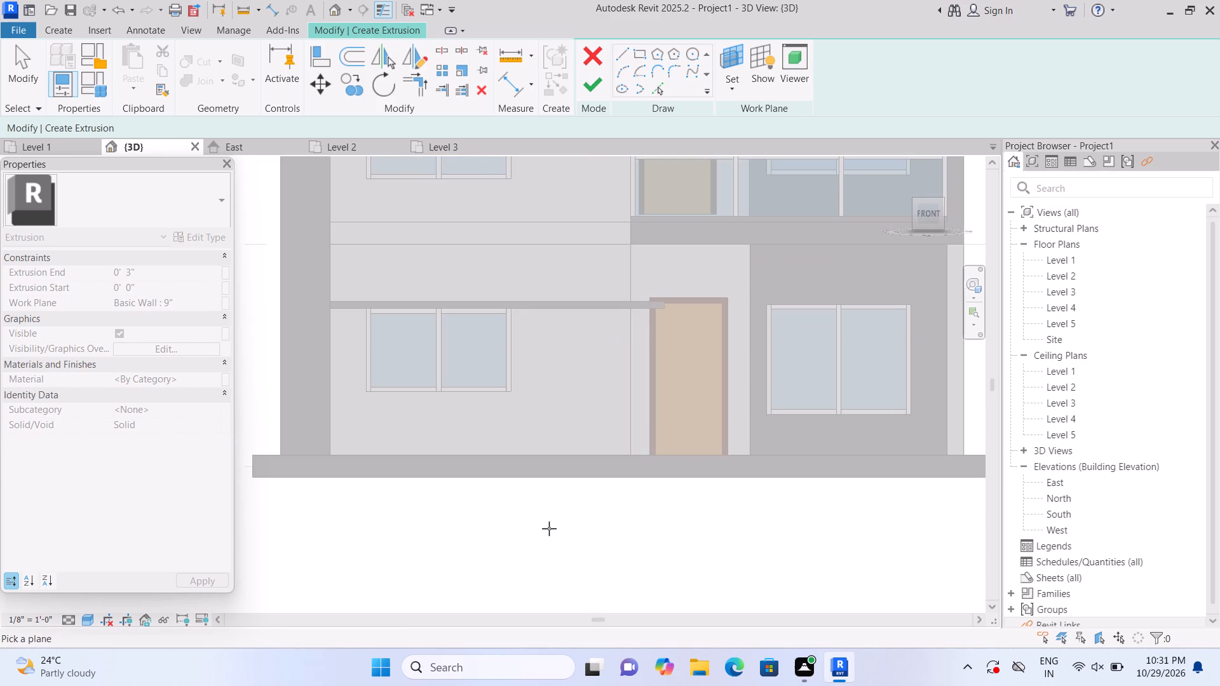
pyautogui.click(57, 30)
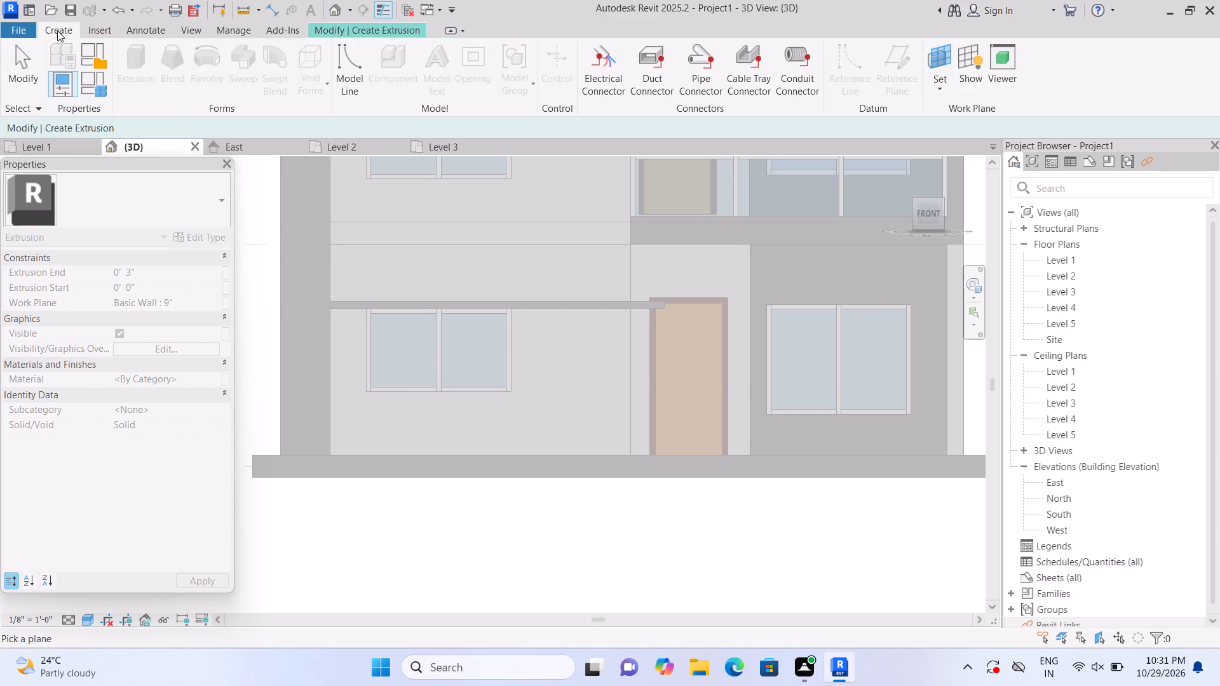
pyautogui.click(390, 25)
pyautogui.click(736, 95)
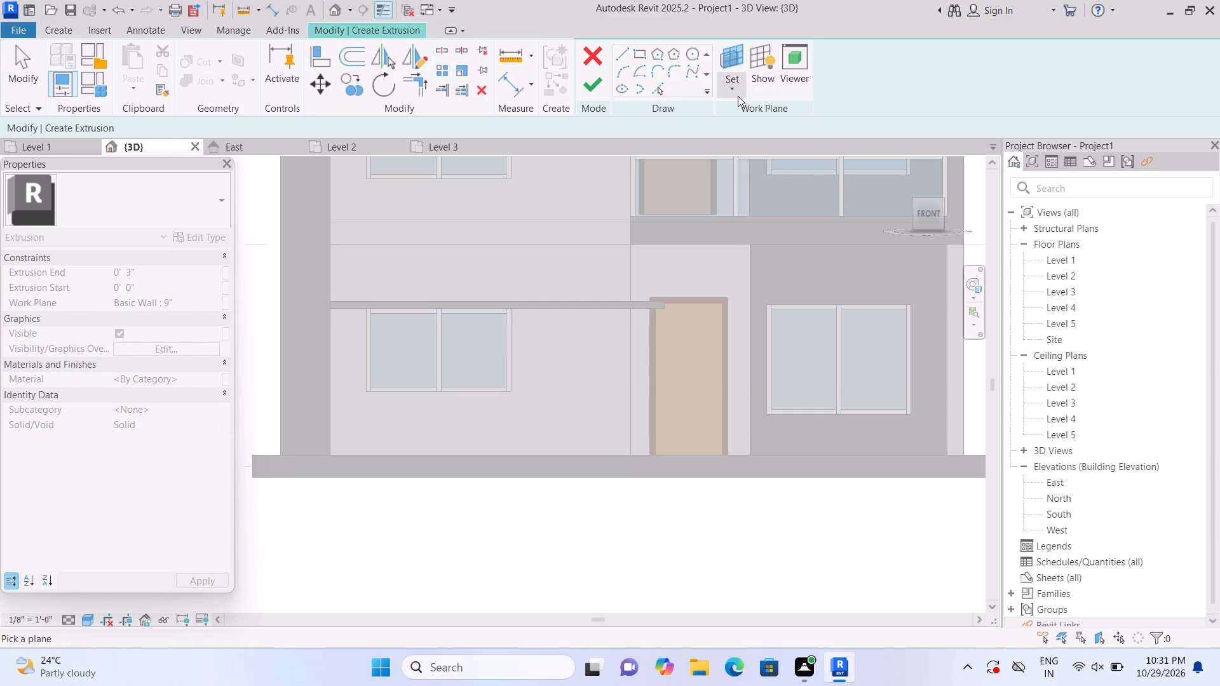
pyautogui.click(763, 151)
pyautogui.scroll(2, 592, 530)
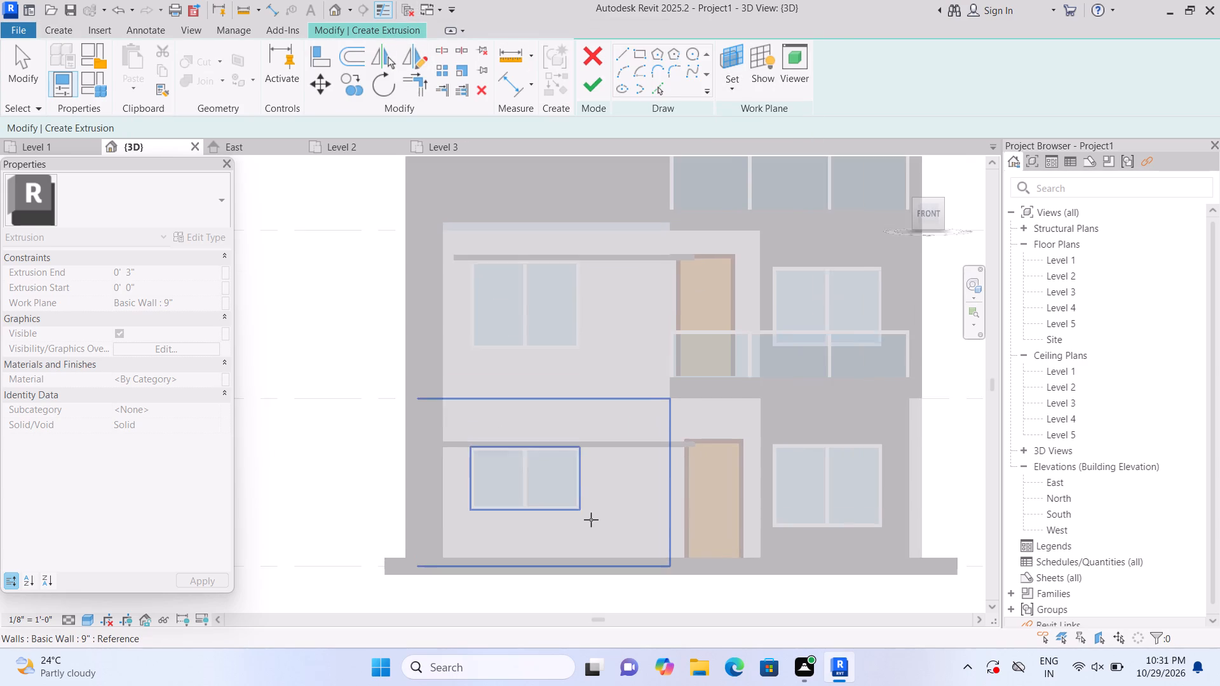
pyautogui.scroll(1, 591, 520)
pyautogui.moveTo(581, 512); pyautogui.dragTo(538, 461, button='middle')
pyautogui.scroll(3, 538, 461)
pyautogui.moveTo(538, 461); pyautogui.dragTo(565, 464, button='middle')
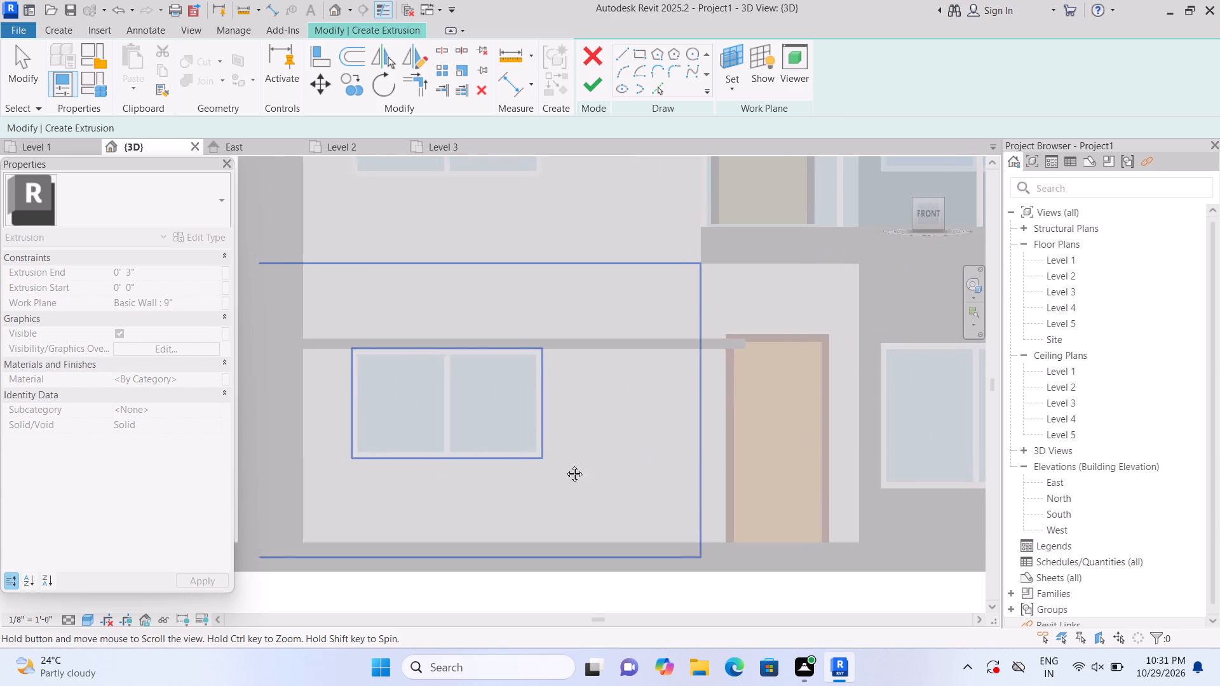
pyautogui.moveTo(565, 464); pyautogui.dragTo(640, 455, button='middle')
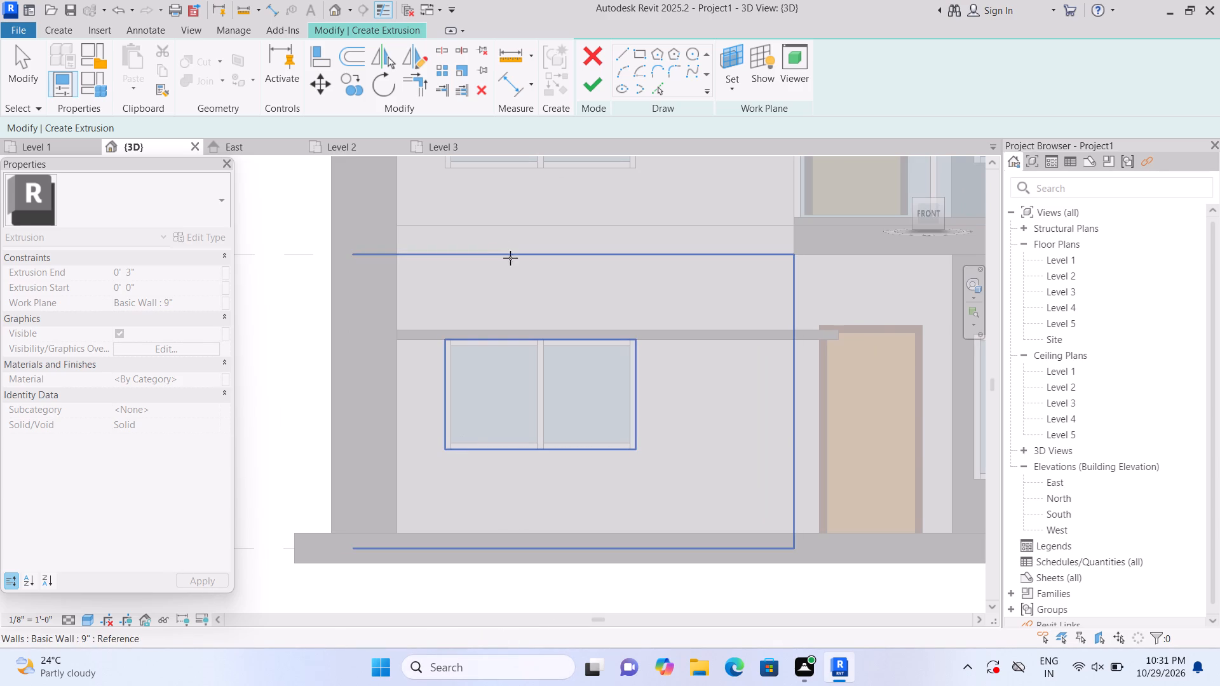
pyautogui.click(510, 301)
# Extrude a 0' 3" deep rectangular panel, about 7' 2" wide and 1' 10" high, directly above the left ground-floor window's sunshade.
pyautogui.click(731, 59)
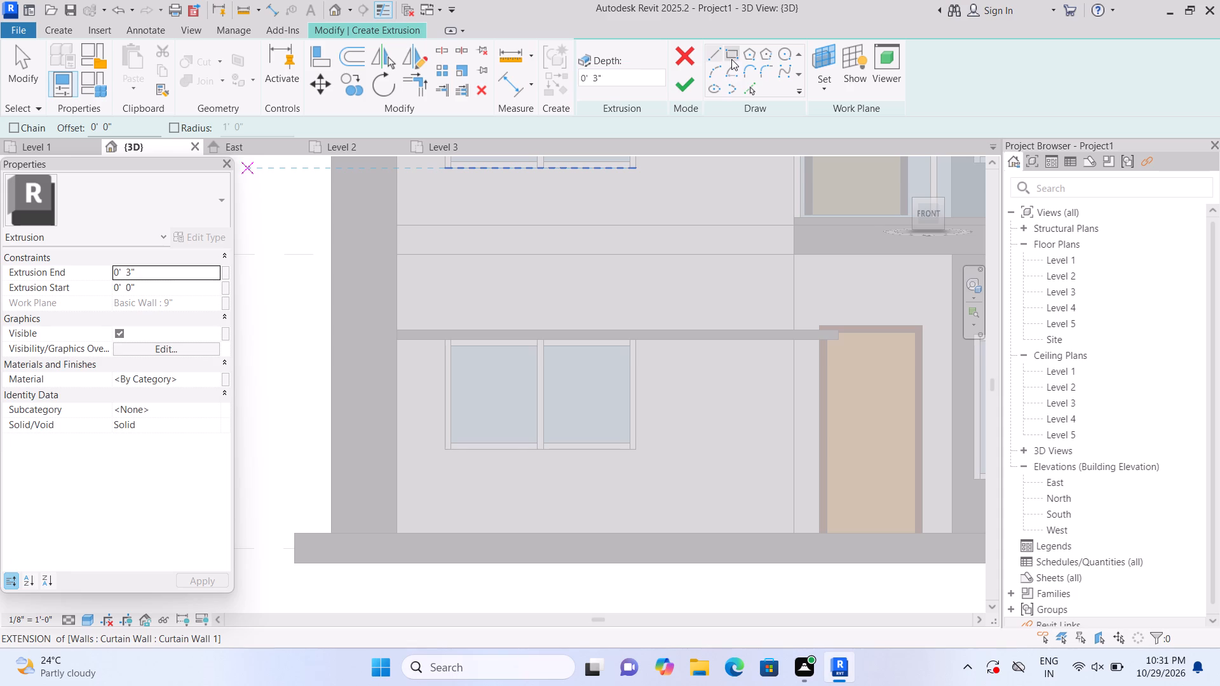
pyautogui.scroll(1, 573, 300)
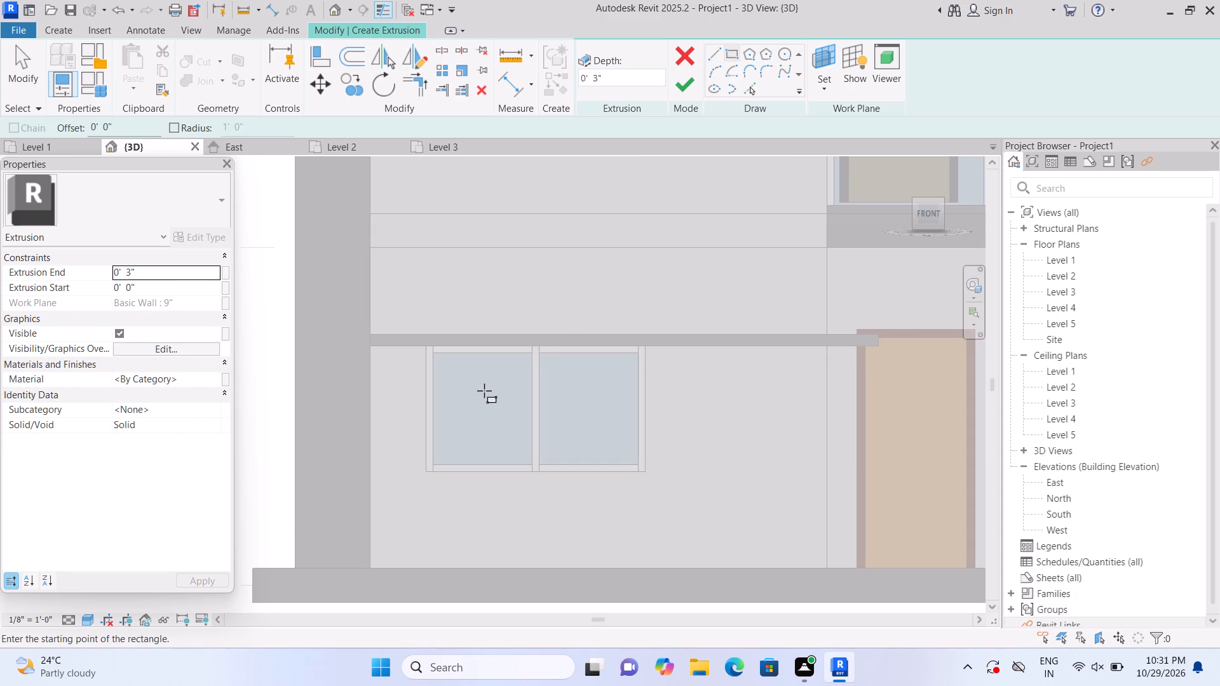
pyautogui.scroll(5, 484, 391)
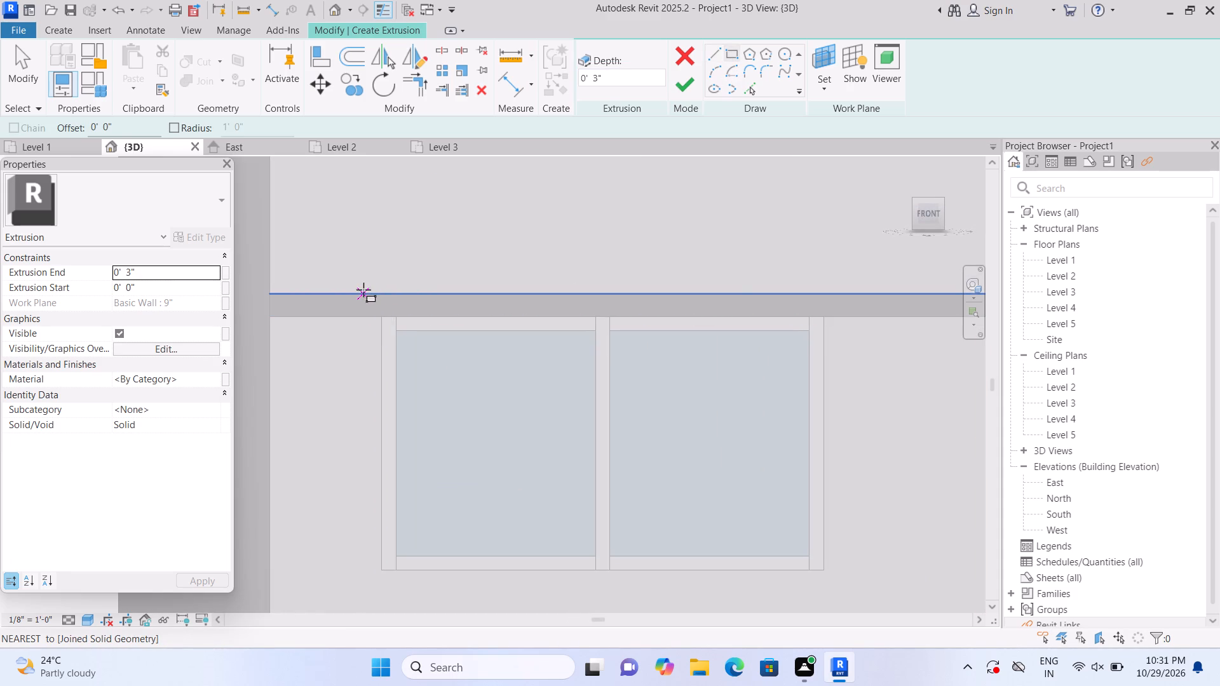
pyautogui.click(361, 289)
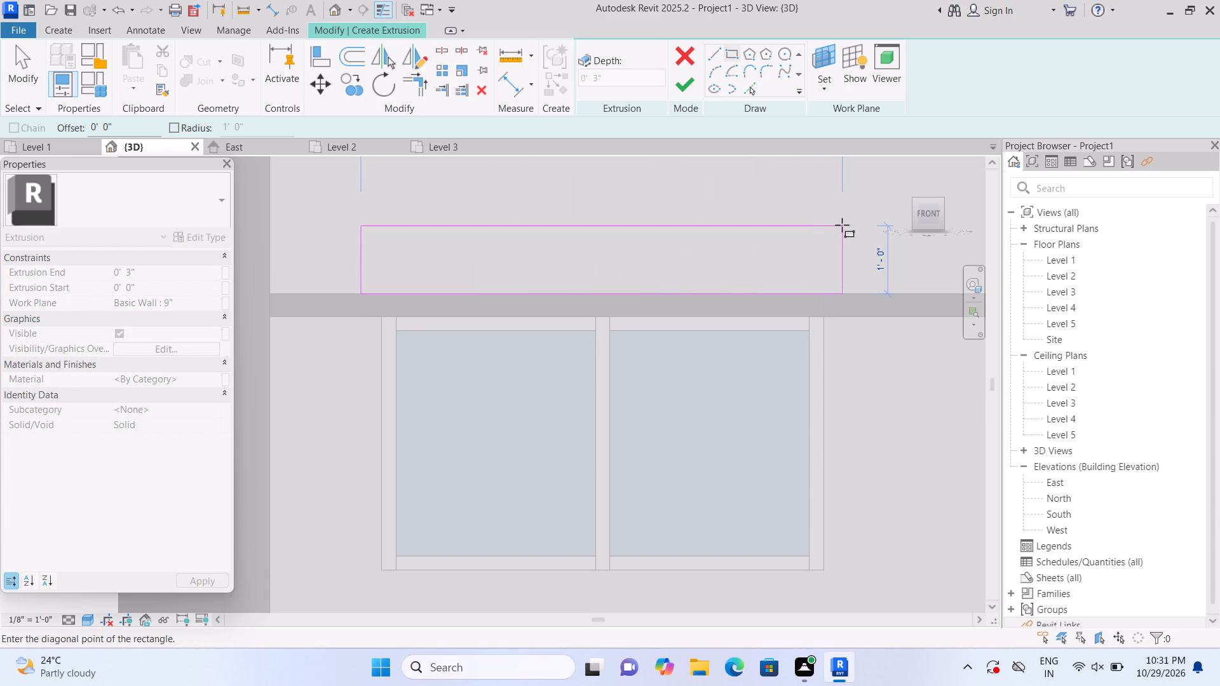
pyautogui.click(847, 171)
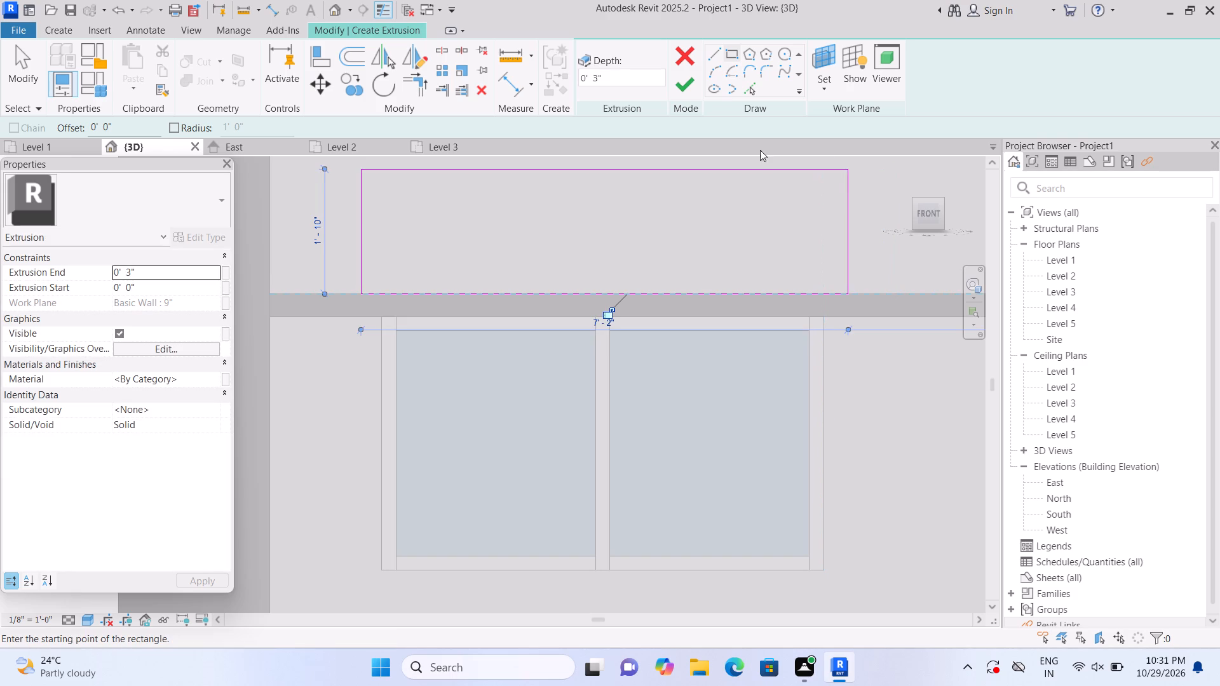
pyautogui.click(686, 82)
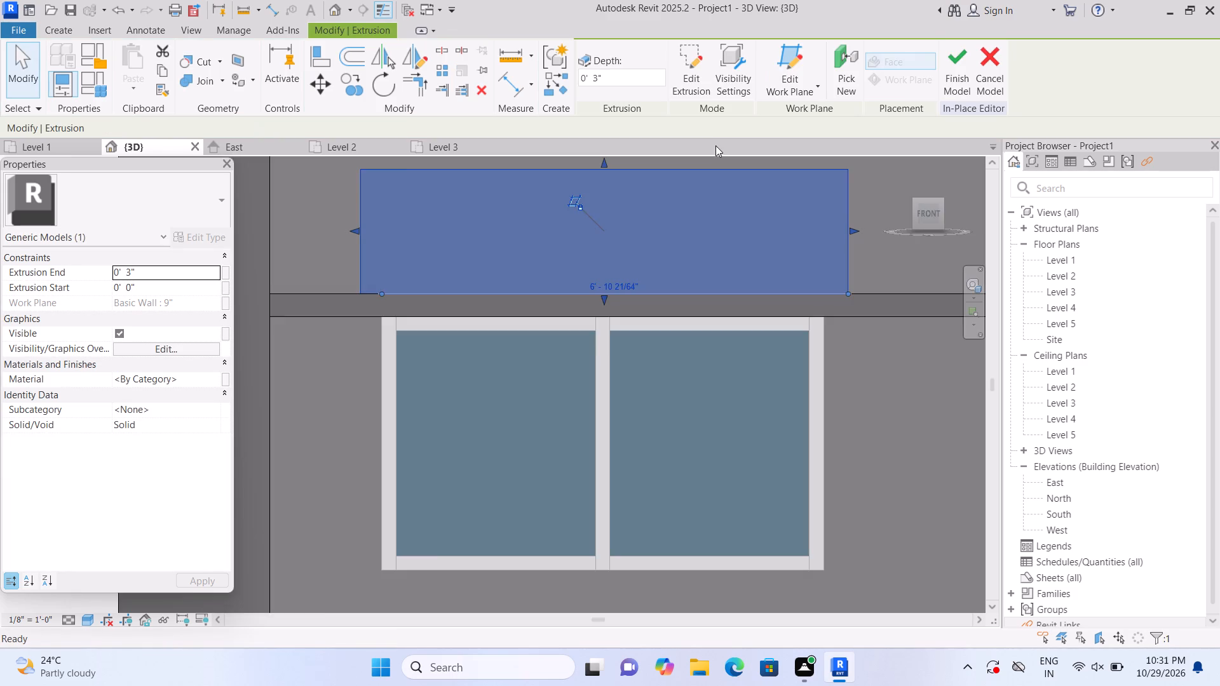
# Stretch the top edge of the panel above the left ground-floor sunshade upward to just above the Level 2 line.
pyautogui.scroll(-10, 715, 152)
pyautogui.moveTo(761, 232); pyautogui.dragTo(715, 376, button='middle')
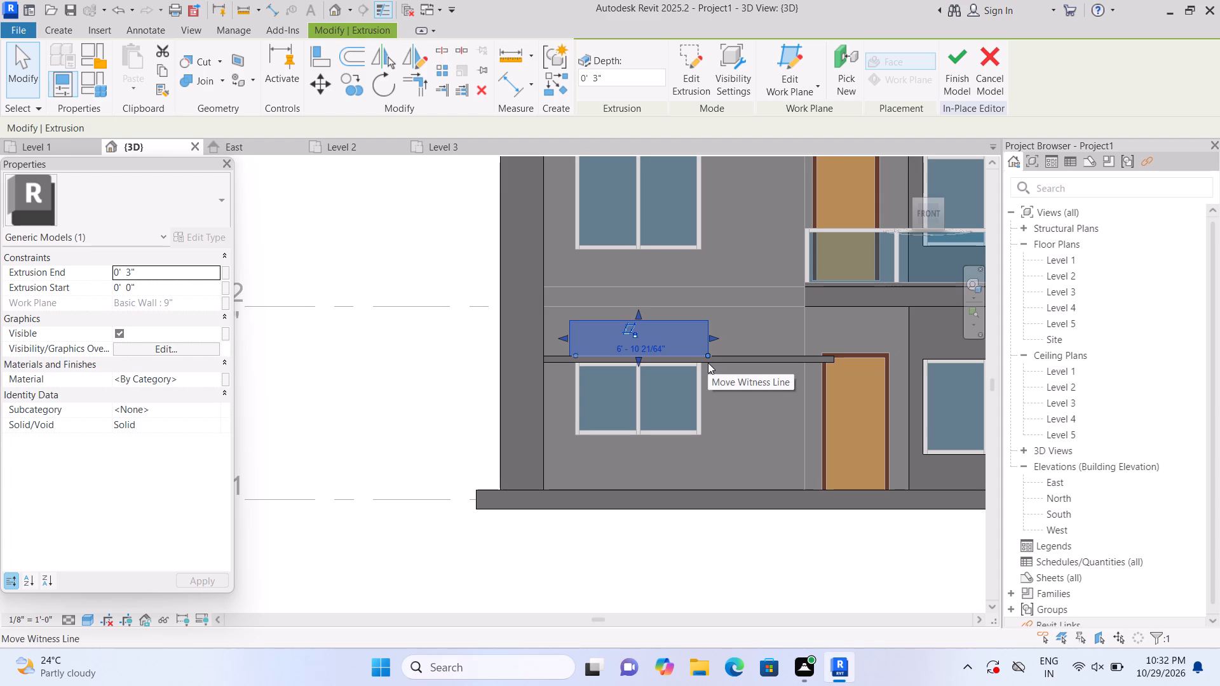
pyautogui.scroll(2, 677, 319)
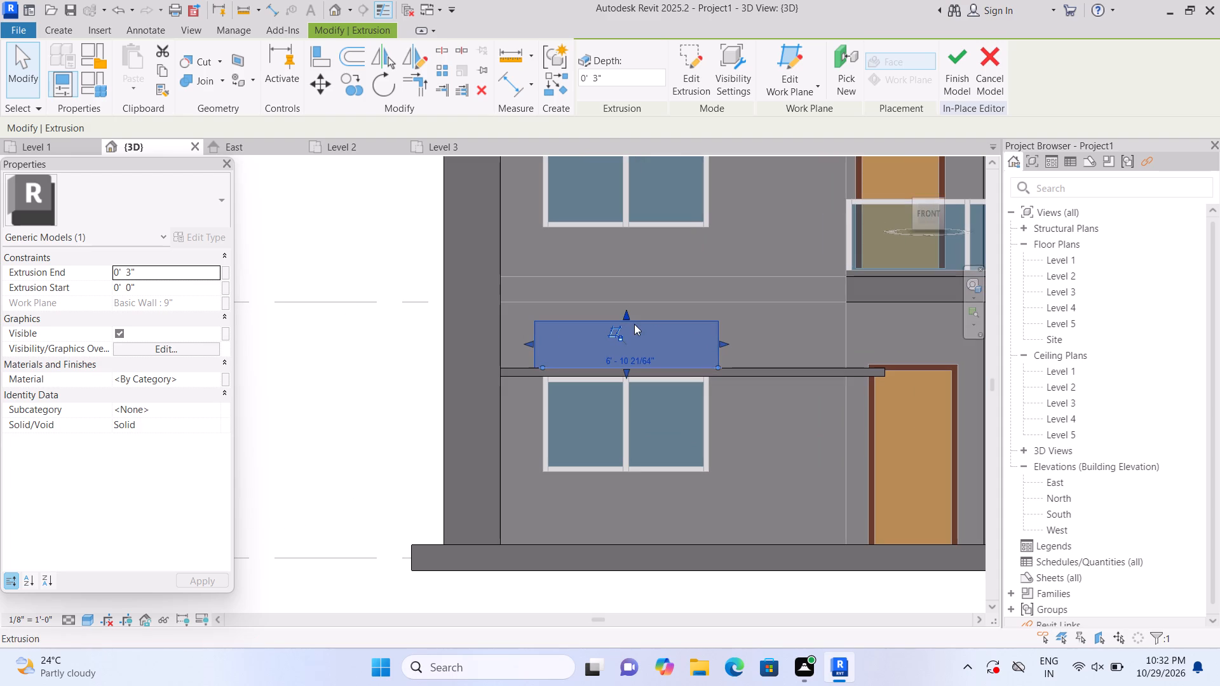
pyautogui.moveTo(626, 313); pyautogui.dragTo(623, 288)
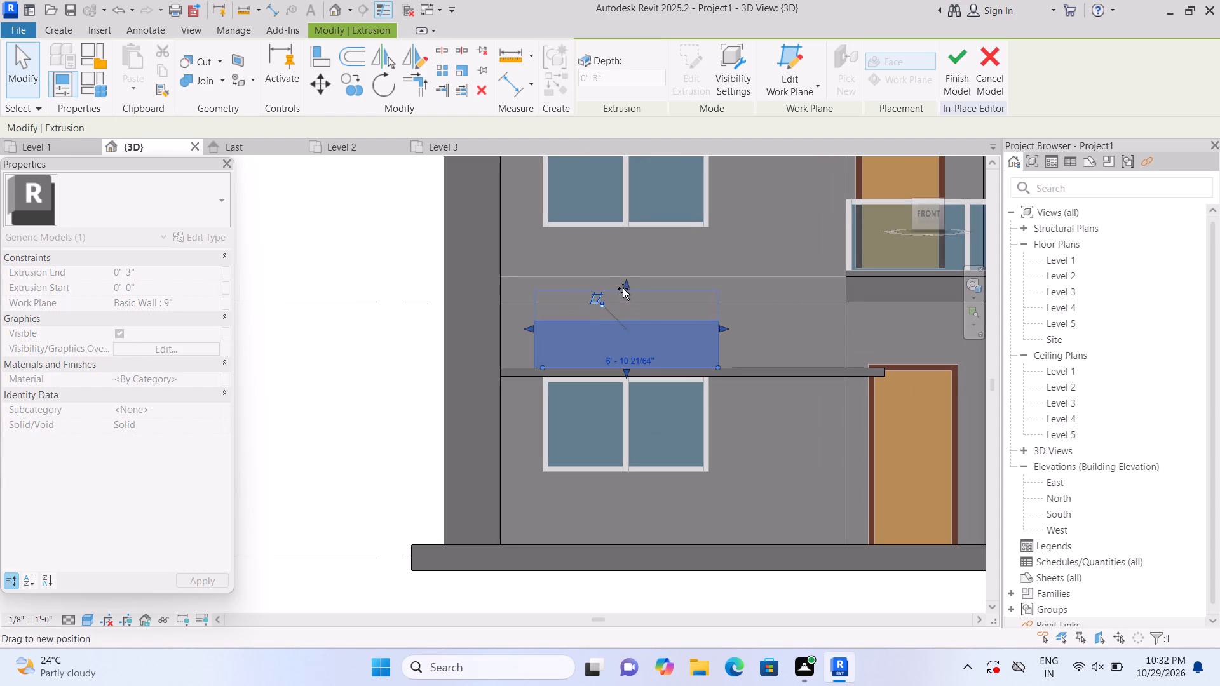
pyautogui.moveTo(623, 288); pyautogui.dragTo(627, 295)
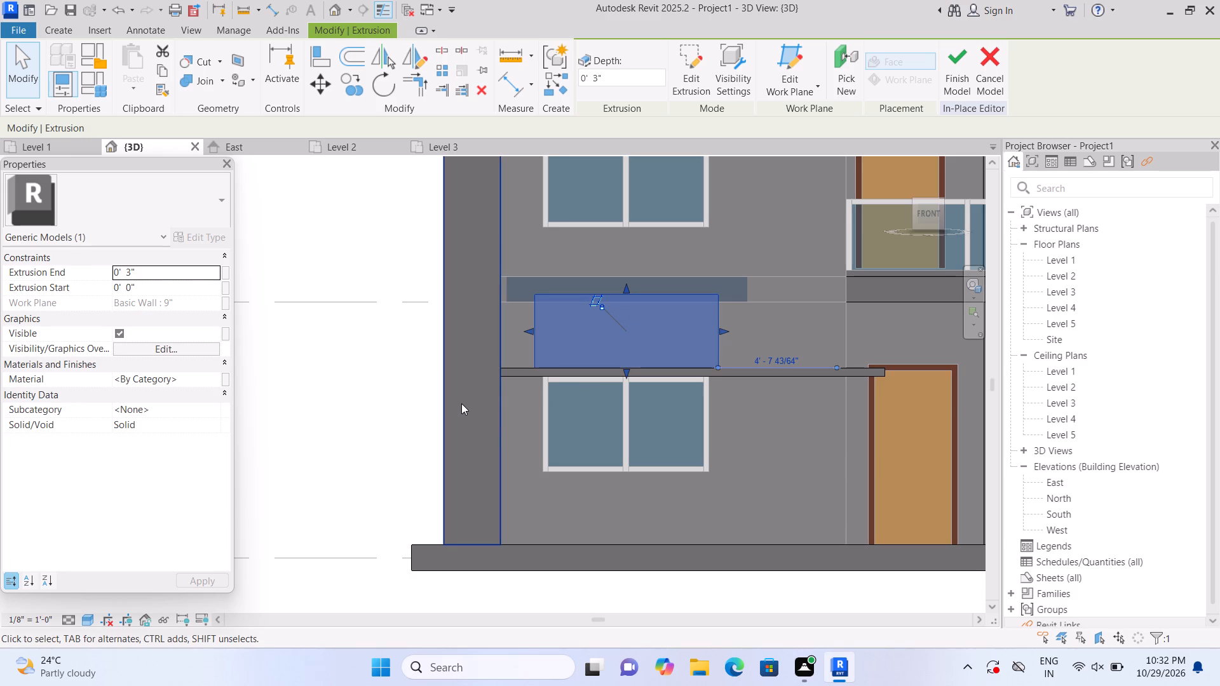
# Set the extrusion end of the panel above the left ground-floor sunshade to 0' 4".
pyautogui.scroll(1, 461, 403)
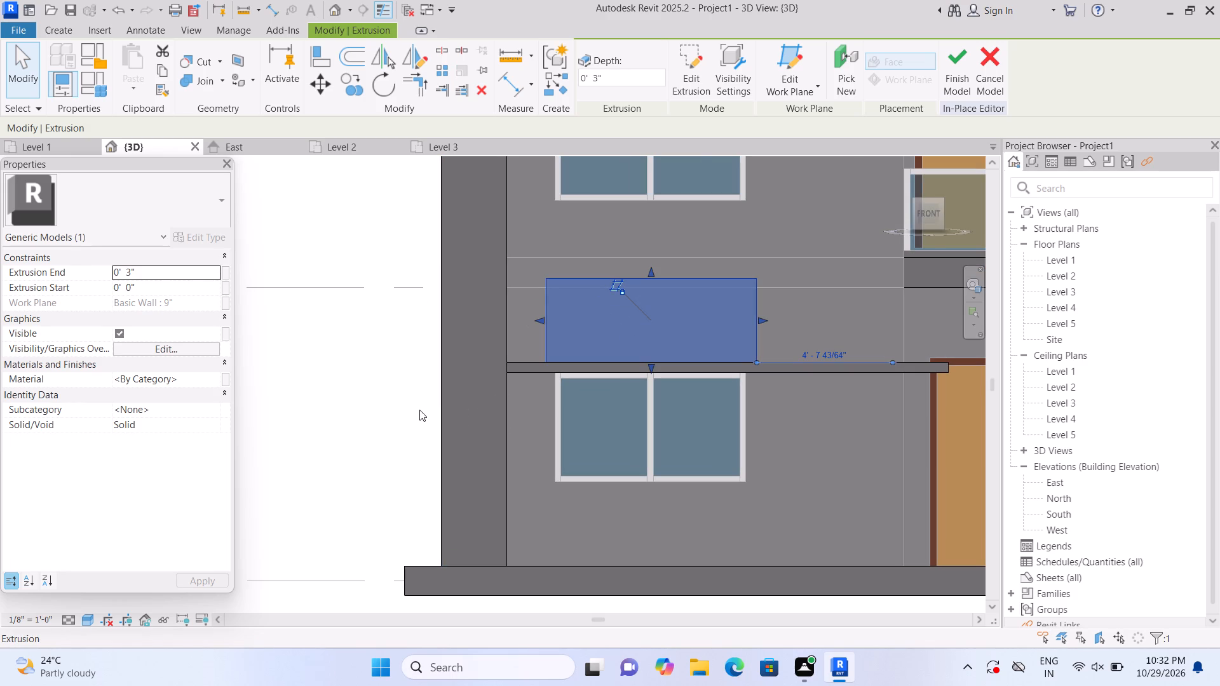
pyautogui.scroll(-2, 419, 412)
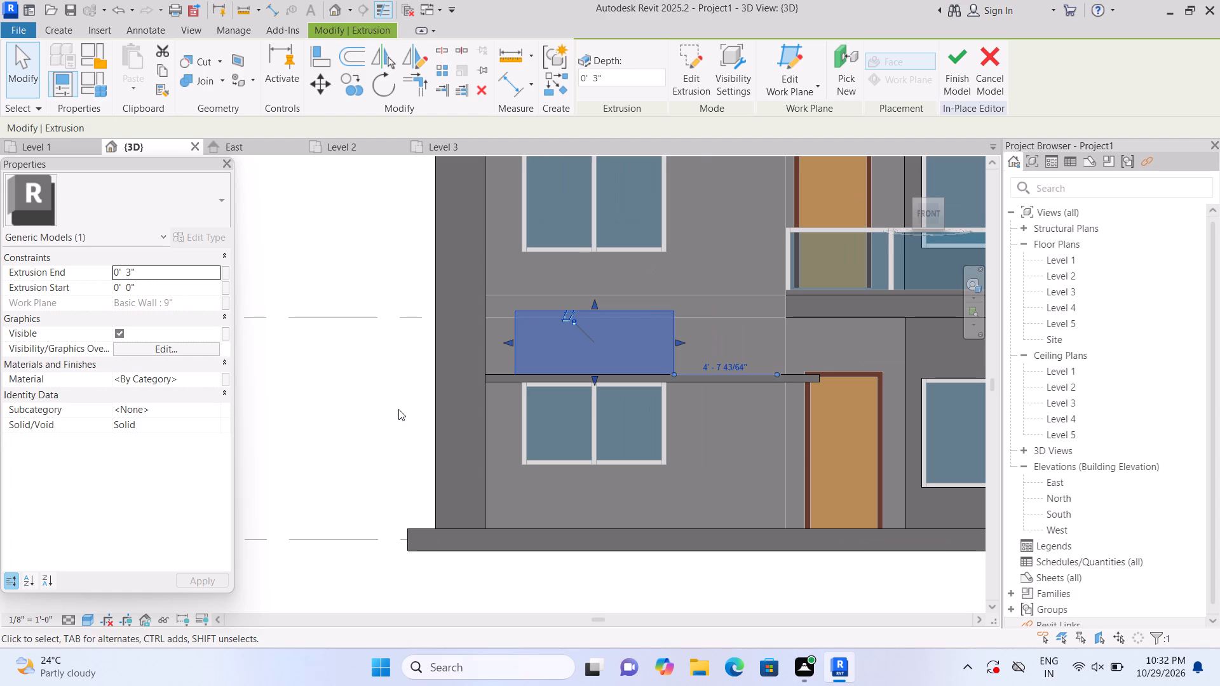
pyautogui.click(149, 272)
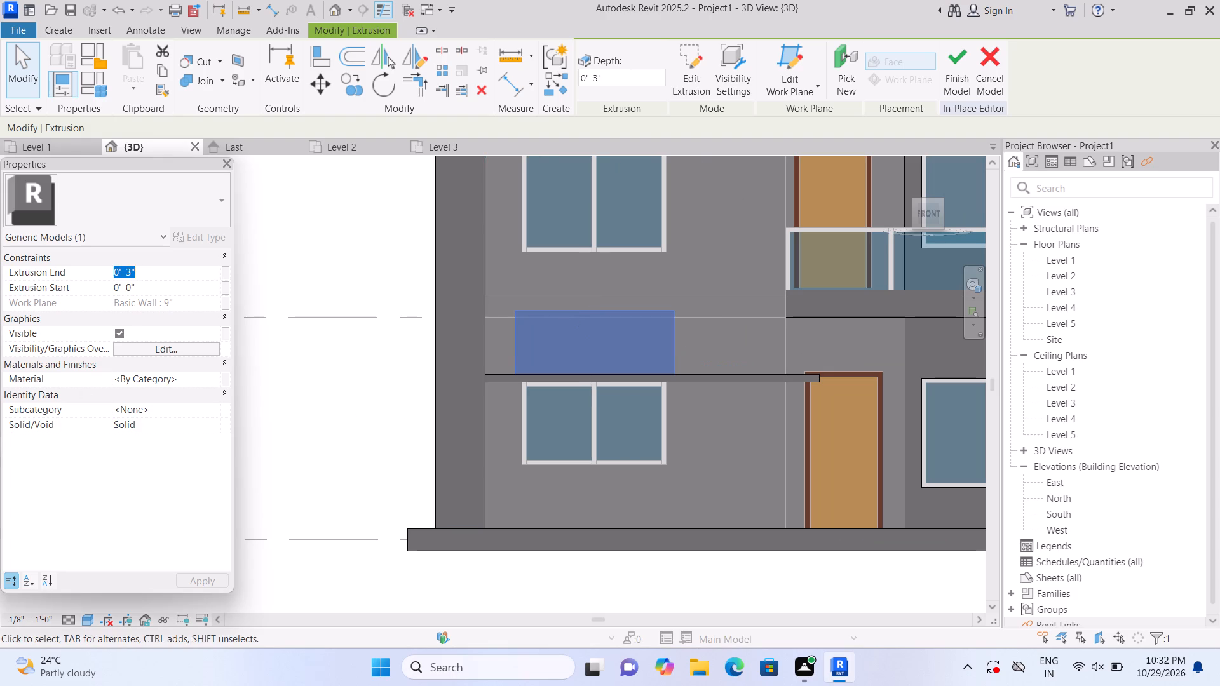
pyautogui.press('BackSpace')
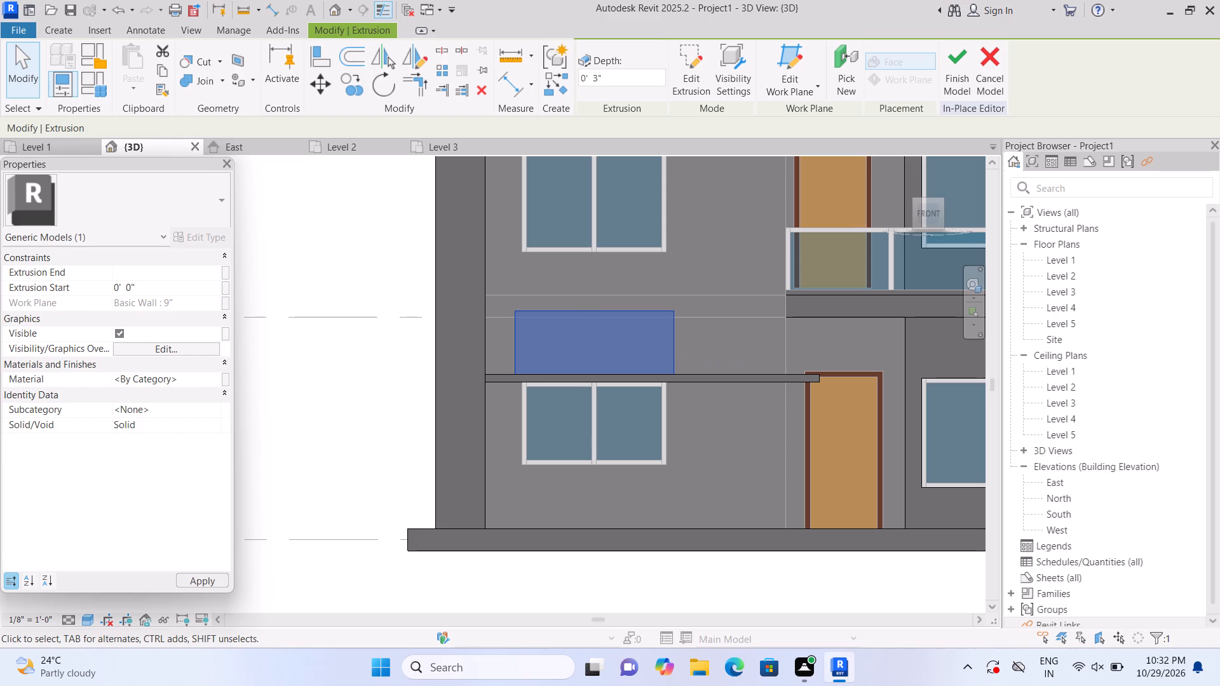
pyautogui.write('4"')
pyautogui.press('Return')
pyautogui.click(353, 438)
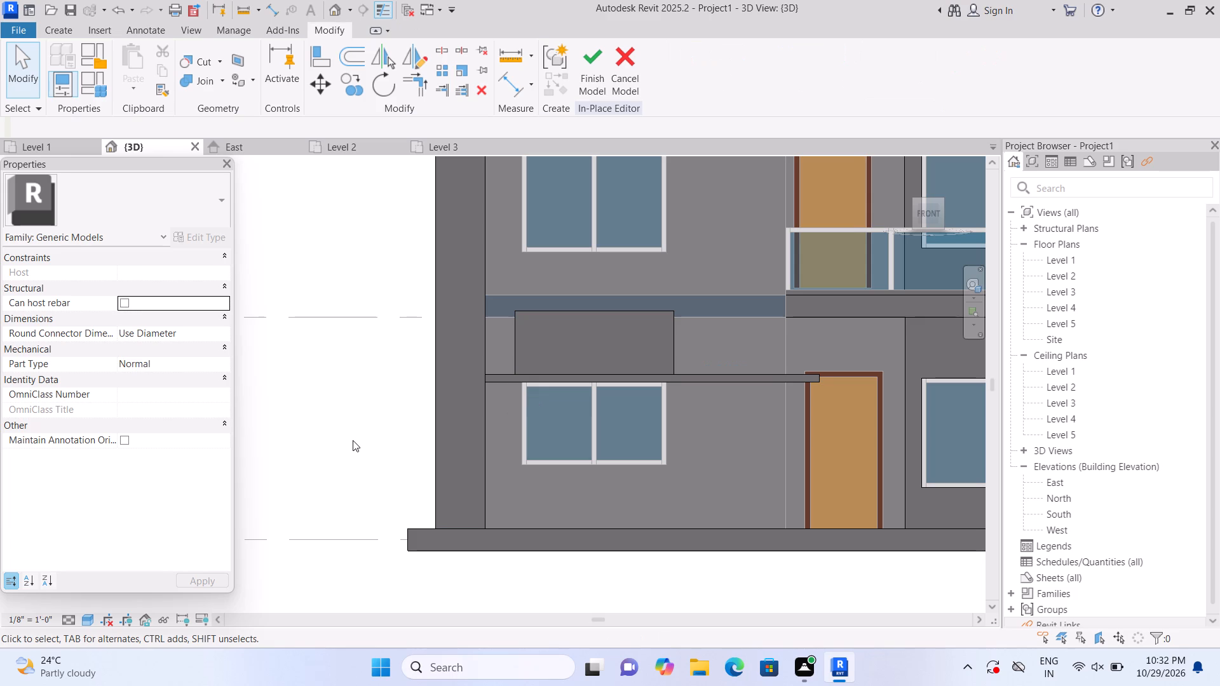
# Start an extrusion on the front wall face and sketch a narrow strip about 6' 7" high along the ground-floor window's left side, sunshade to plinth.
pyautogui.moveTo(351, 461); pyautogui.dragTo(316, 325, button='middle')
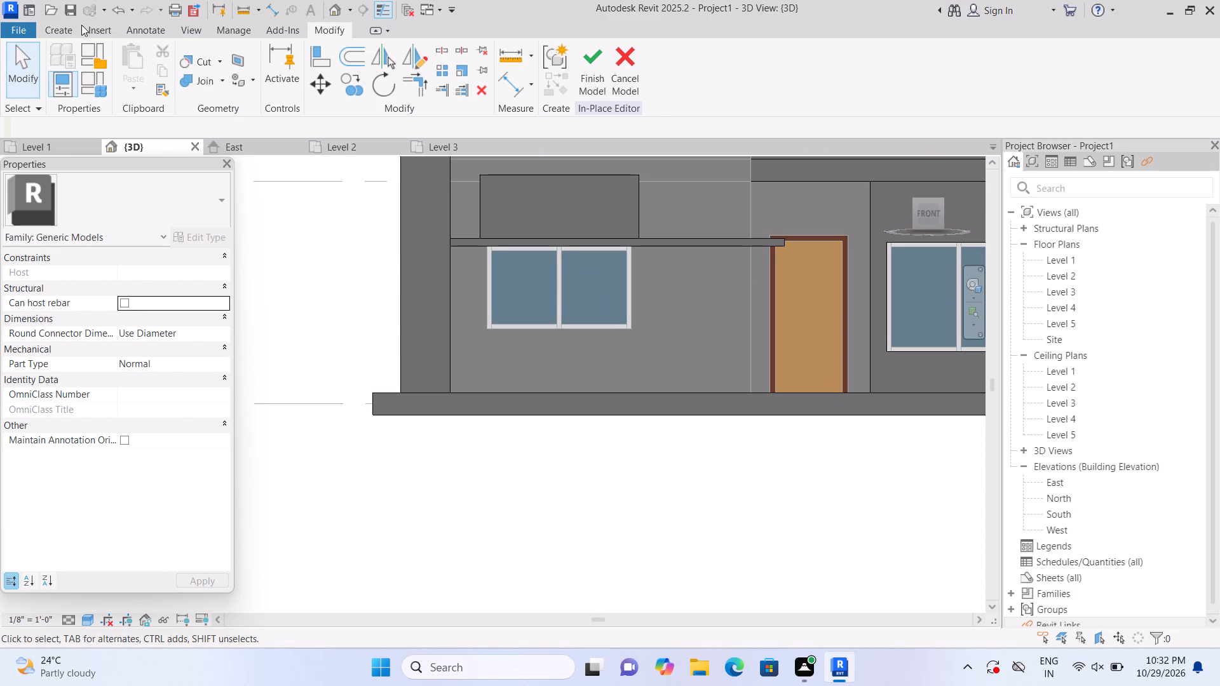
pyautogui.click(61, 25)
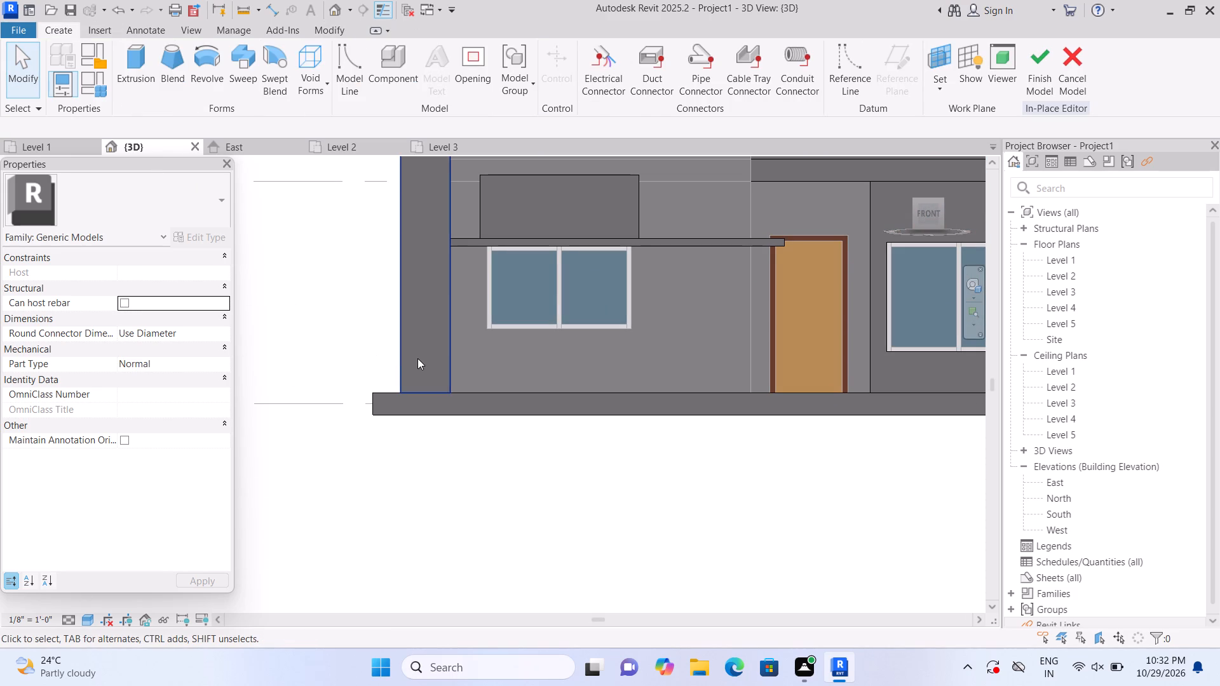
pyautogui.moveTo(358, 327); pyautogui.dragTo(362, 372, button='middle')
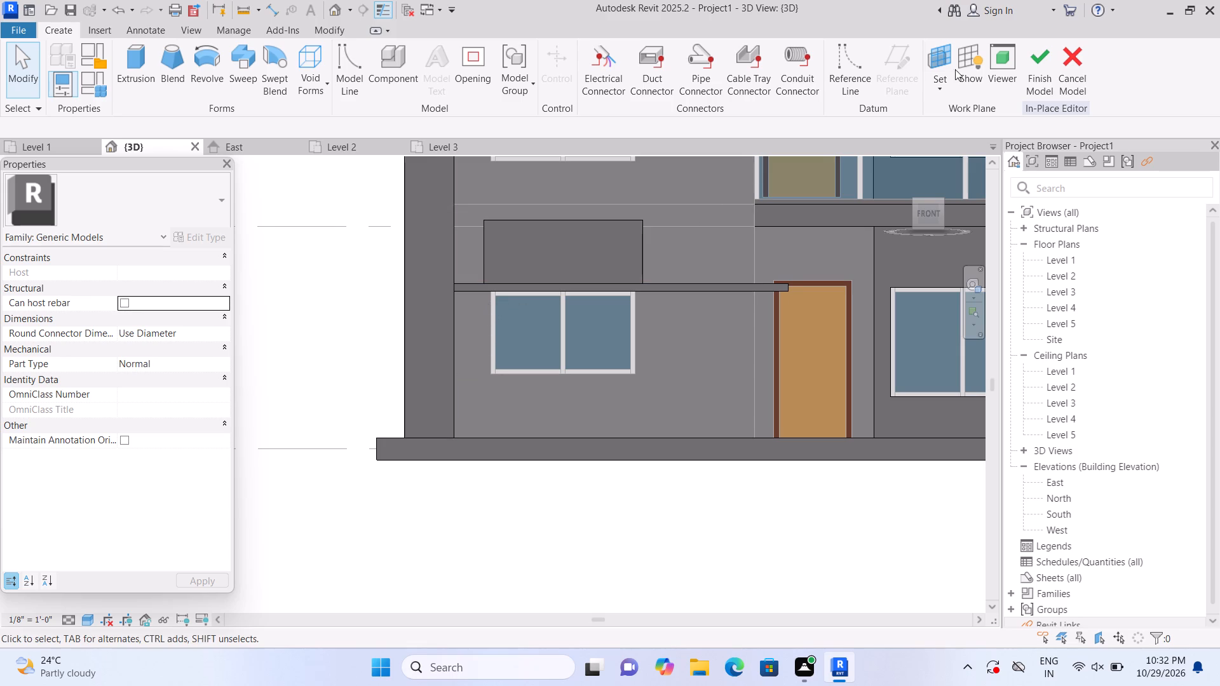
pyautogui.click(126, 81)
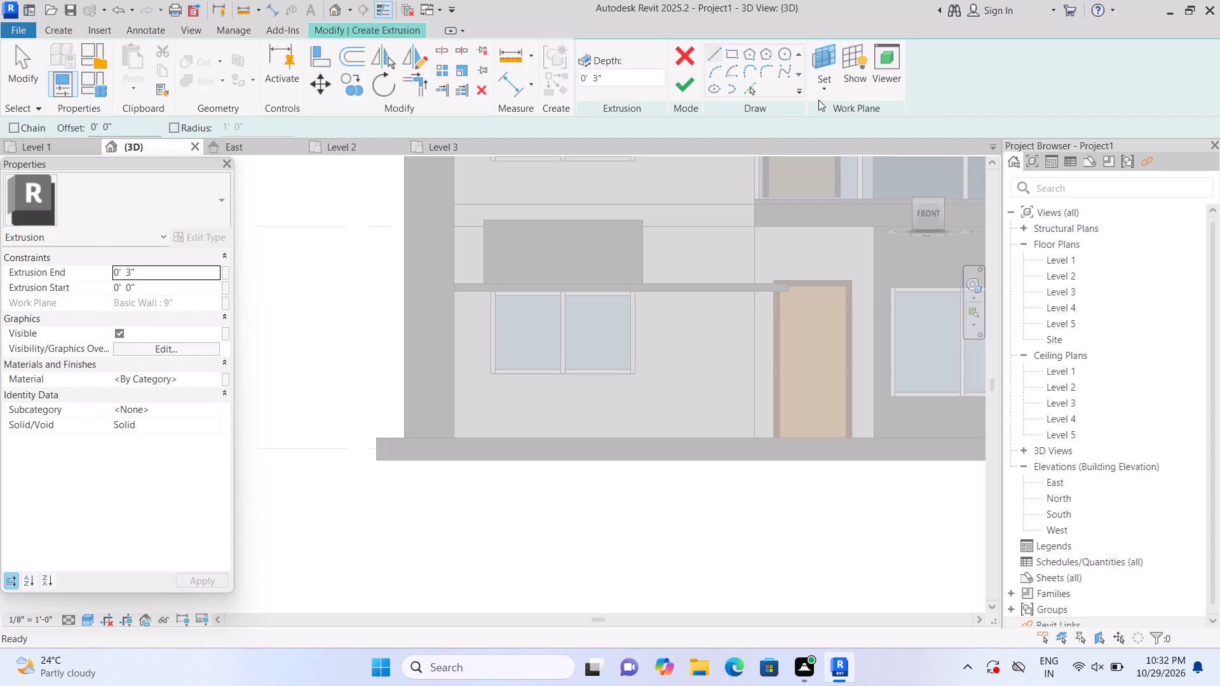
pyautogui.click(822, 91)
pyautogui.click(832, 137)
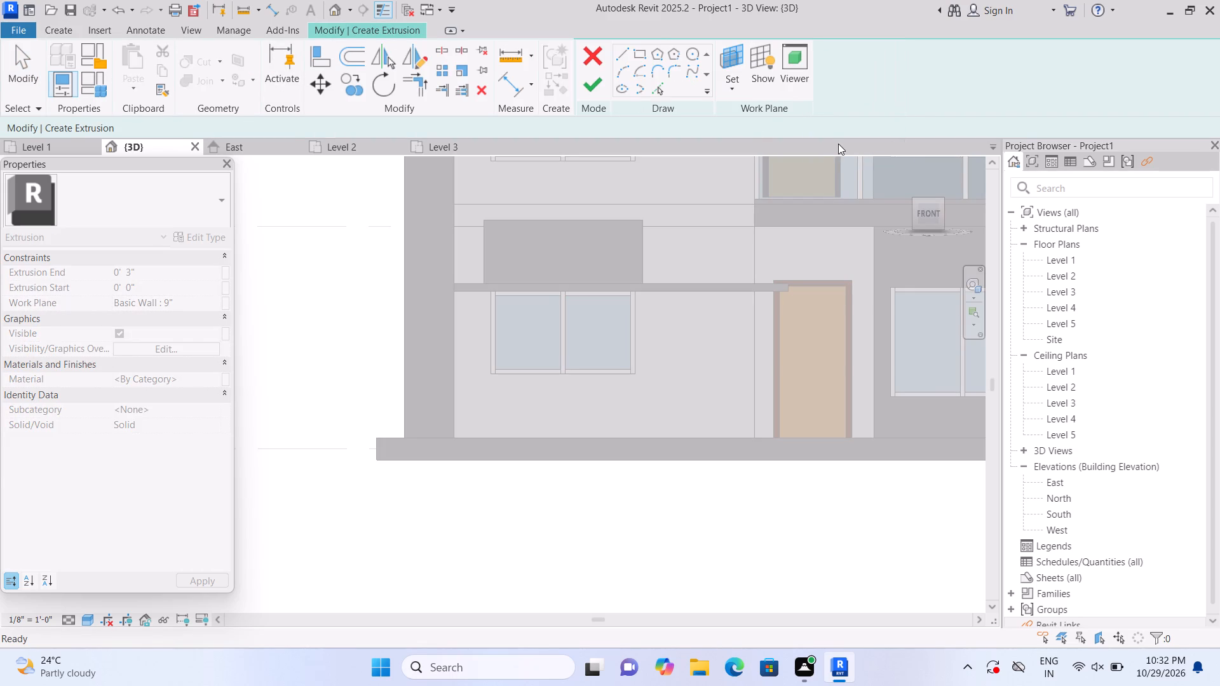
pyautogui.click(465, 306)
pyautogui.click(733, 57)
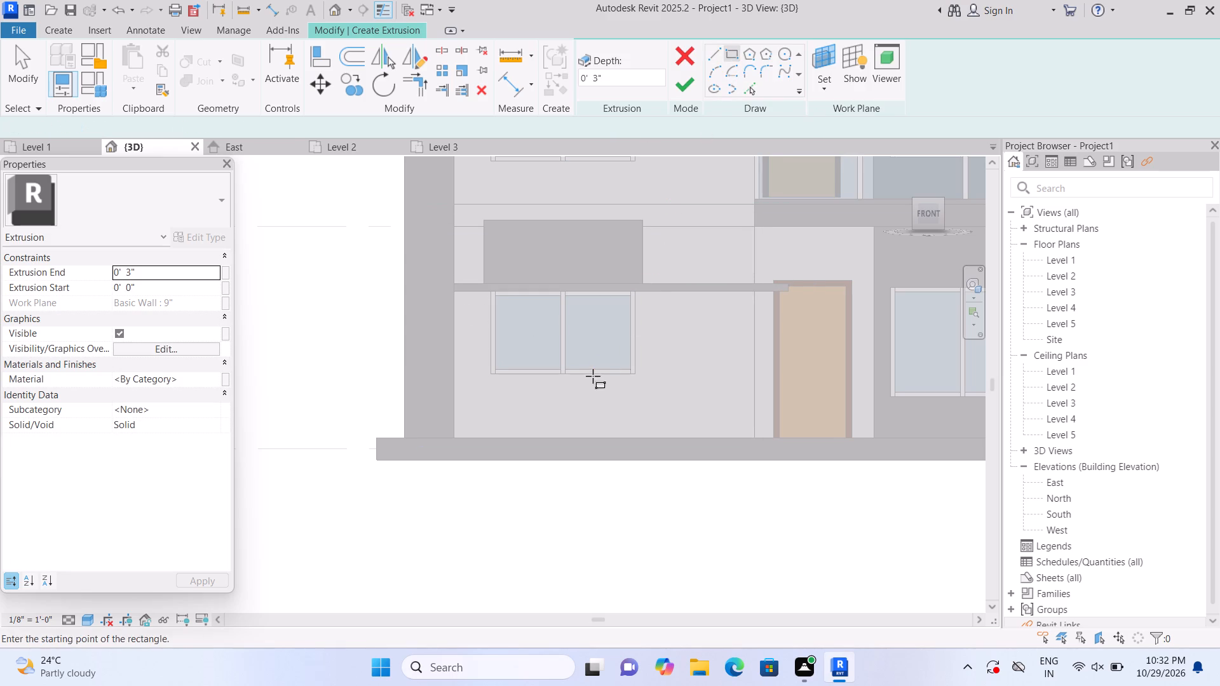
pyautogui.scroll(4, 577, 401)
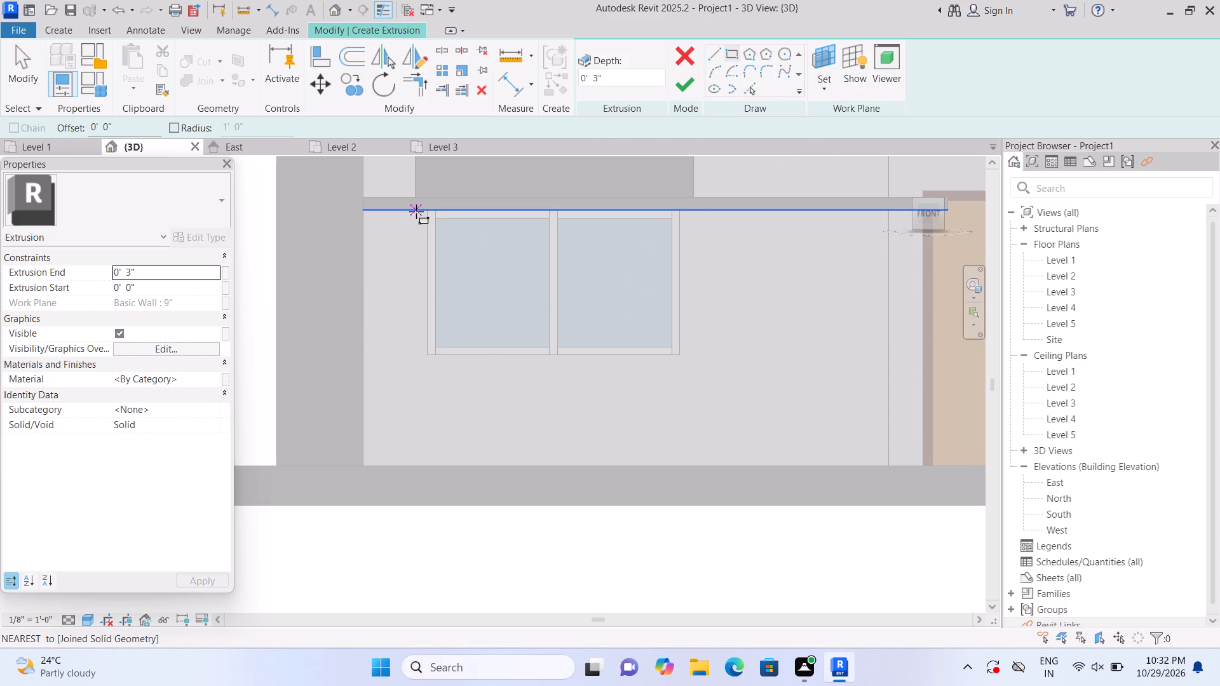
pyautogui.click(416, 212)
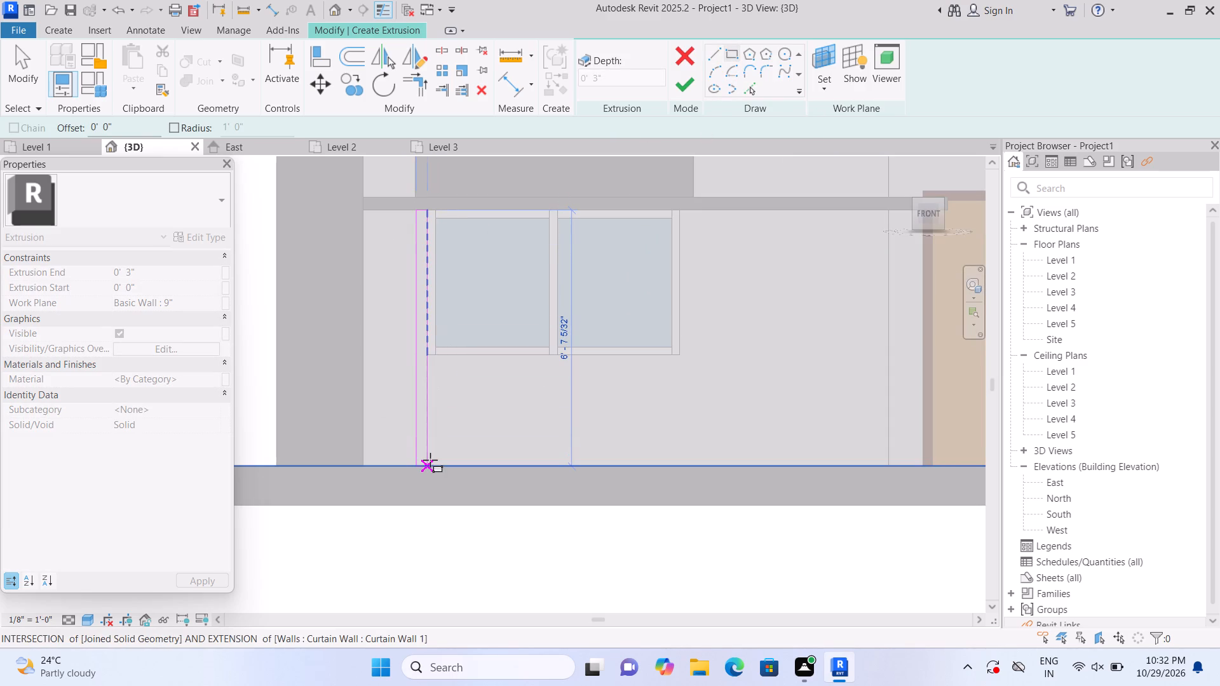
pyautogui.scroll(1, 433, 460)
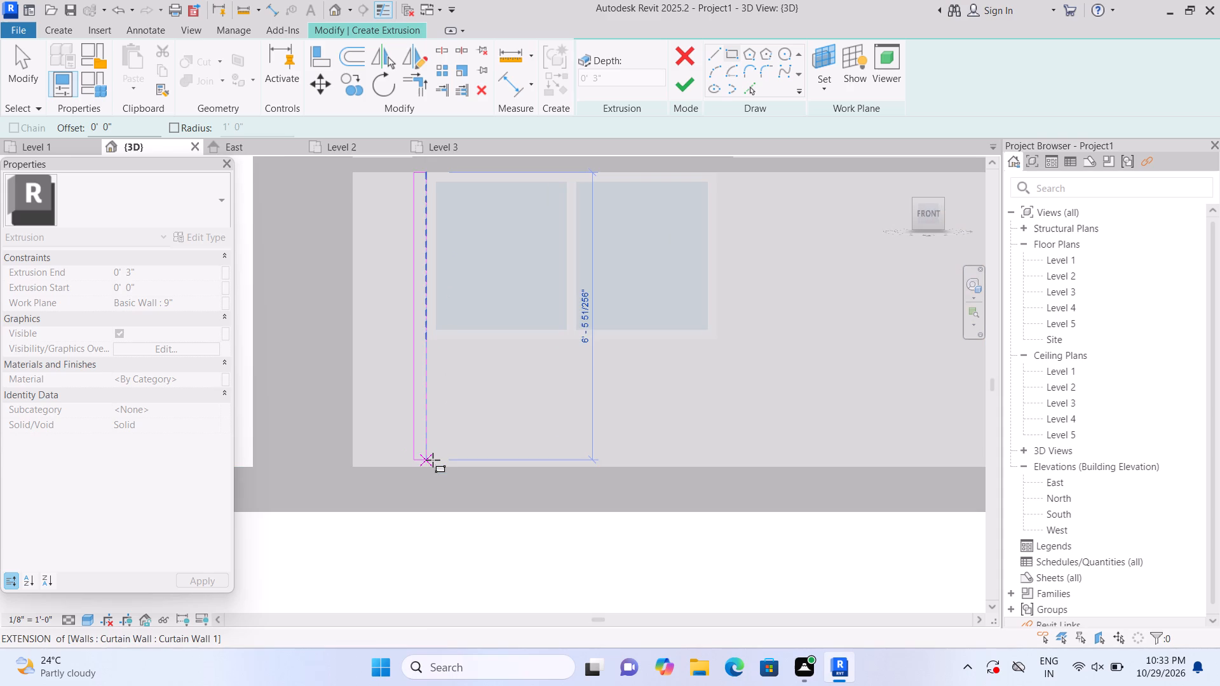
pyautogui.click(431, 463)
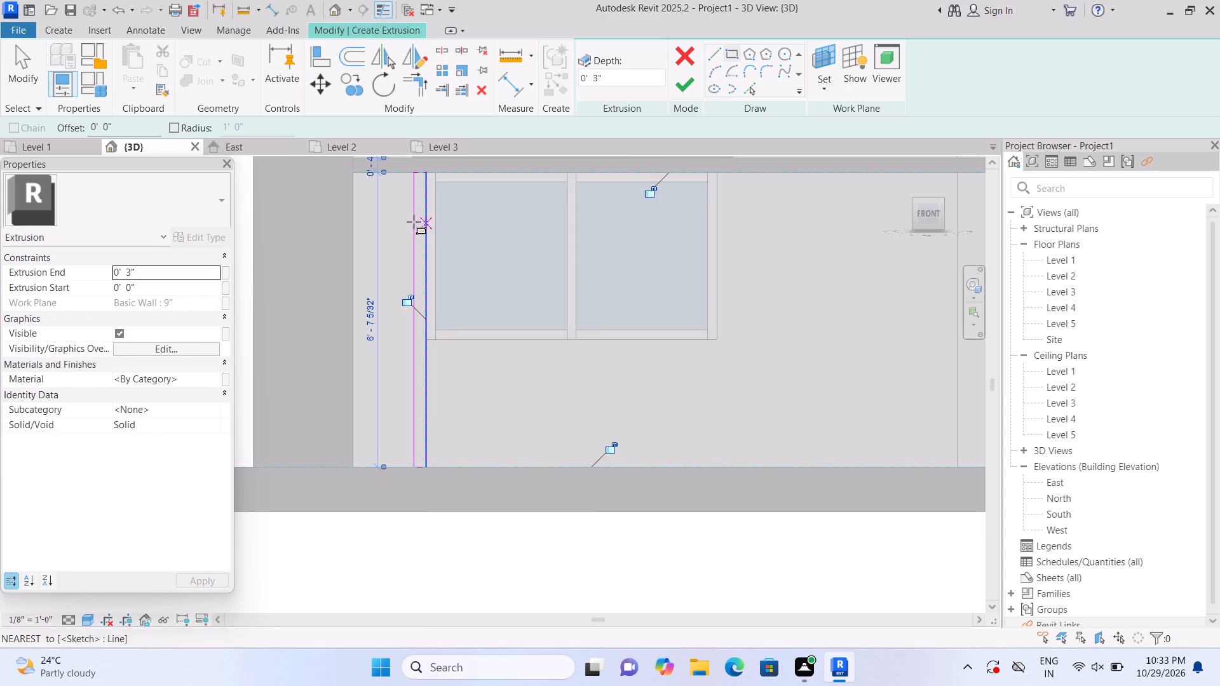
# Set the left strip's extrusion end to 0' 4" and finish the extrusion.
pyautogui.click(206, 267)
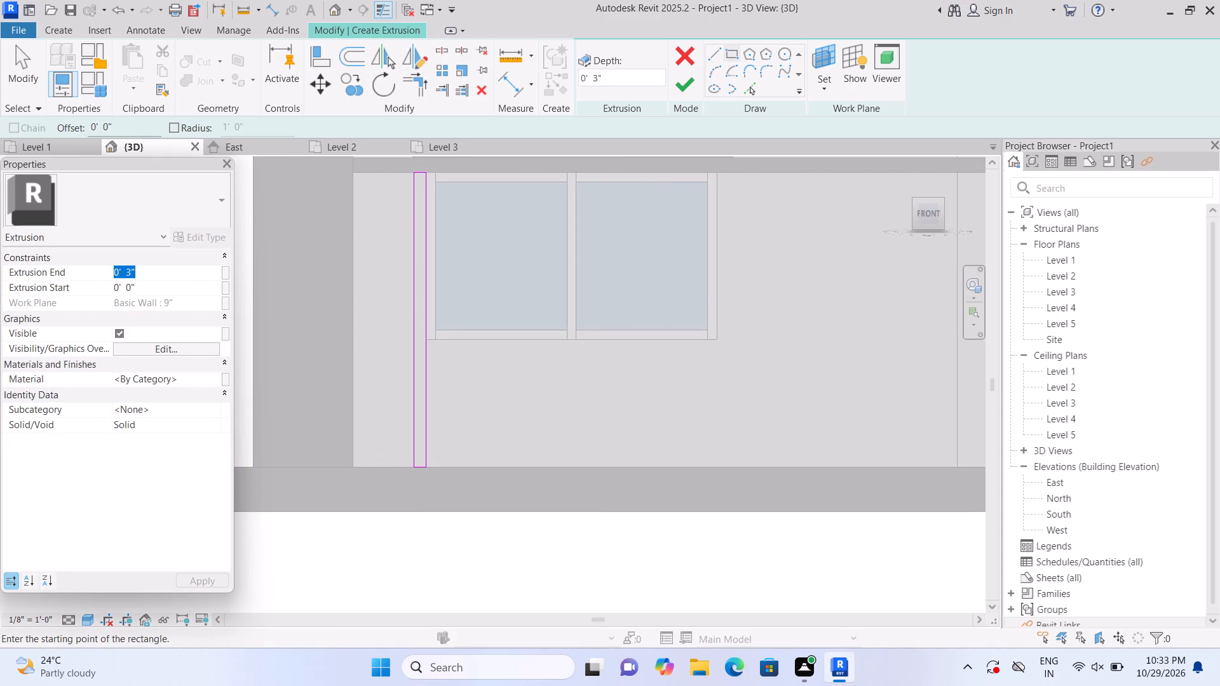
pyautogui.press('BackSpace')
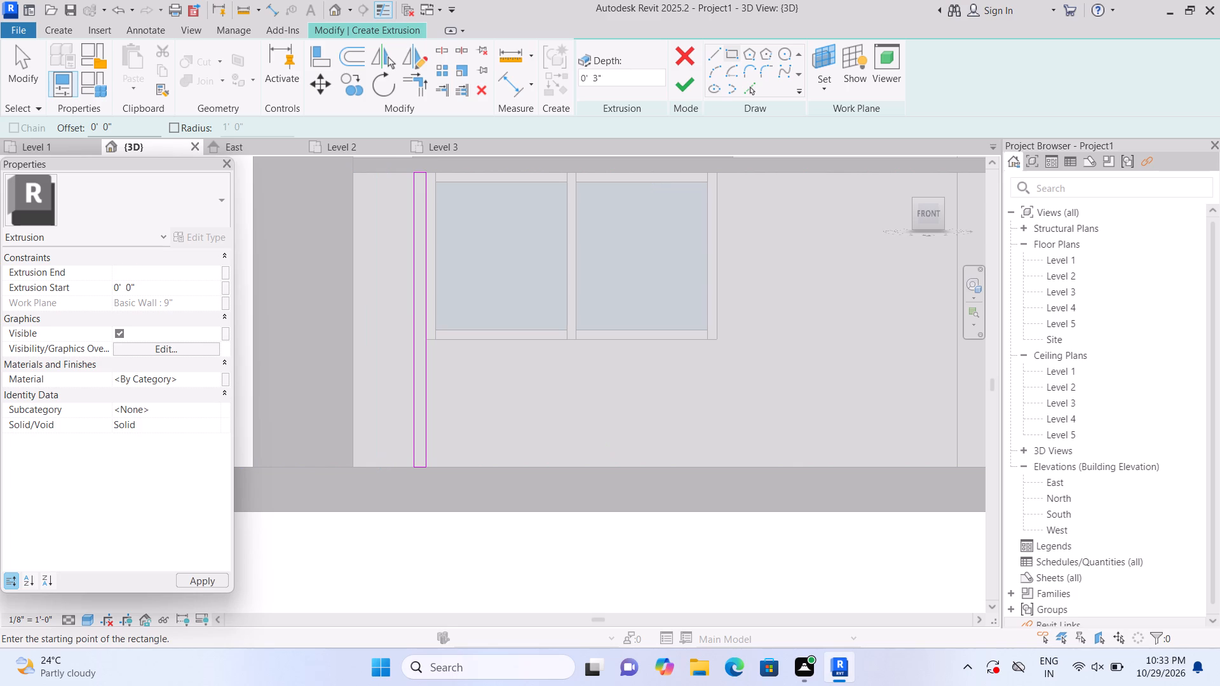
pyautogui.write('4"')
pyautogui.press('Return')
pyautogui.click(696, 83)
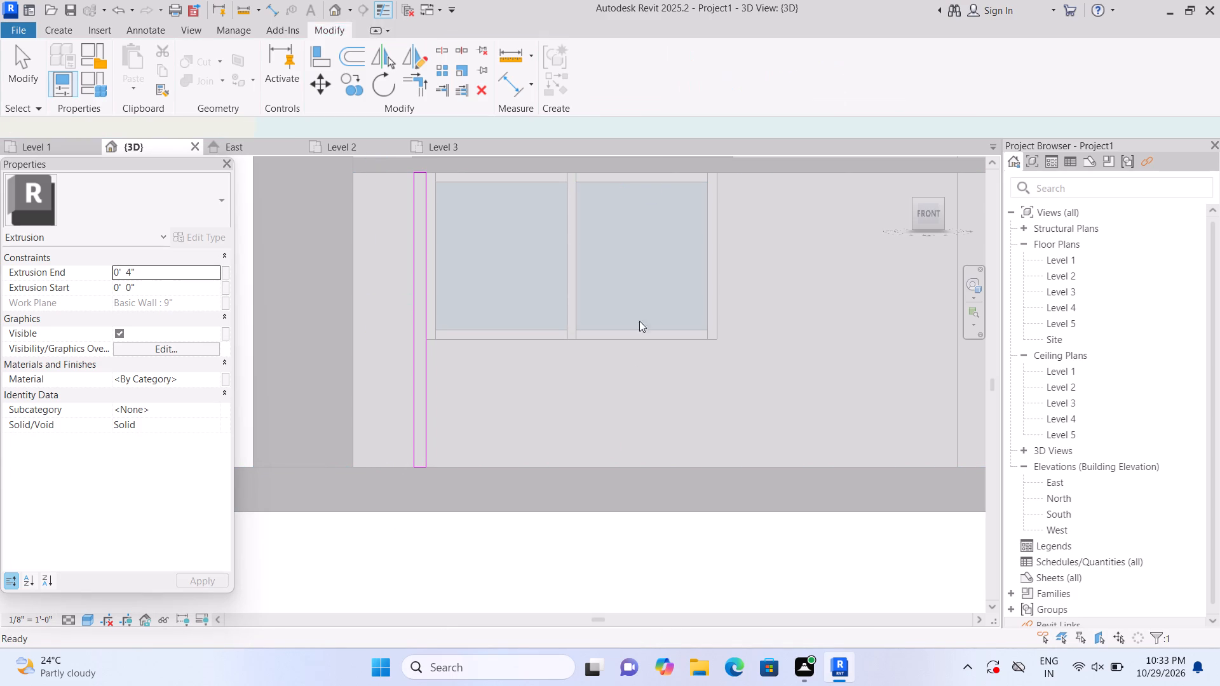
# Extrude a 0' 4" deep strip, about 0' 5" wide and 6' 7" high, on the wall face along the window's right side.
pyautogui.scroll(-2, 625, 408)
pyautogui.moveTo(615, 408); pyautogui.dragTo(484, 412, button='middle')
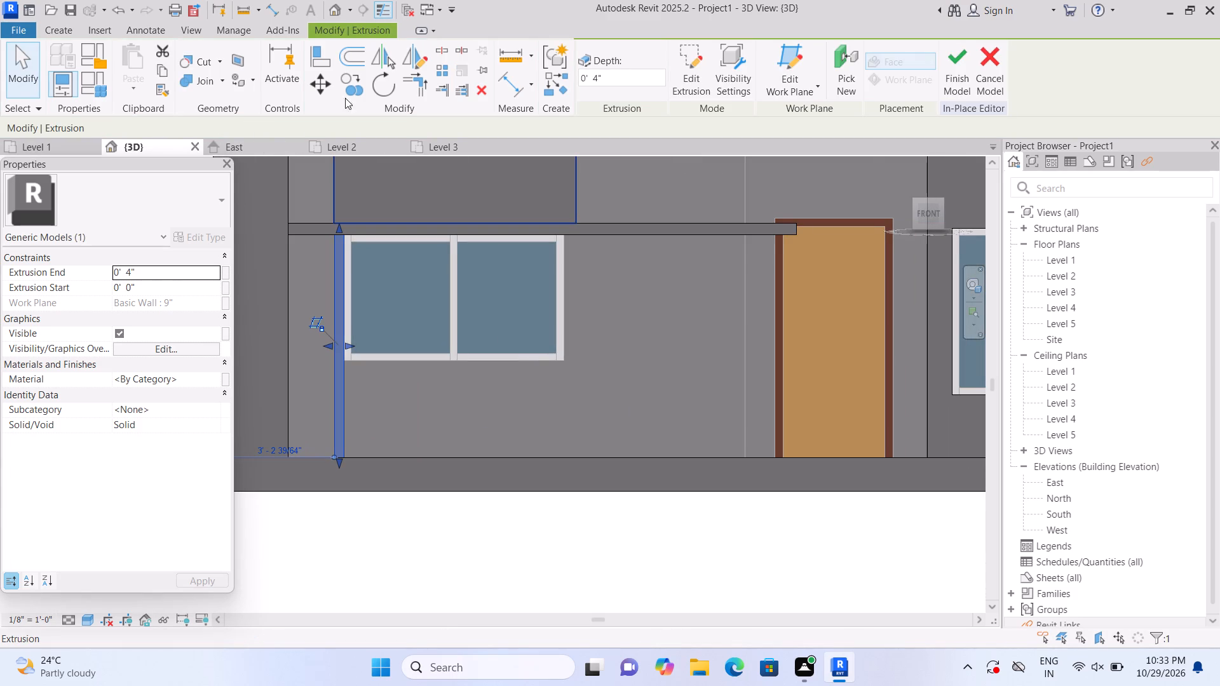
pyautogui.click(61, 33)
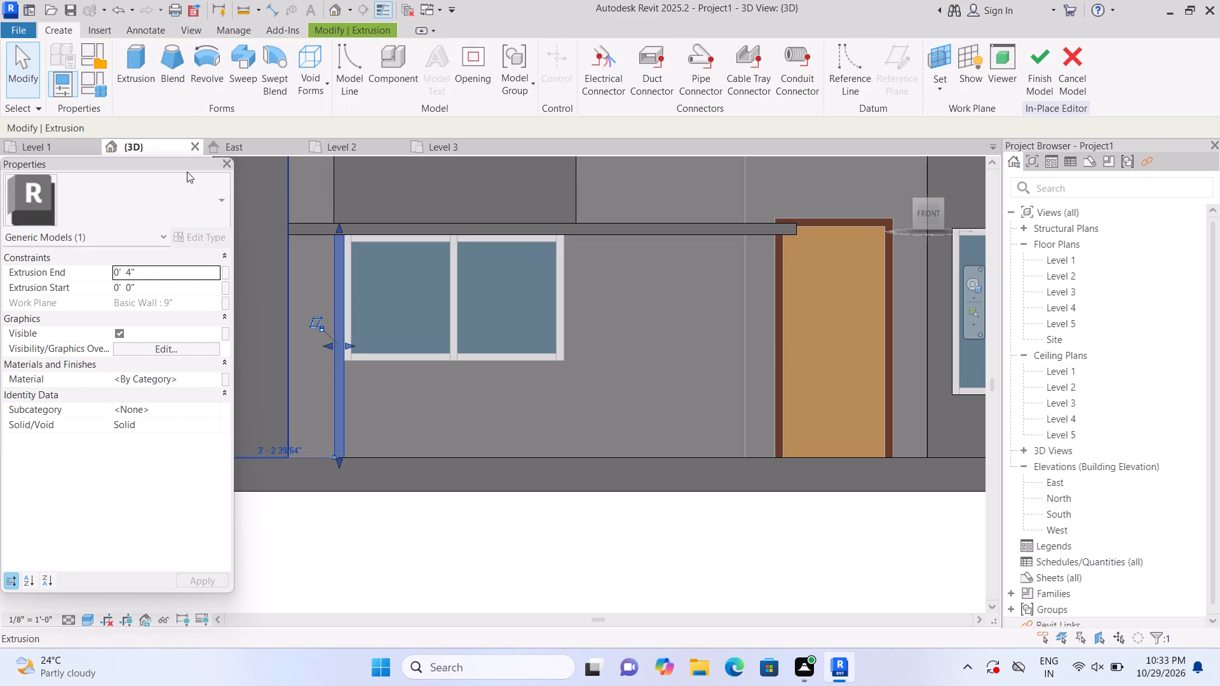
pyautogui.click(152, 80)
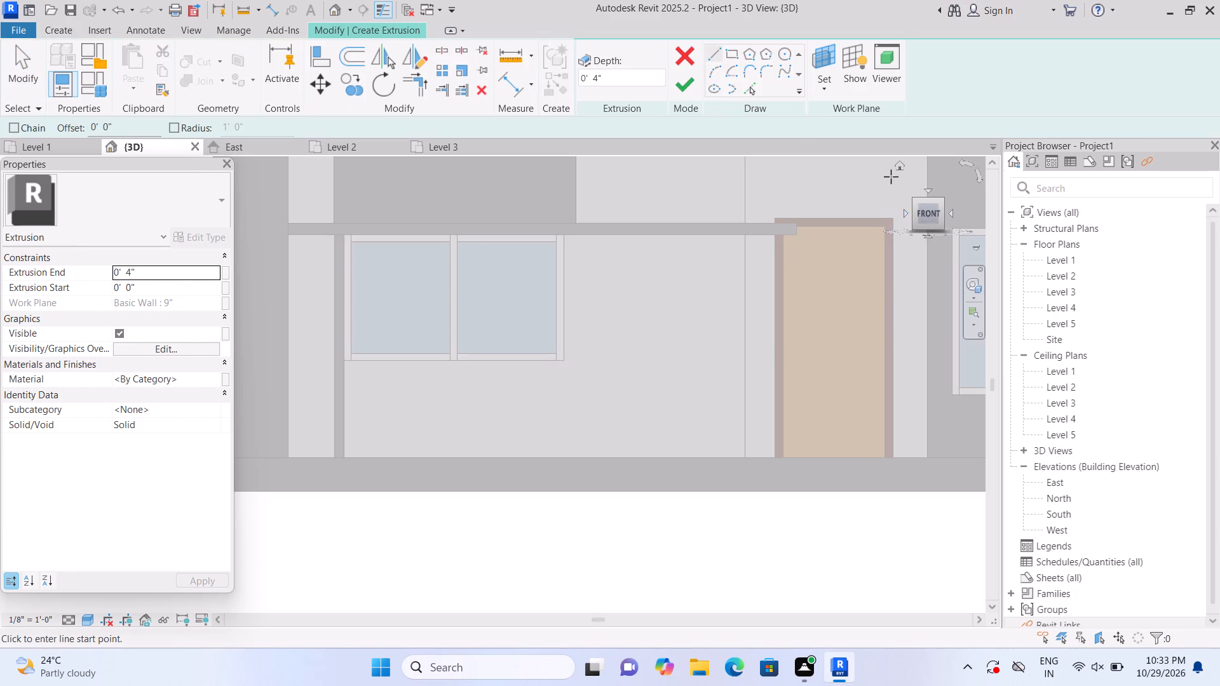
pyautogui.click(822, 88)
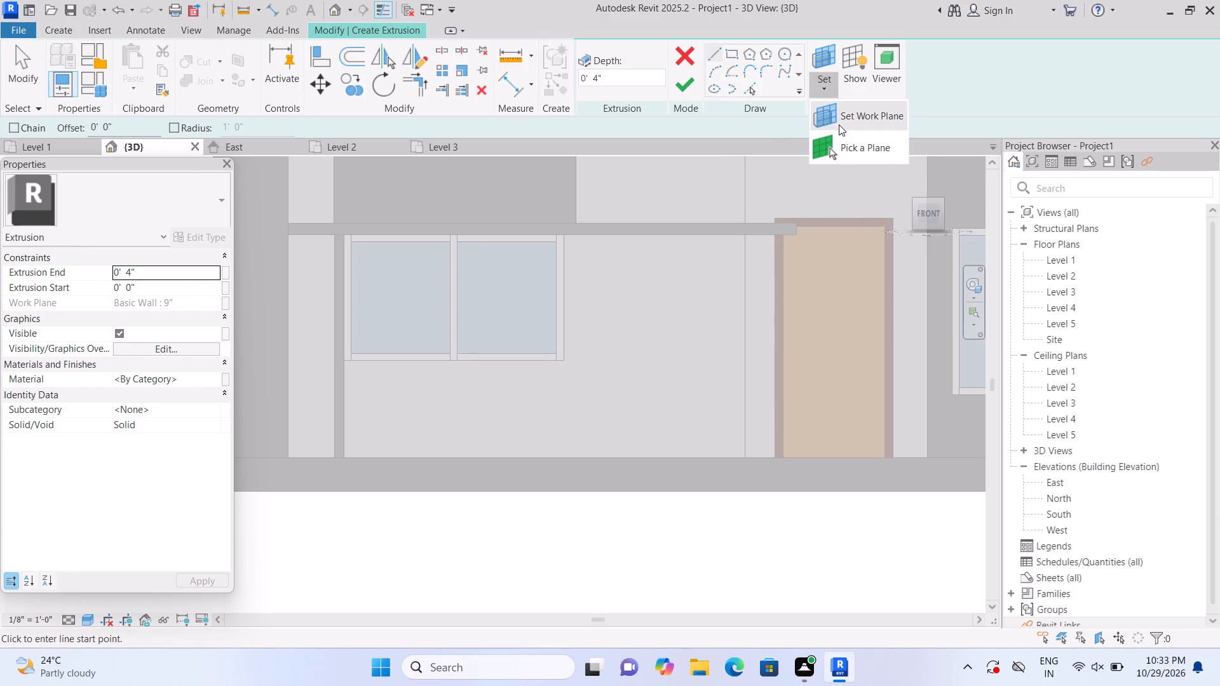
pyautogui.click(857, 156)
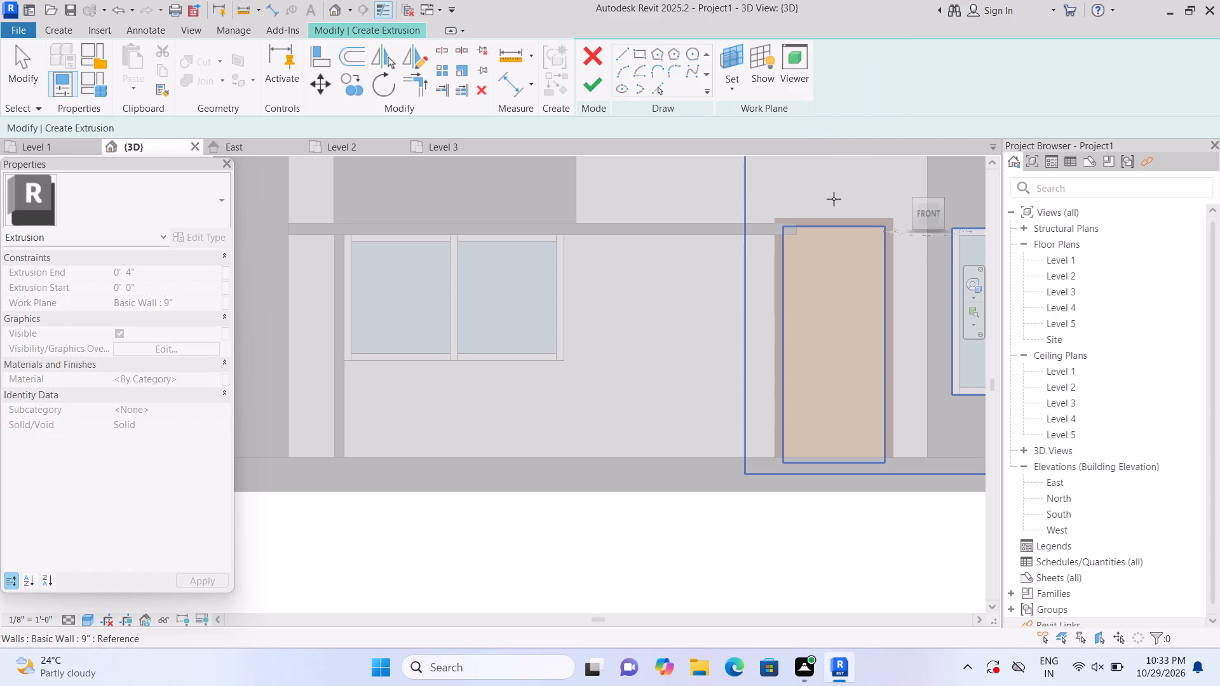
pyautogui.click(675, 267)
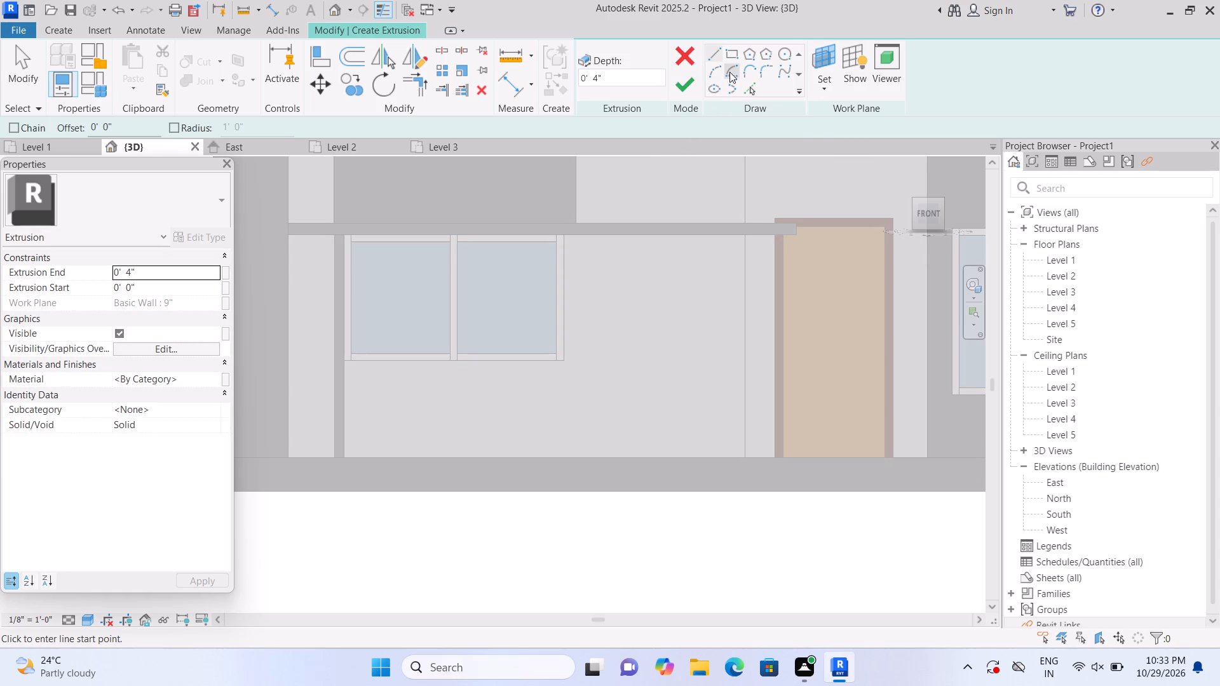
pyautogui.click(731, 55)
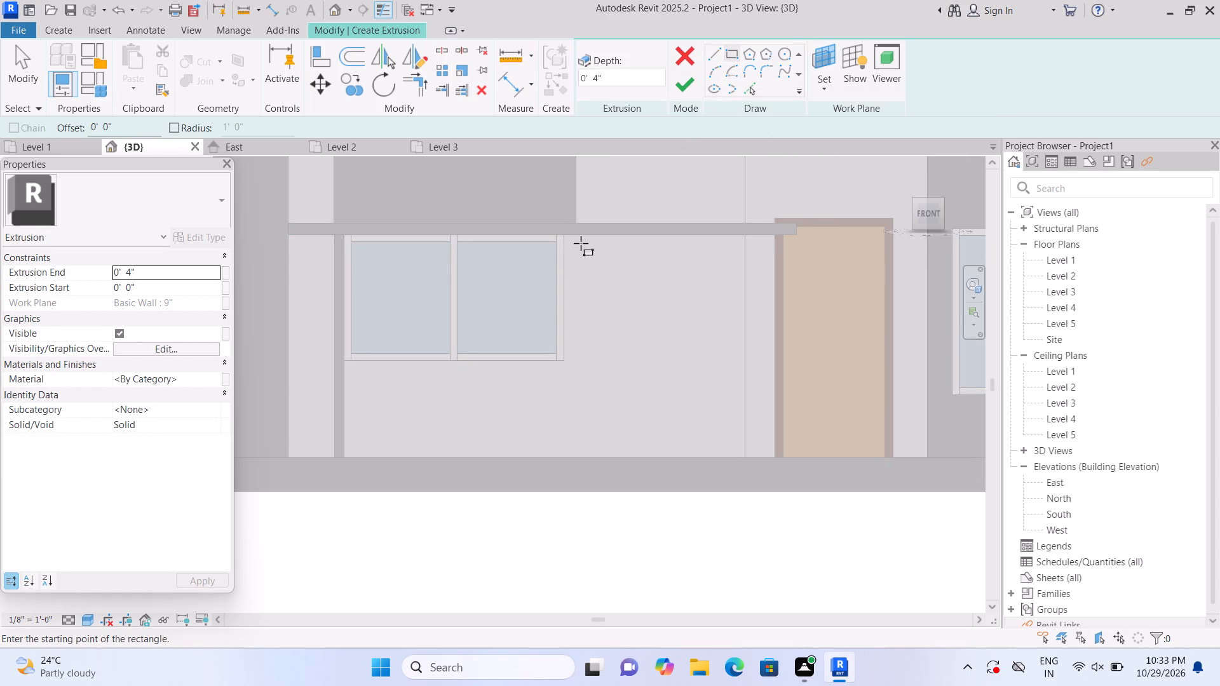
pyautogui.click(567, 234)
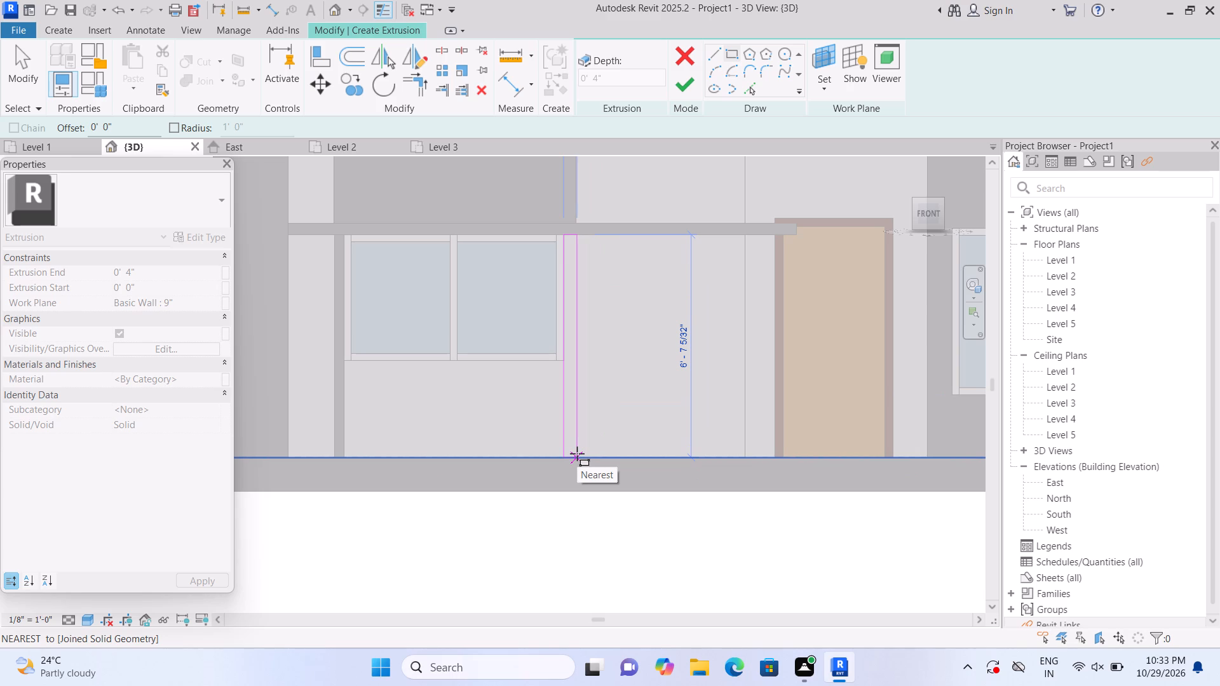
pyautogui.click(577, 454)
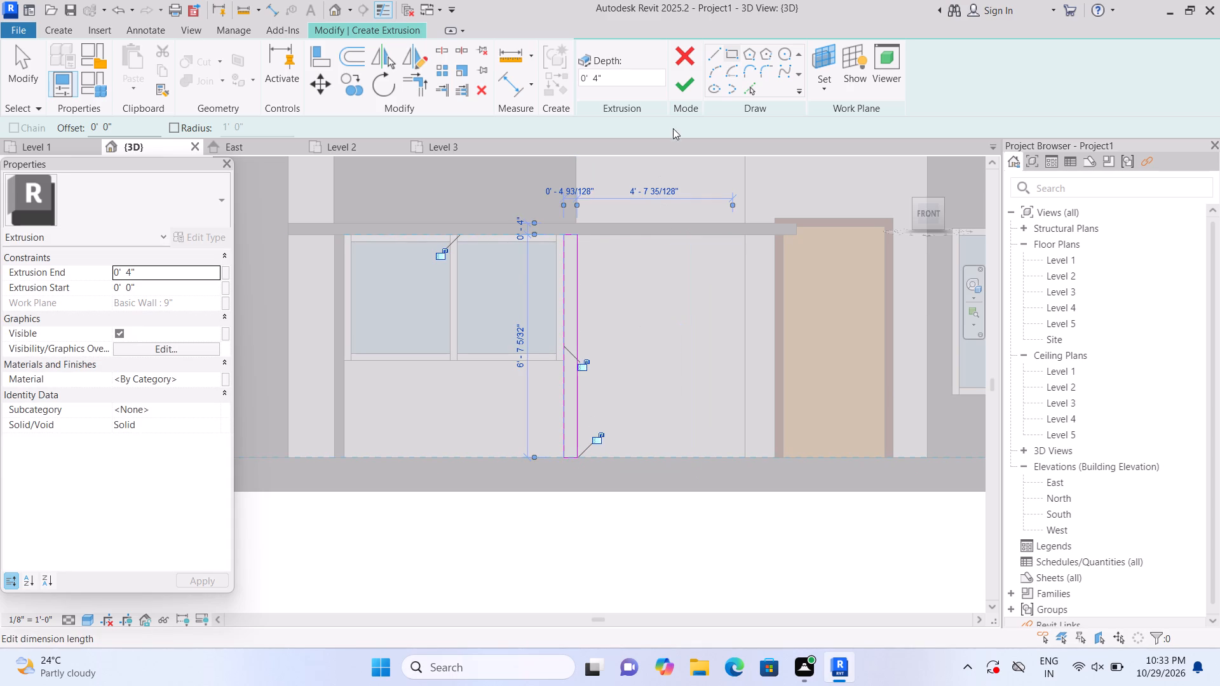
pyautogui.click(689, 91)
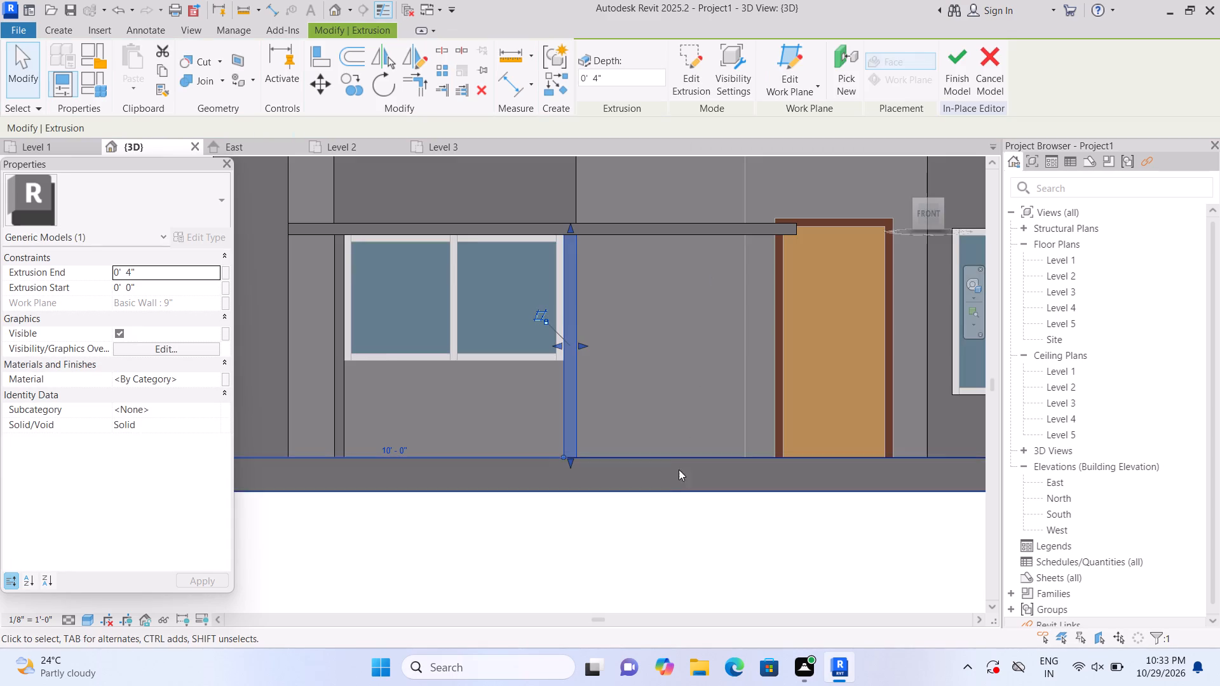
# Narrow the strip on the window's right side by moving its outer edge inward toward the window.
pyautogui.scroll(-1, 675, 487)
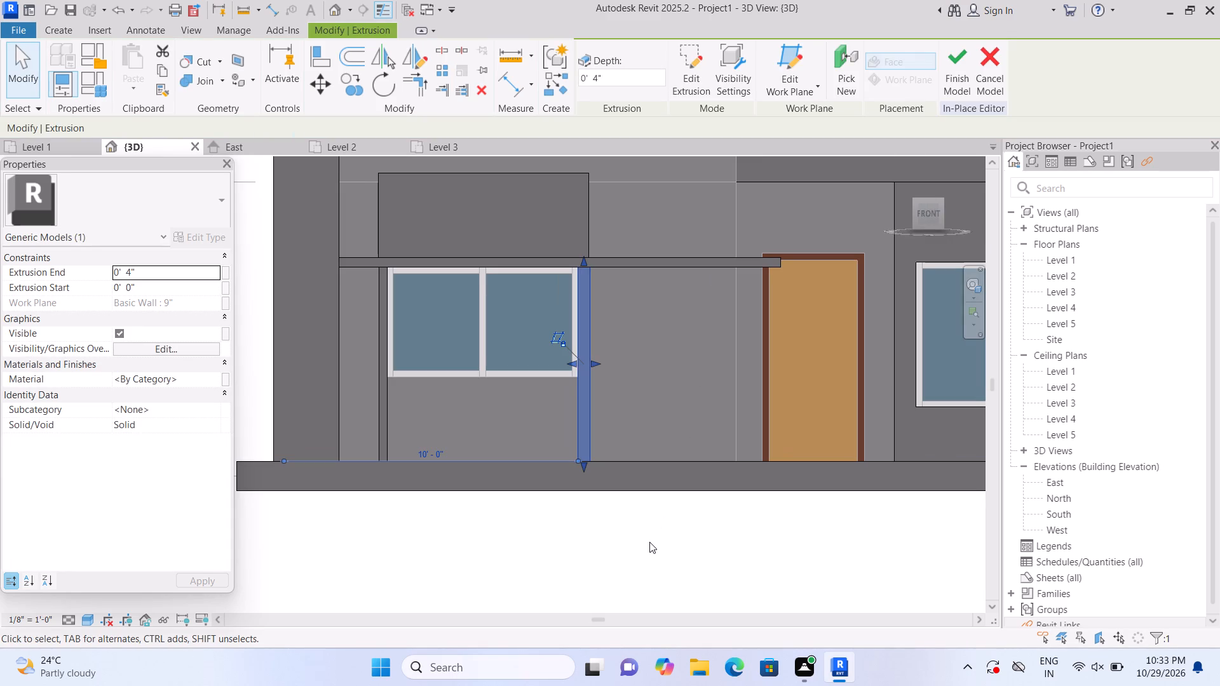
pyautogui.click(649, 542)
pyautogui.scroll(-2, 651, 542)
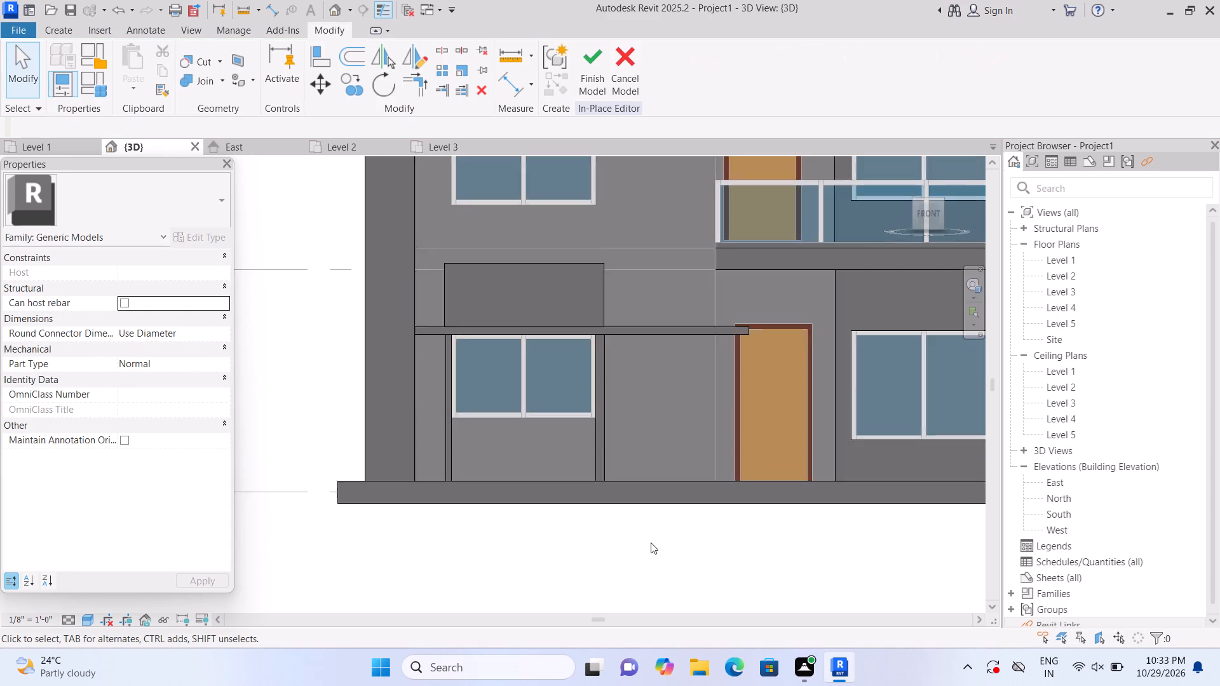
pyautogui.scroll(1, 651, 542)
pyautogui.moveTo(651, 542); pyautogui.dragTo(707, 586, button='middle')
pyautogui.scroll(3, 679, 463)
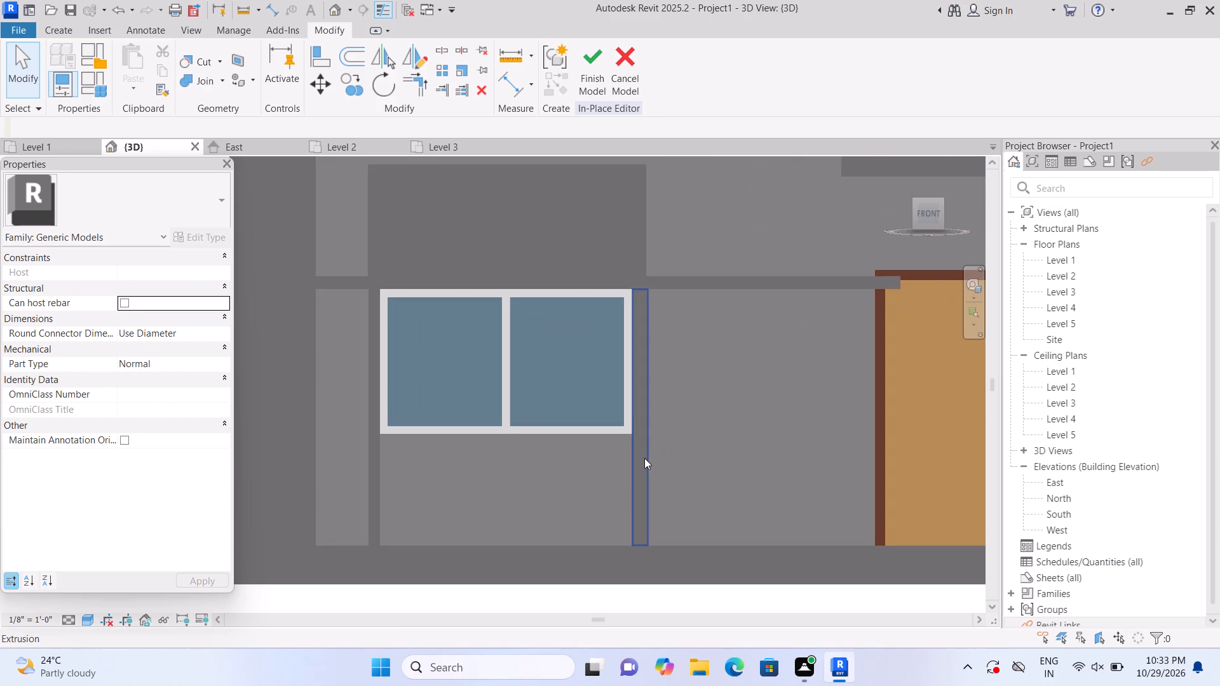
pyautogui.click(644, 459)
pyautogui.scroll(8, 644, 459)
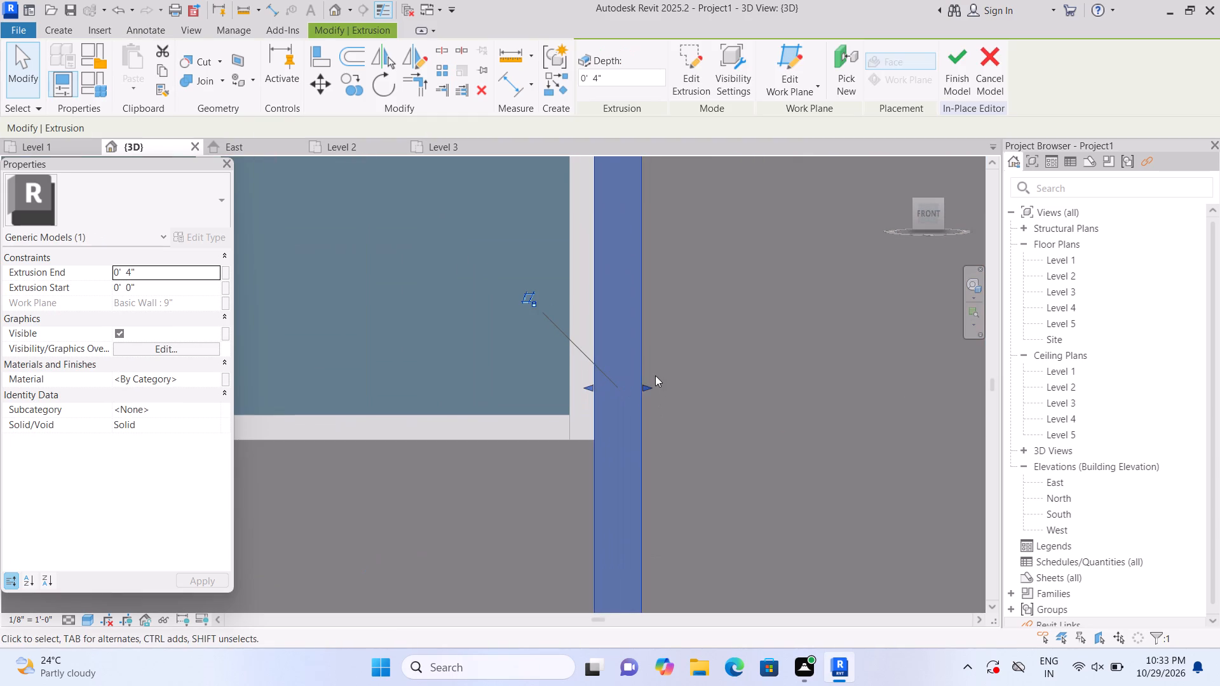
pyautogui.moveTo(645, 387); pyautogui.dragTo(629, 386)
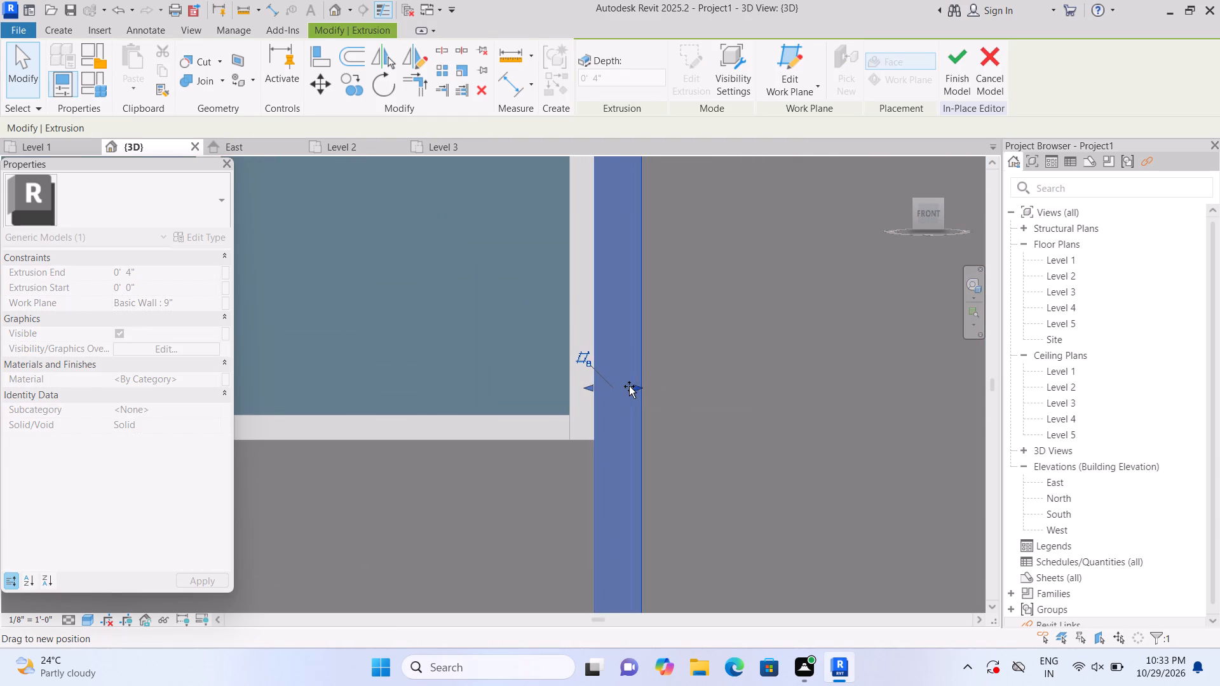
pyautogui.moveTo(629, 386); pyautogui.dragTo(625, 386)
# Widen the strip on the window's left side by moving its outer edge outward to the 3' 1" offset.
pyautogui.scroll(-9, 633, 391)
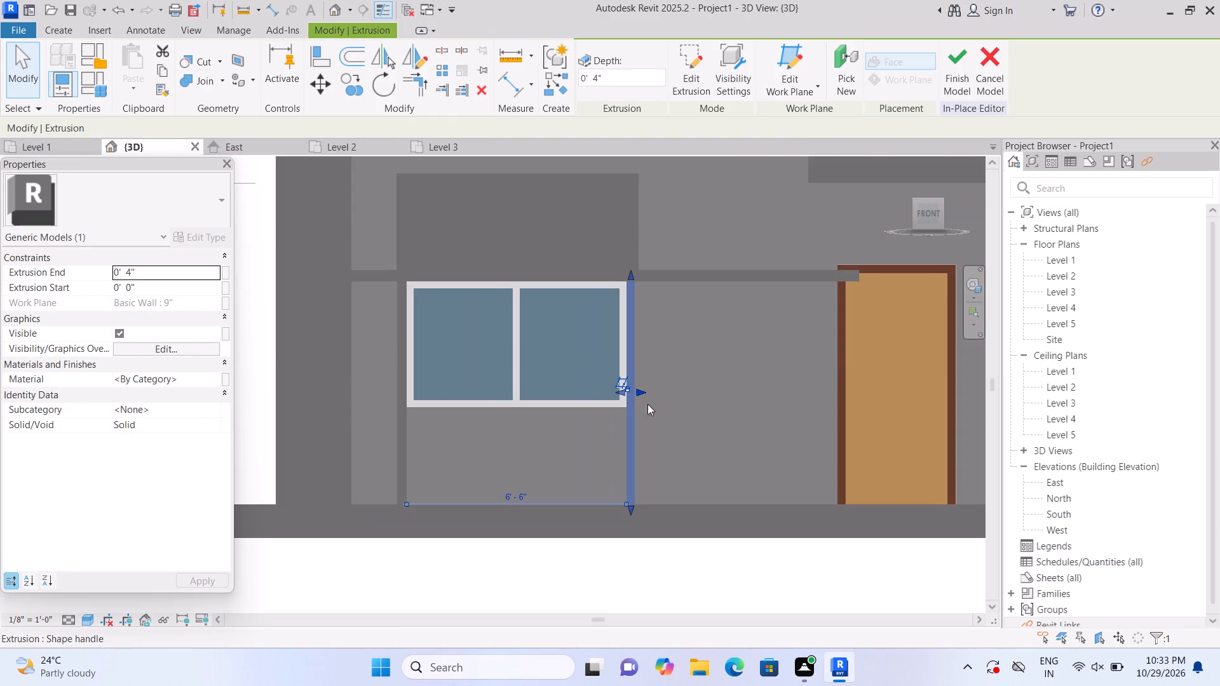
pyautogui.scroll(4, 649, 455)
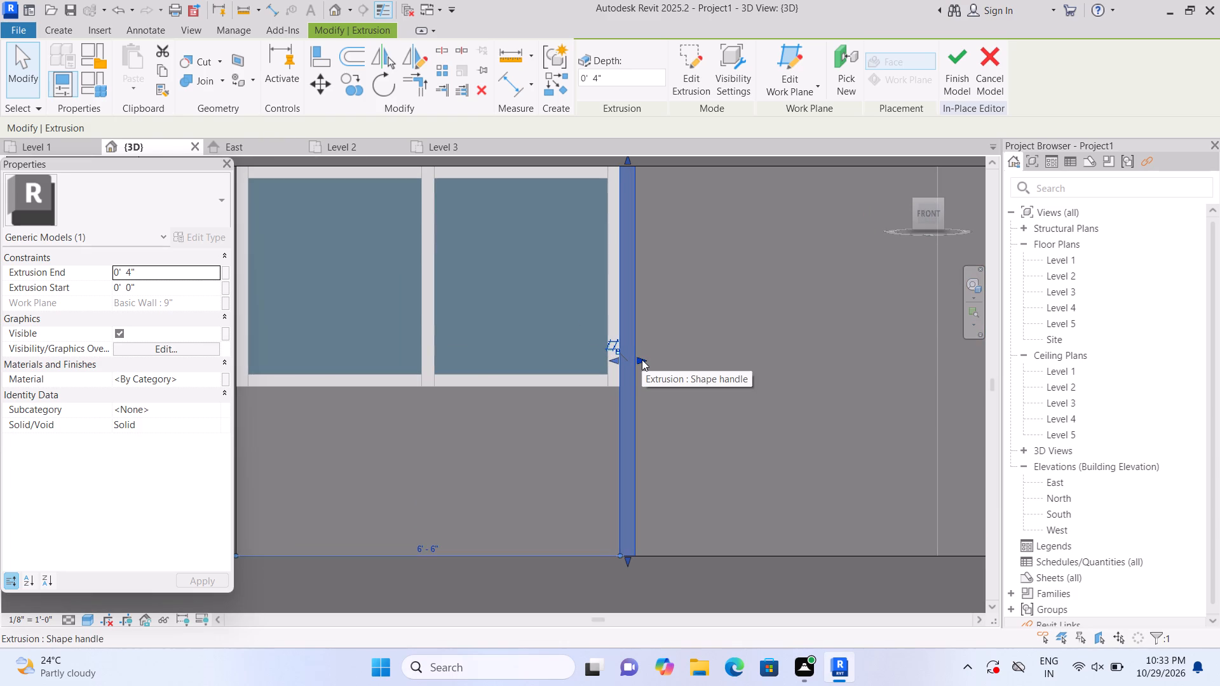
pyautogui.moveTo(695, 385); pyautogui.dragTo(909, 376, button='middle')
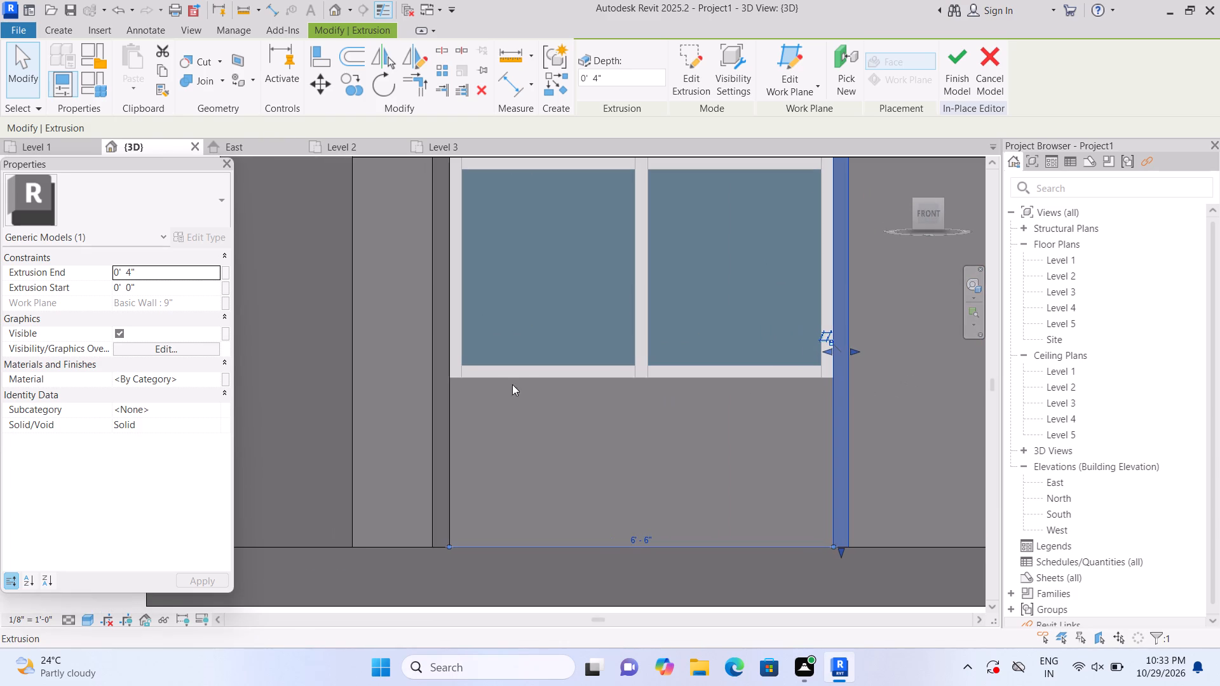
pyautogui.click(442, 391)
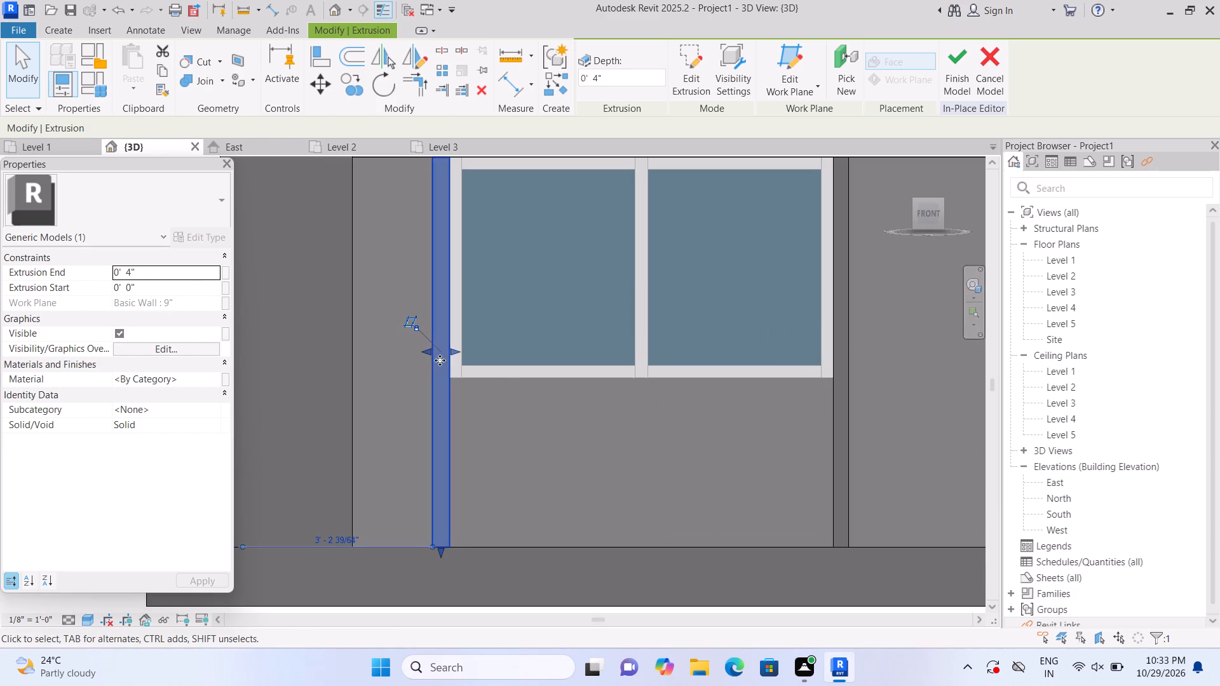
pyautogui.click(430, 351)
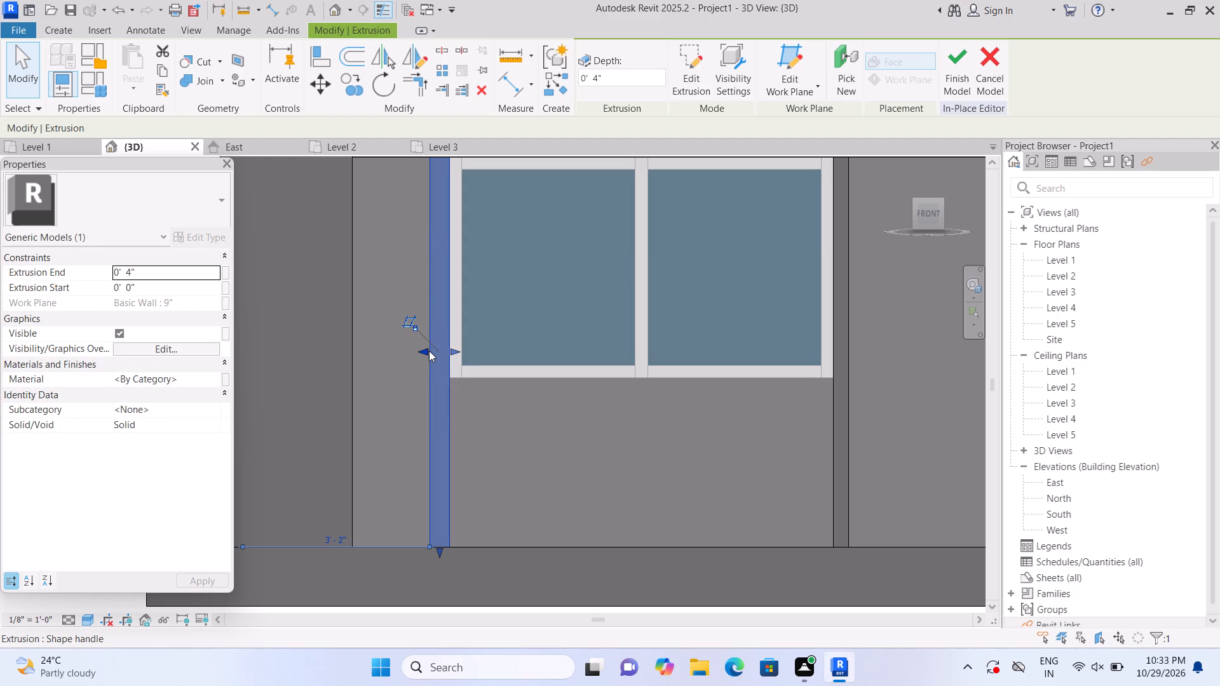
pyautogui.click(424, 350)
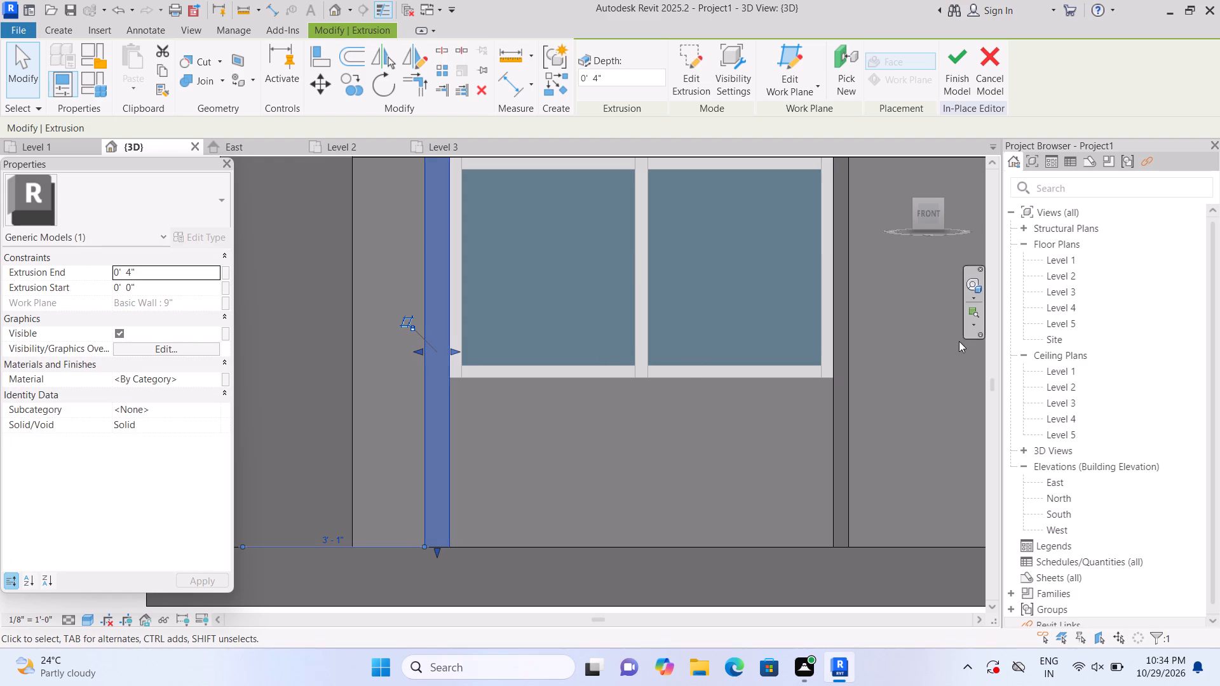
# Widen the strip on the ground-floor window's right side by moving its outer edge slightly away from the window.
pyautogui.click(855, 352)
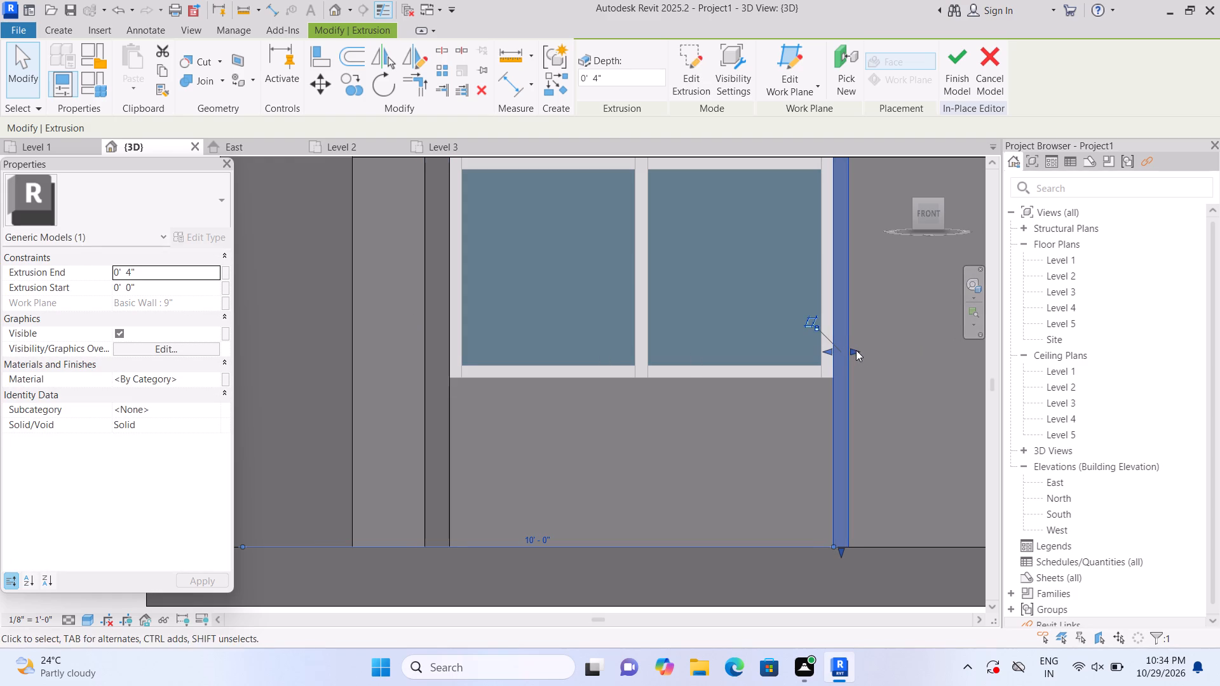
pyautogui.click(854, 352)
pyautogui.click(857, 352)
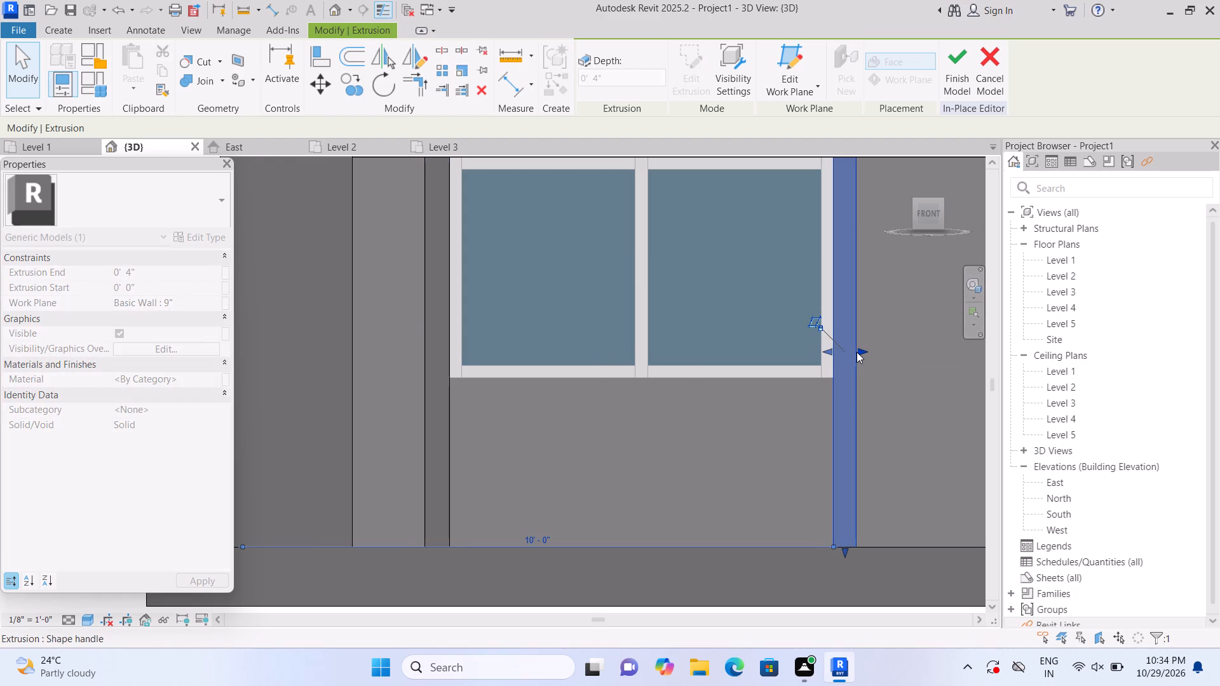
pyautogui.click(858, 351)
pyautogui.scroll(-5, 864, 351)
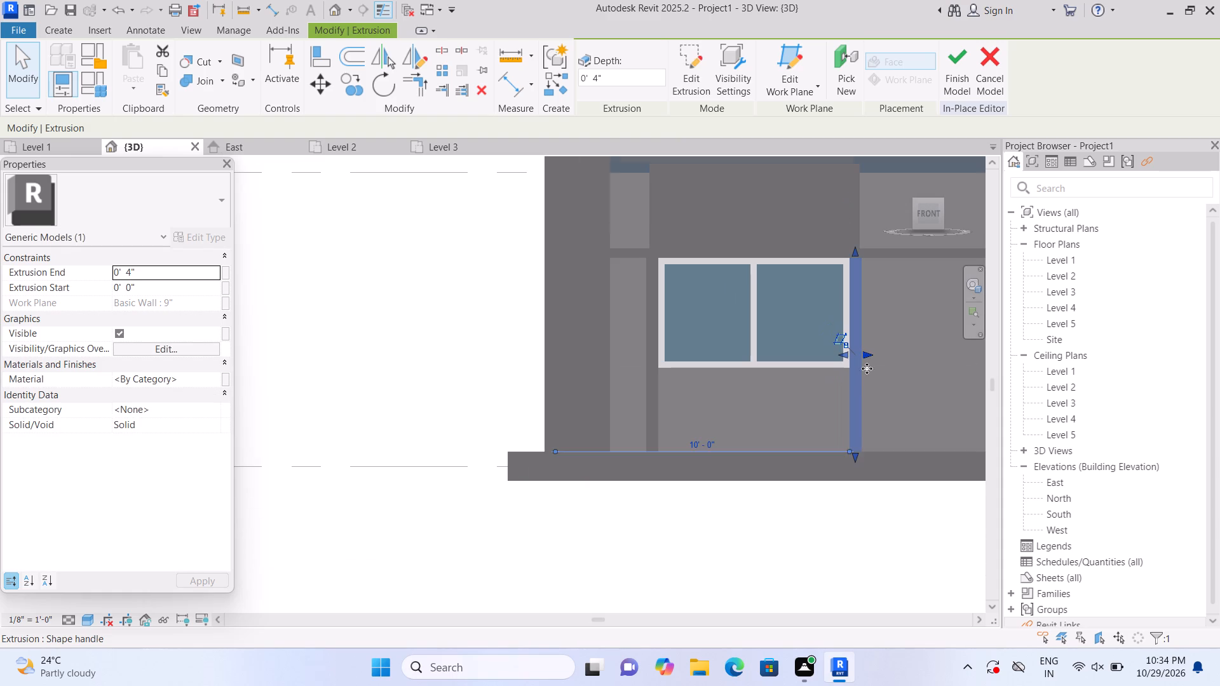
pyautogui.click(813, 541)
# Start an extrusion on the upper-floor left wall face and sketch a rectangle about 13' 6" by 1' 5" from Level 3 down to the window ledge.
pyautogui.moveTo(799, 544); pyautogui.dragTo(555, 573, button='middle')
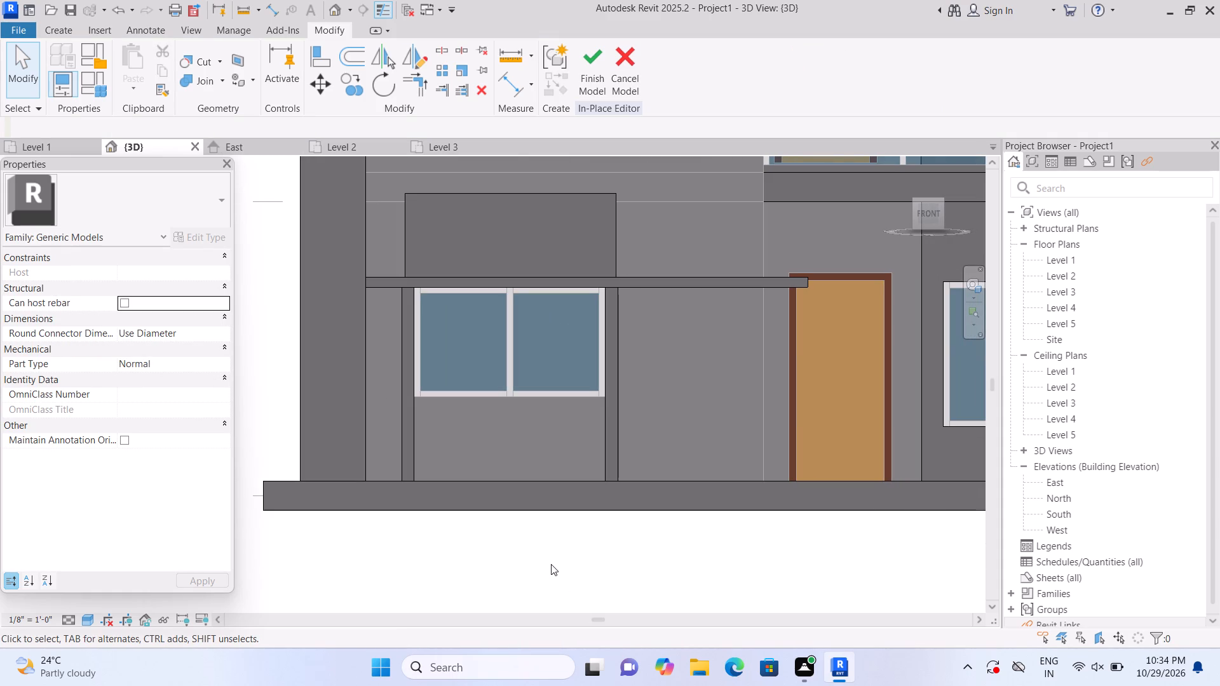
pyautogui.scroll(-4, 554, 565)
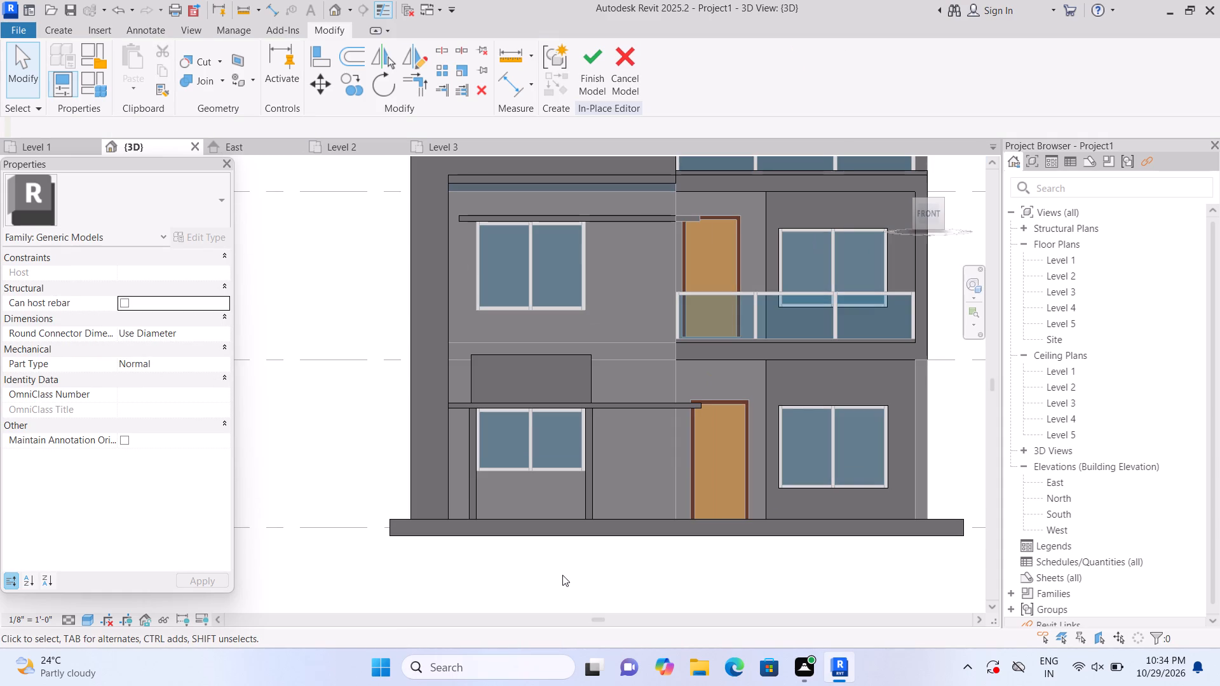
pyautogui.scroll(1, 601, 499)
pyautogui.moveTo(601, 499); pyautogui.dragTo(622, 581, button='middle')
pyautogui.scroll(-2, 623, 589)
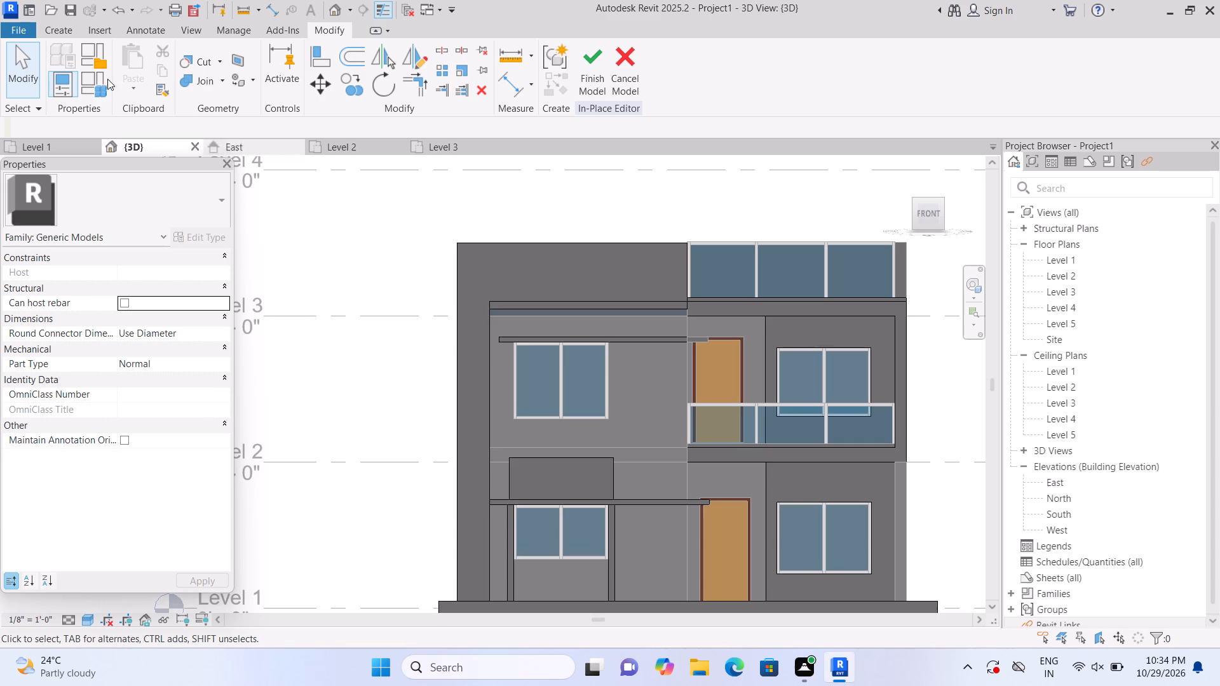
pyautogui.click(48, 30)
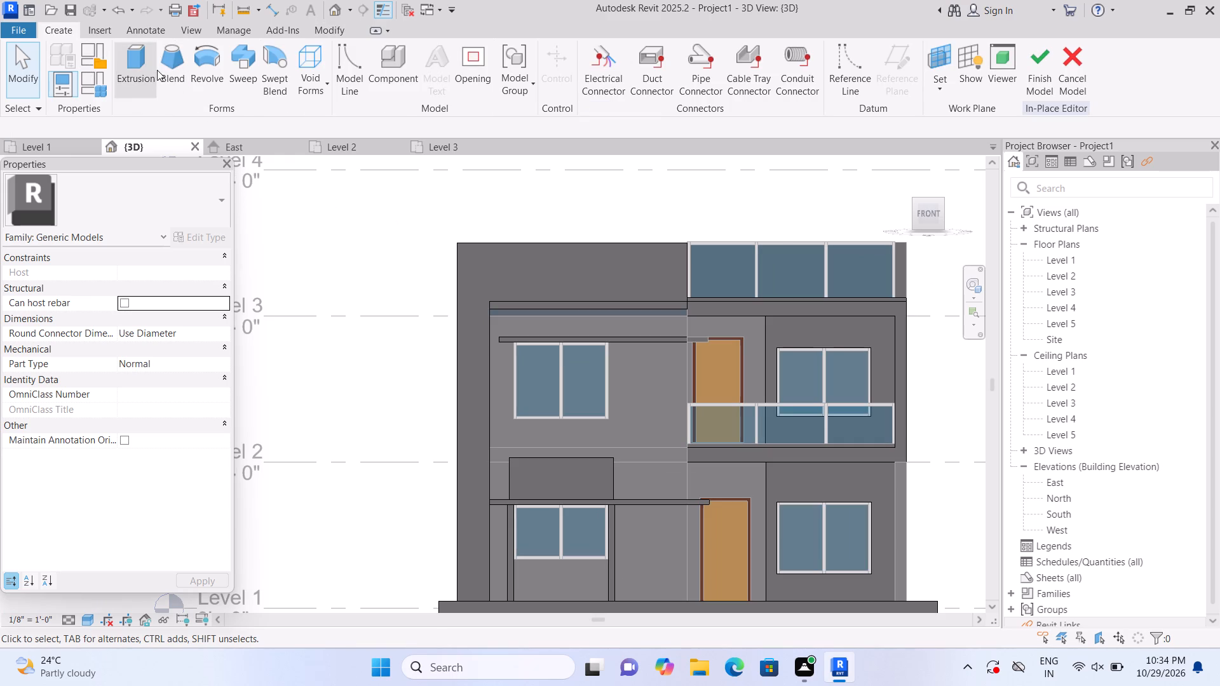
pyautogui.click(157, 70)
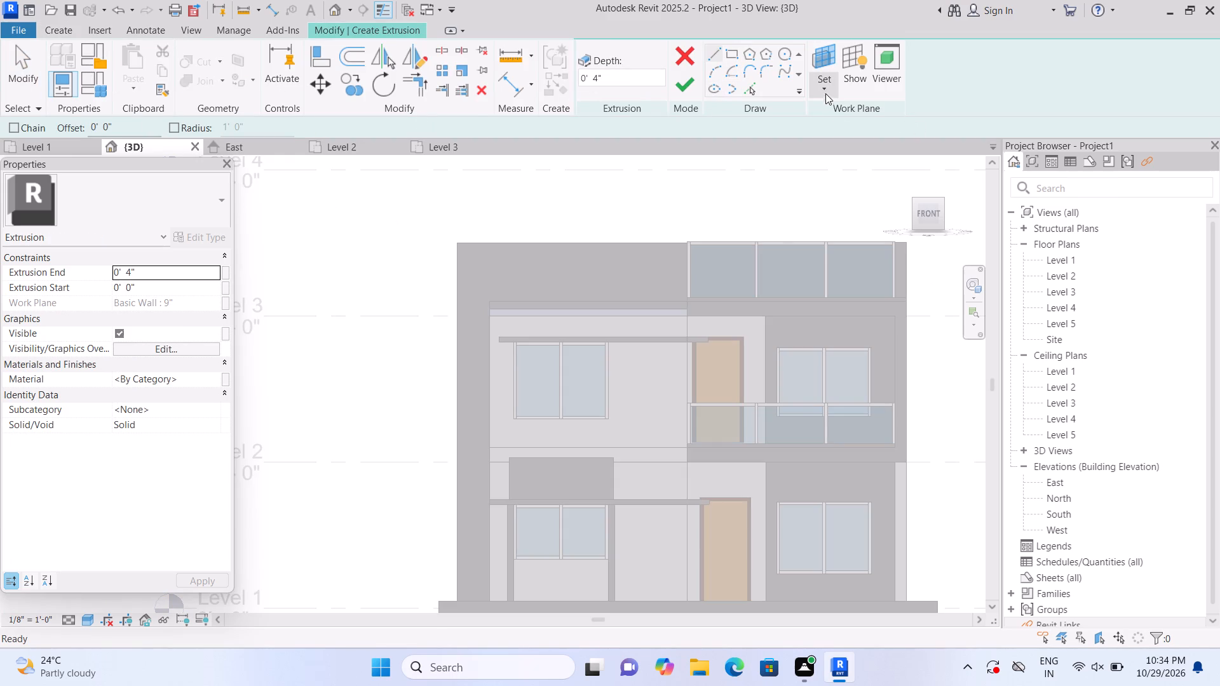
pyautogui.click(823, 89)
pyautogui.click(842, 150)
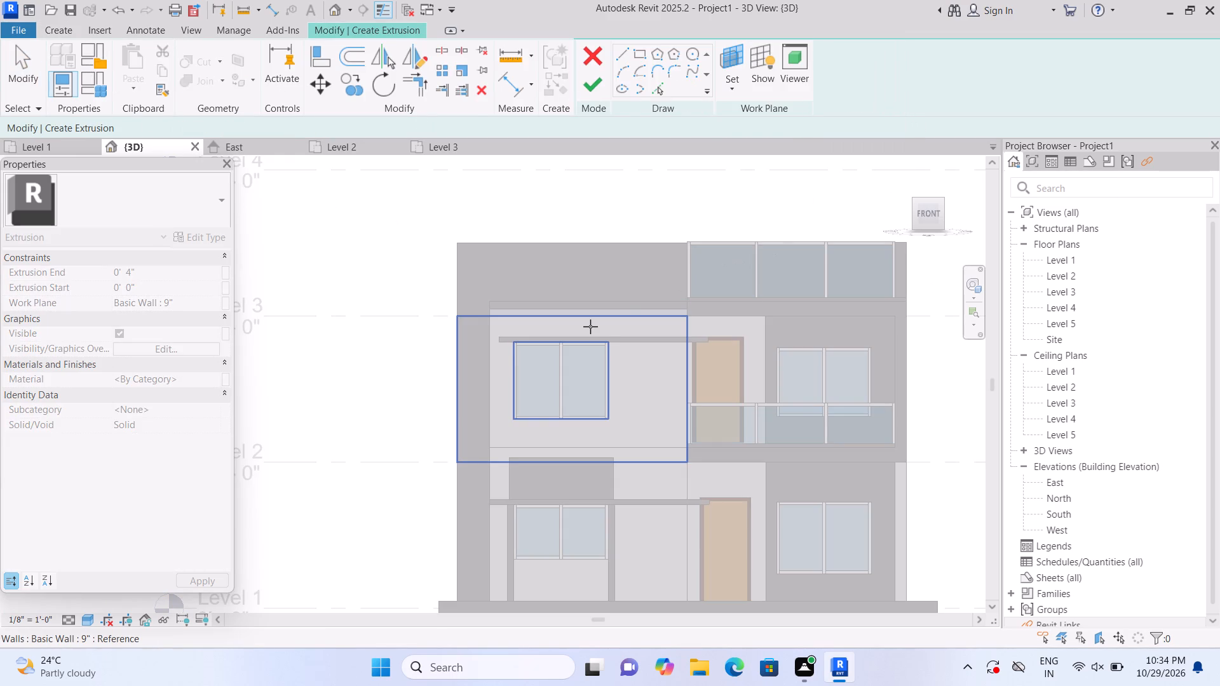
pyautogui.click(590, 326)
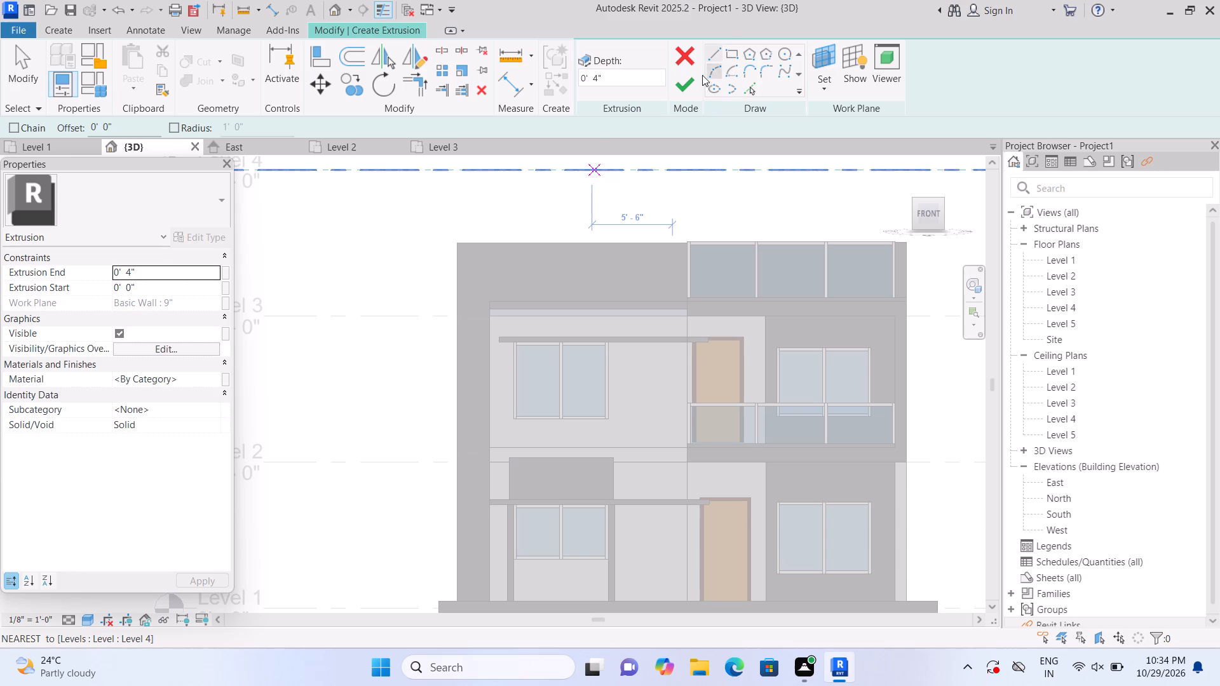
pyautogui.click(741, 56)
pyautogui.click(740, 53)
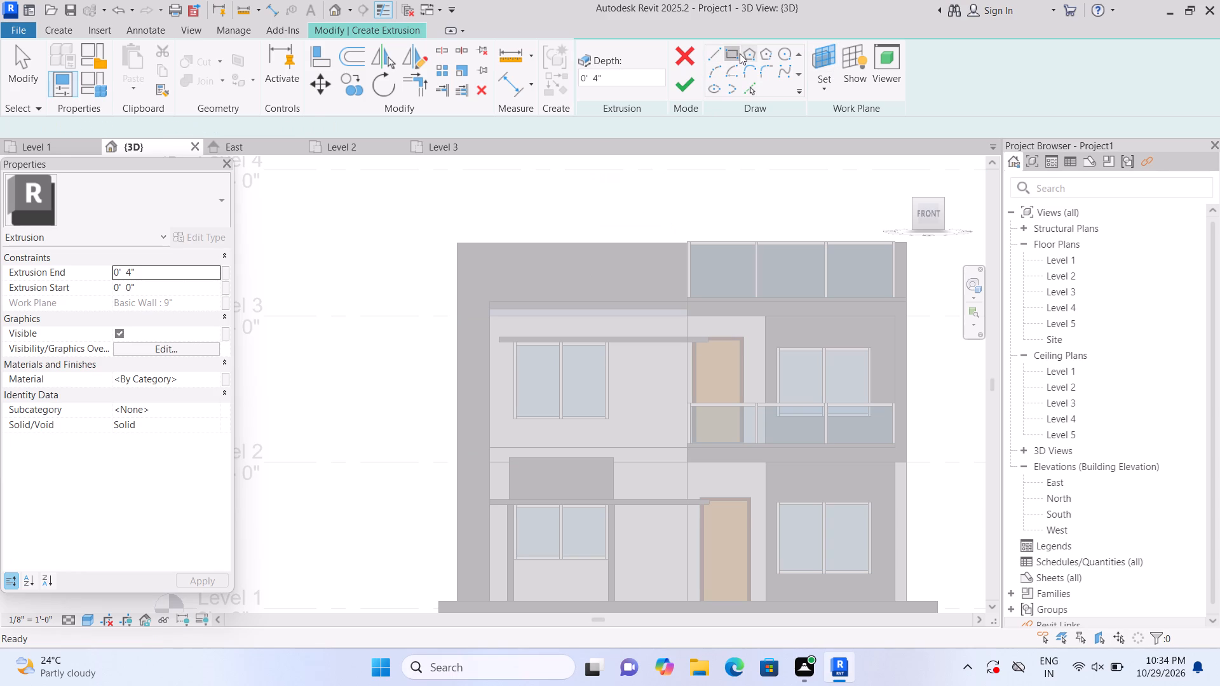
pyautogui.moveTo(656, 278); pyautogui.dragTo(575, 225, button='middle')
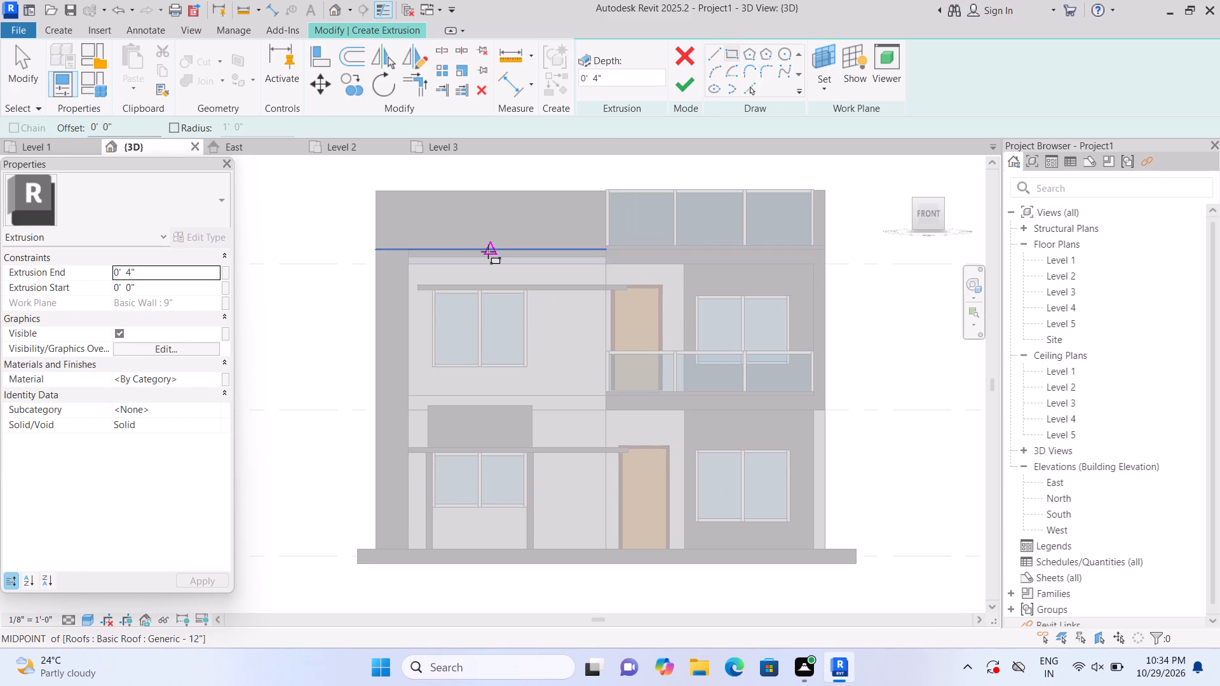
pyautogui.scroll(4, 487, 254)
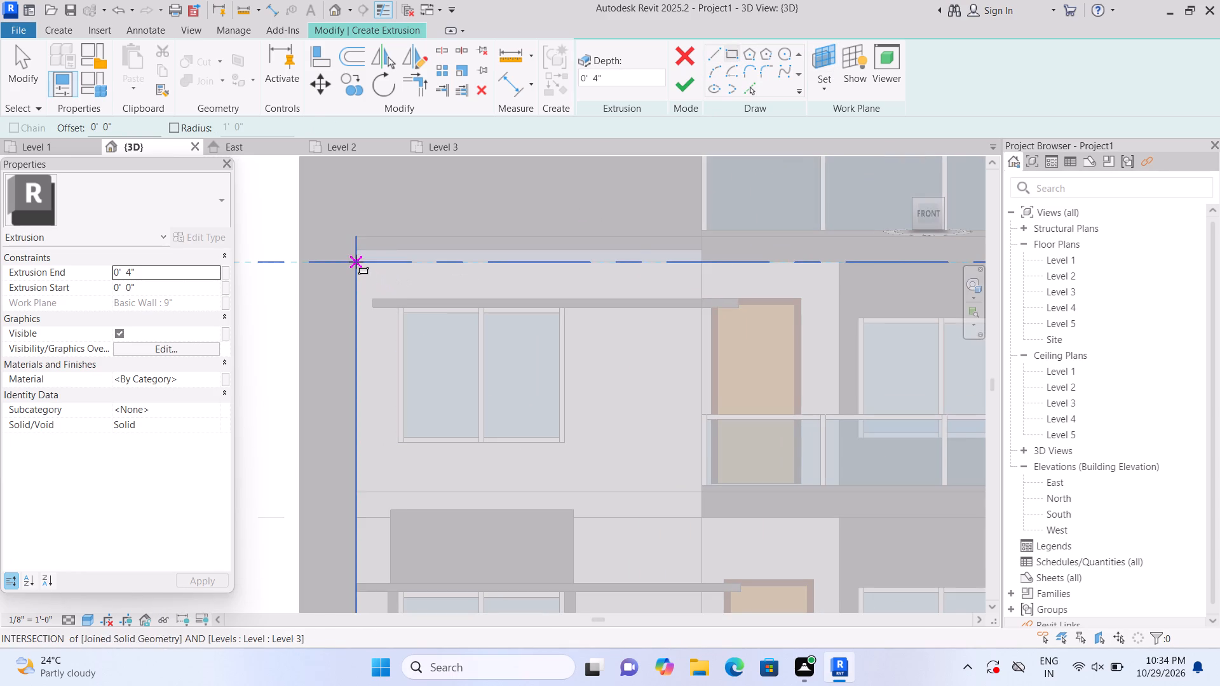
pyautogui.click(356, 262)
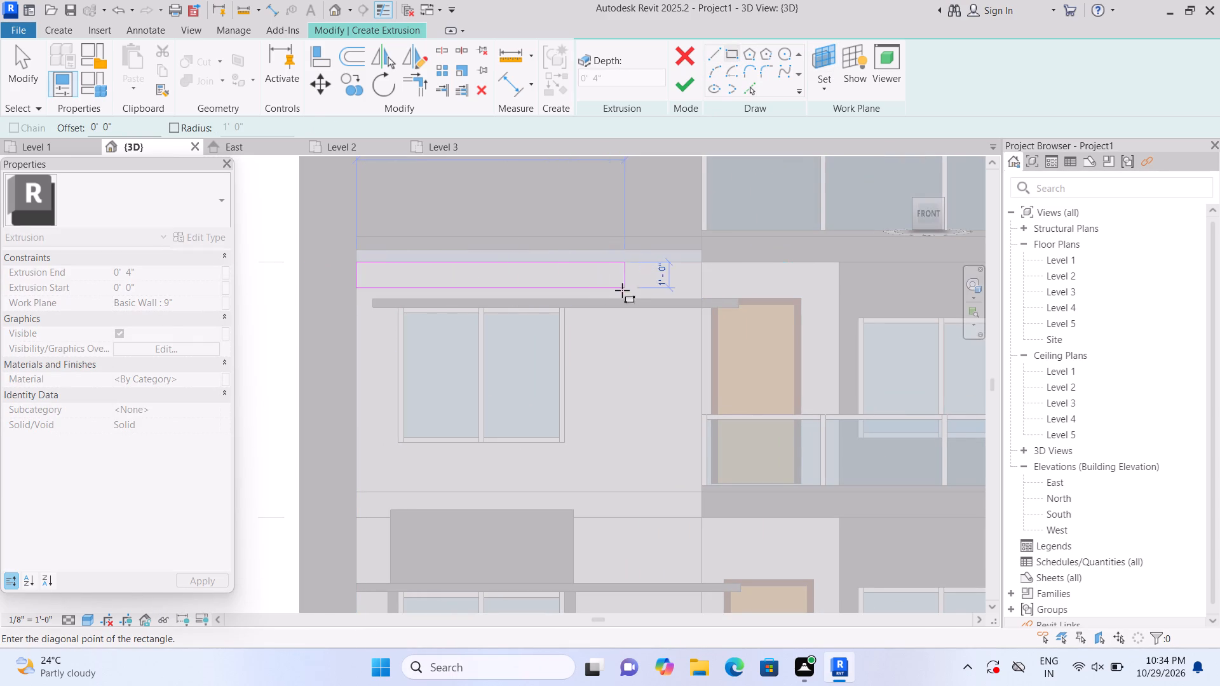
pyautogui.click(701, 297)
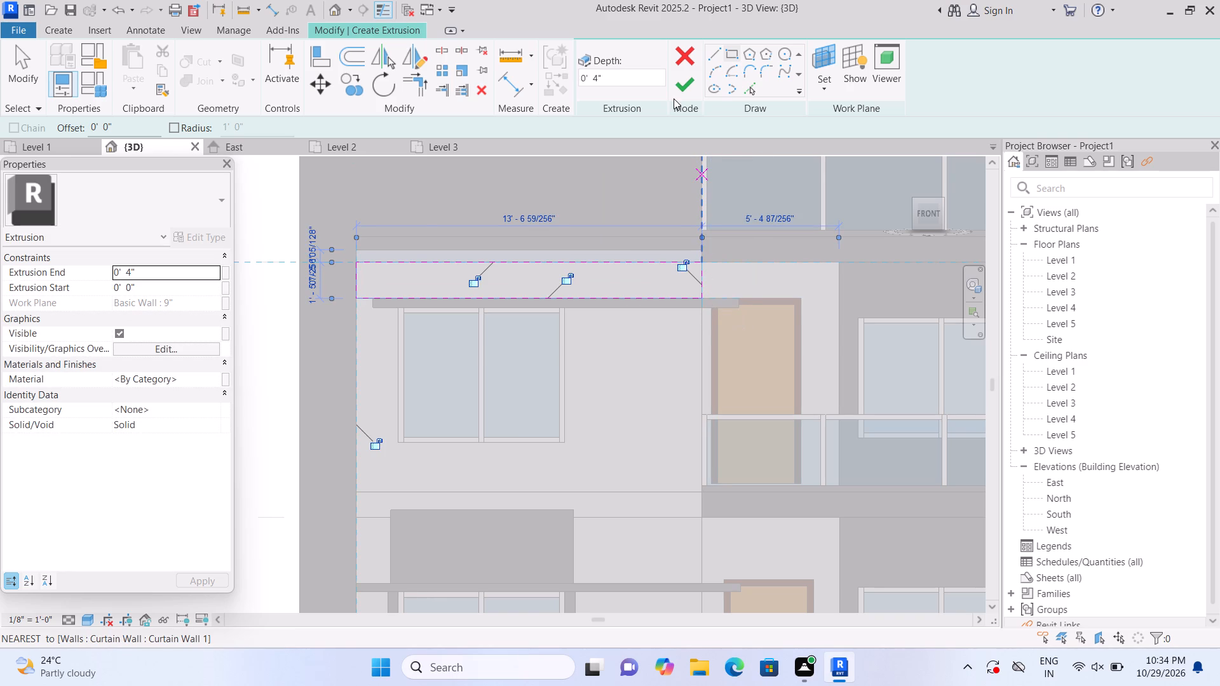
# Set the band's extrusion end to 0' 2" and finish the extrusion.
pyautogui.click(193, 272)
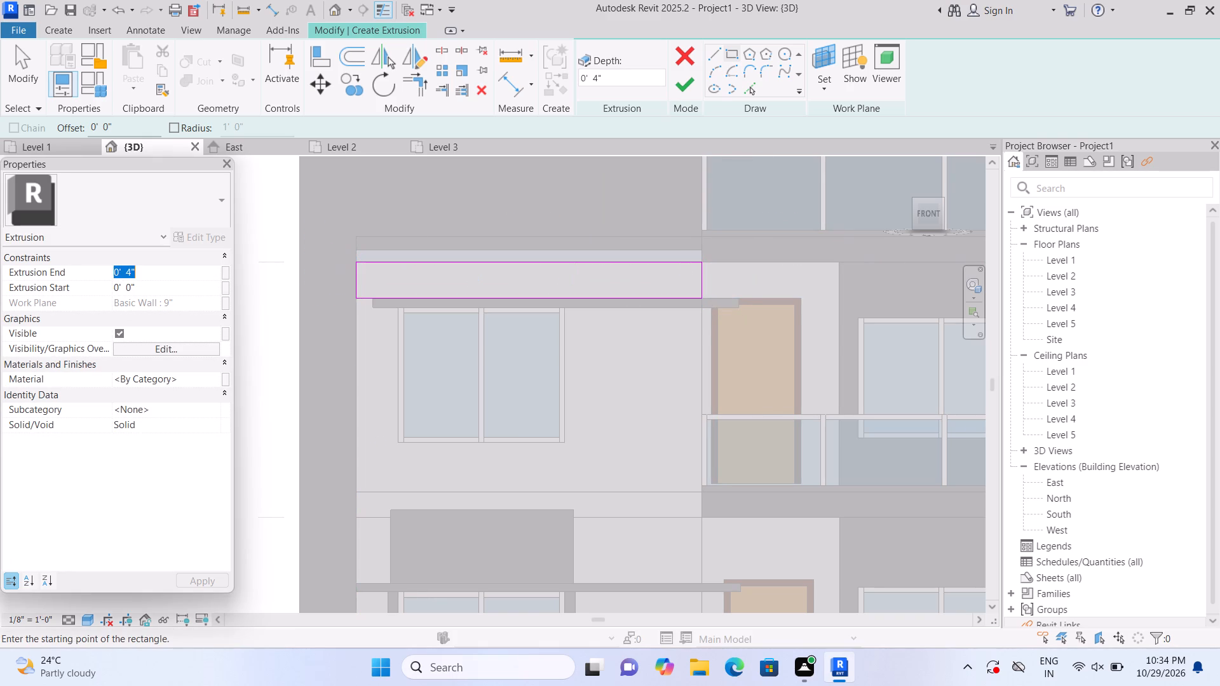
pyautogui.press('BackSpace')
pyautogui.write('2"')
pyautogui.press('Return')
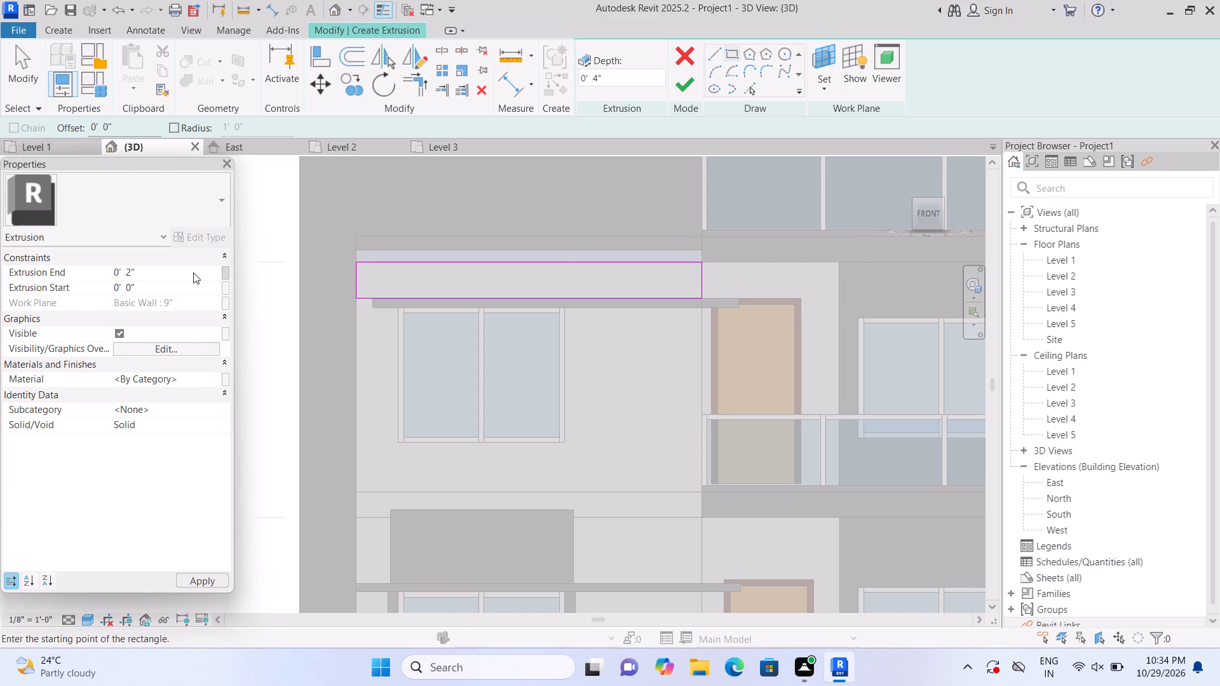
pyautogui.click(274, 339)
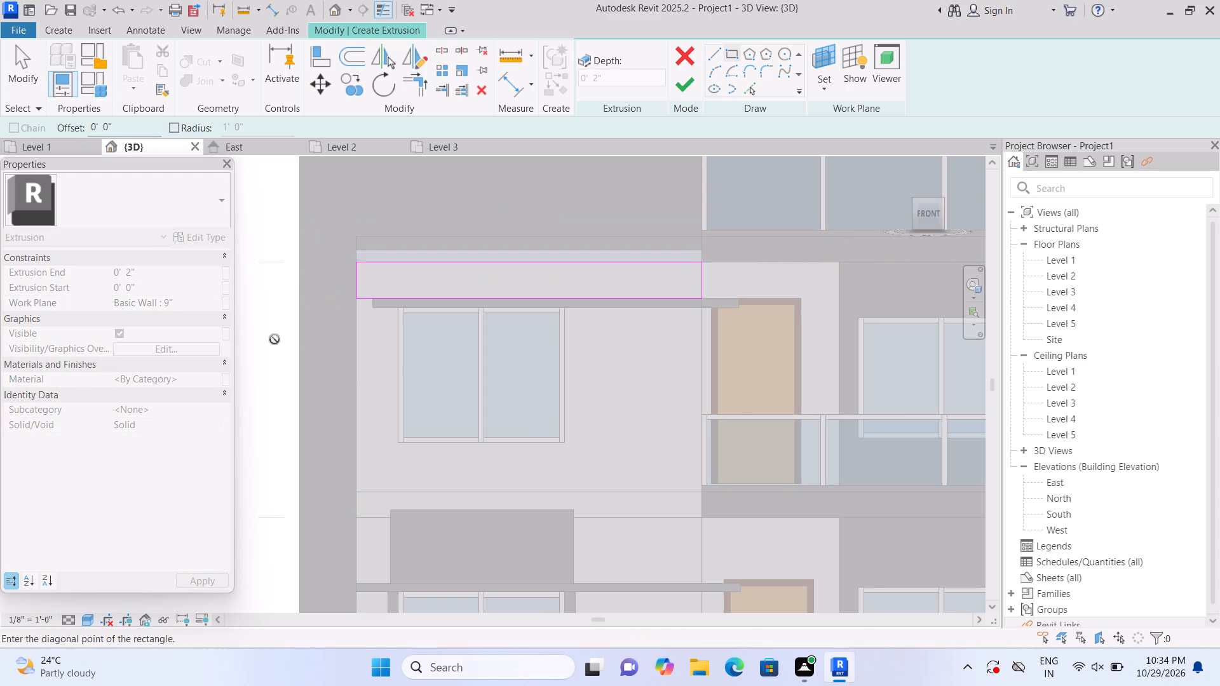
pyautogui.press('Escape')
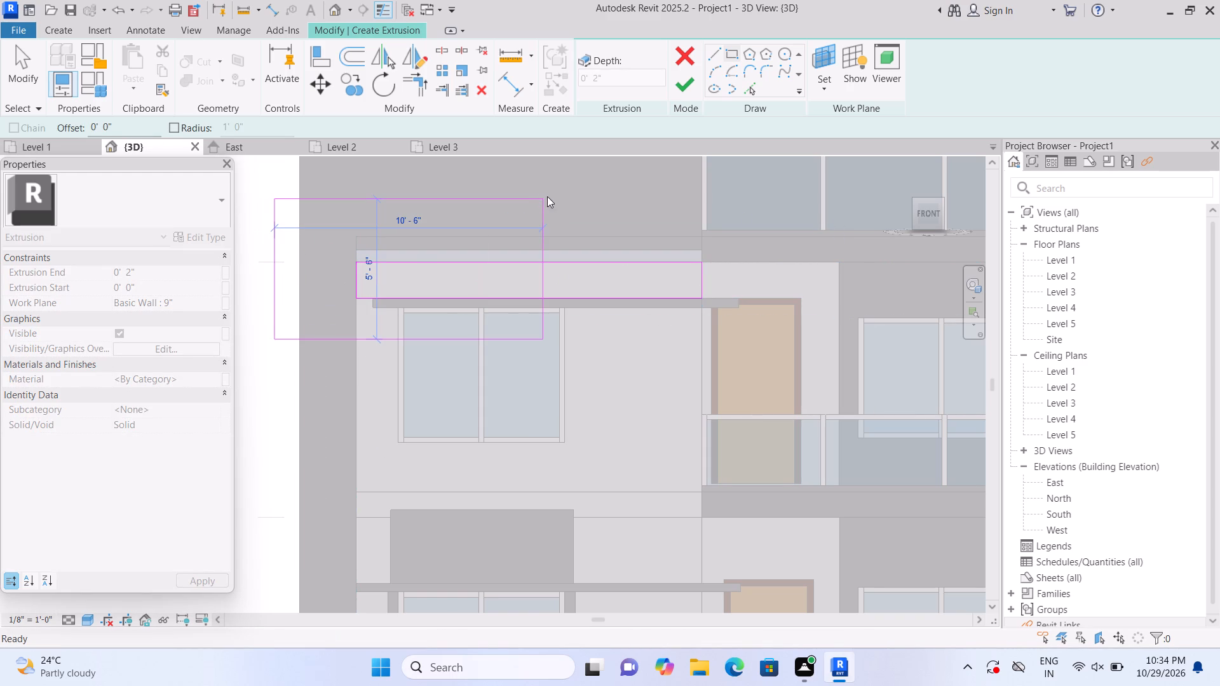
pyautogui.click(675, 92)
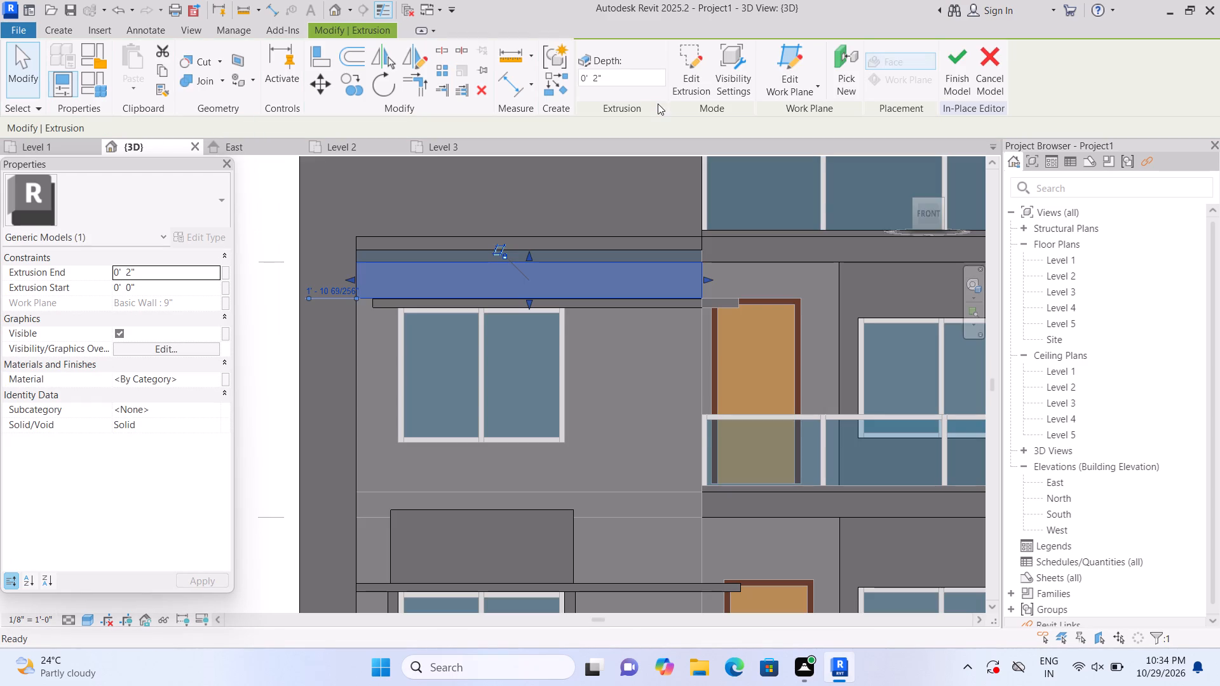
# Stretch the top edge of the band above the upper-floor window up to the underside of the roof edge.
pyautogui.scroll(2, 471, 313)
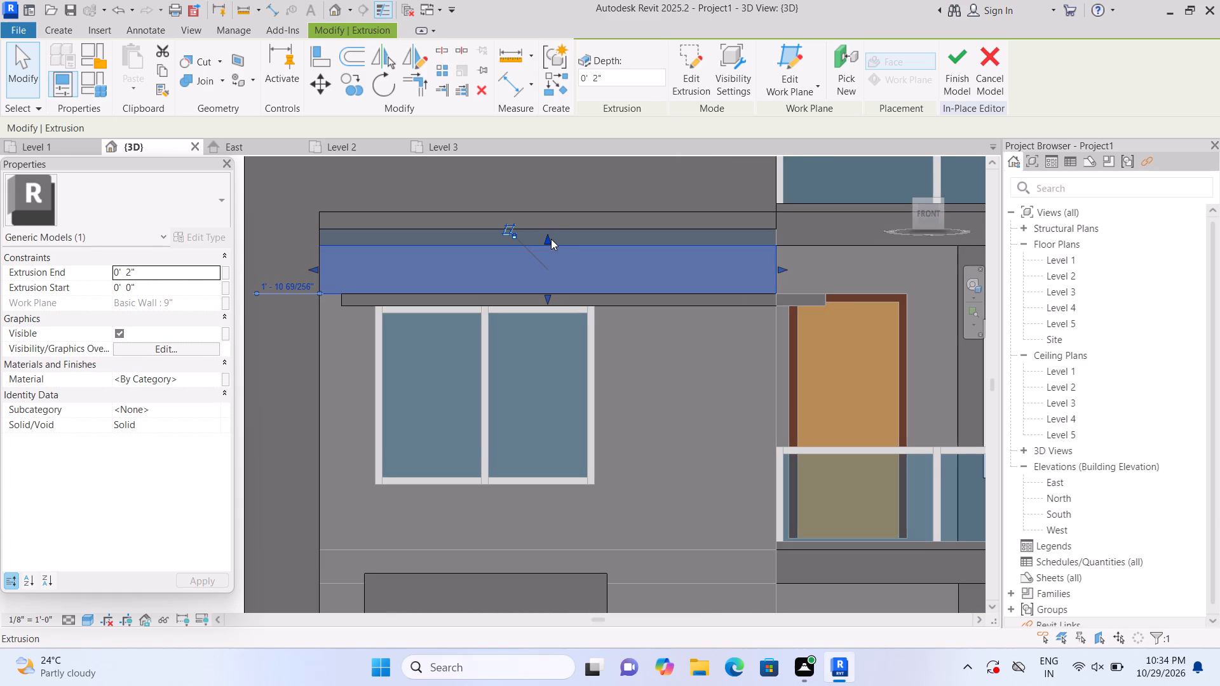
pyautogui.click(548, 234)
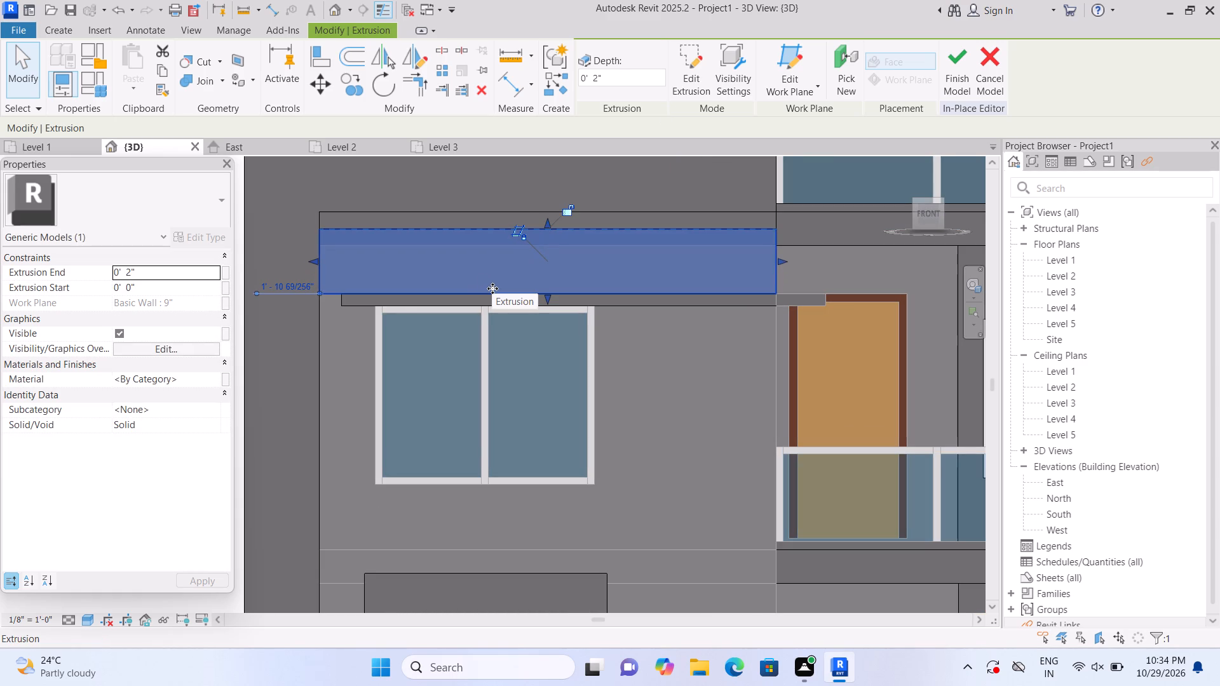
pyautogui.press('Escape')
# Extrude a 0' 2" deep vertical strip, about 0' 8" wide and 7' 7" high, along the left edge of the upper-floor wall face.
pyautogui.scroll(-2, 498, 295)
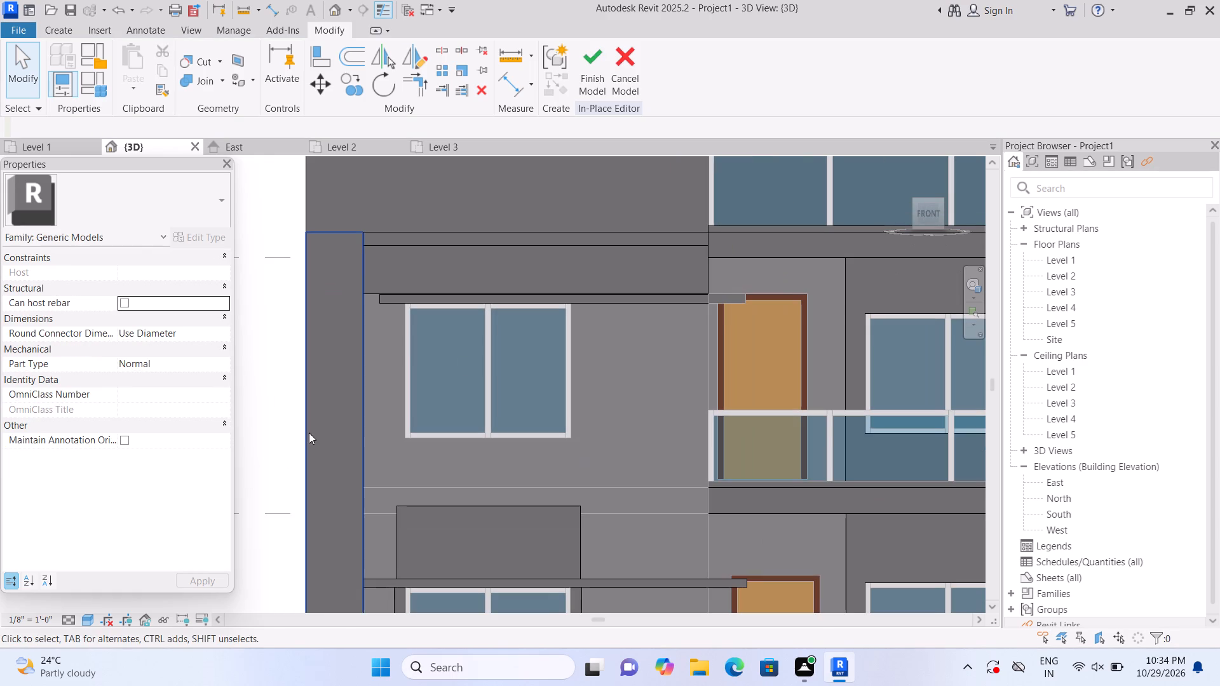
pyautogui.moveTo(310, 431); pyautogui.dragTo(323, 372, button='middle')
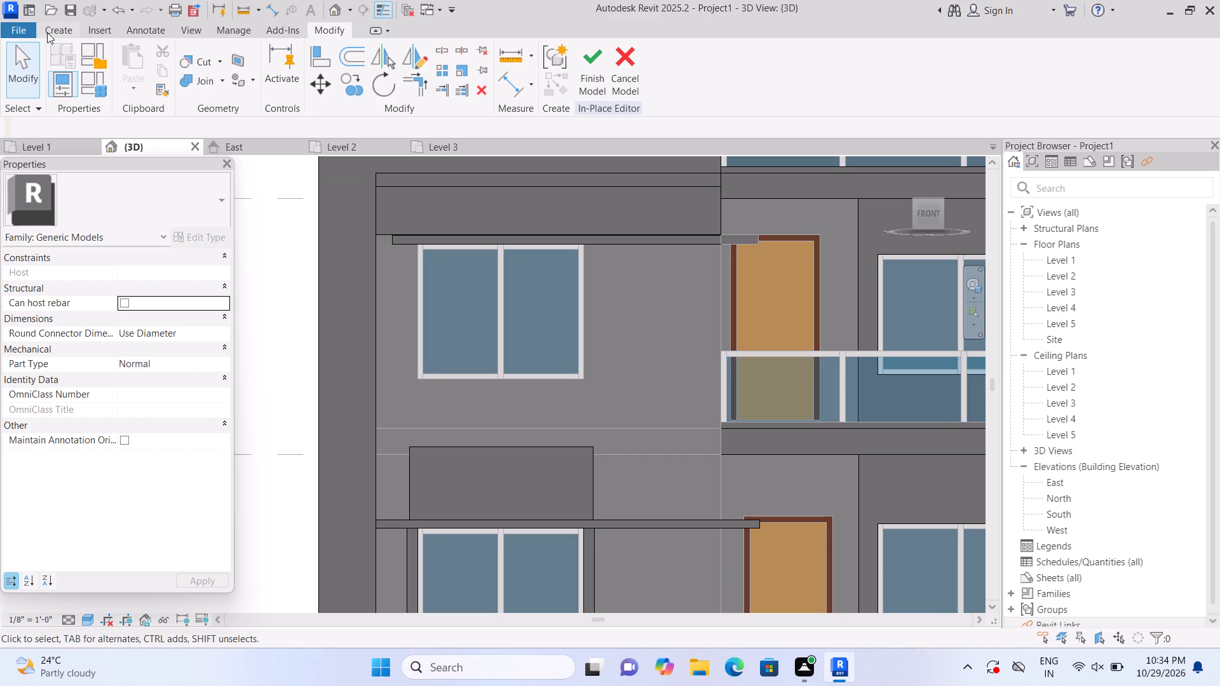
pyautogui.click(63, 32)
pyautogui.click(151, 74)
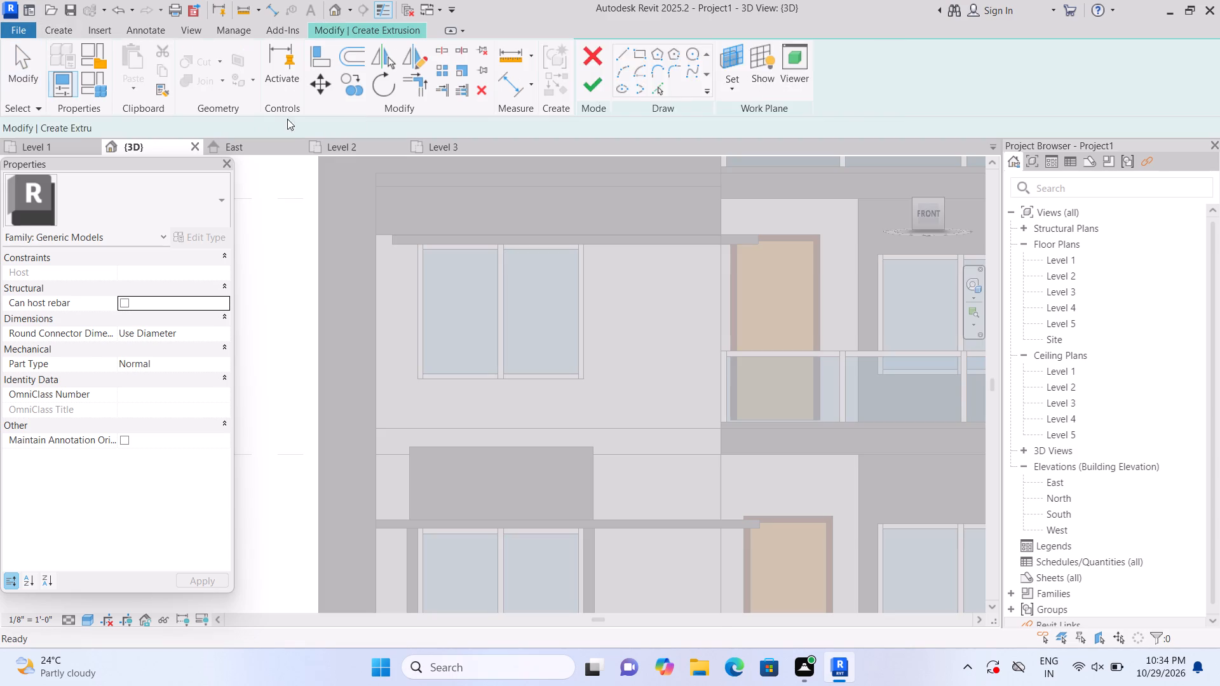
pyautogui.click(817, 95)
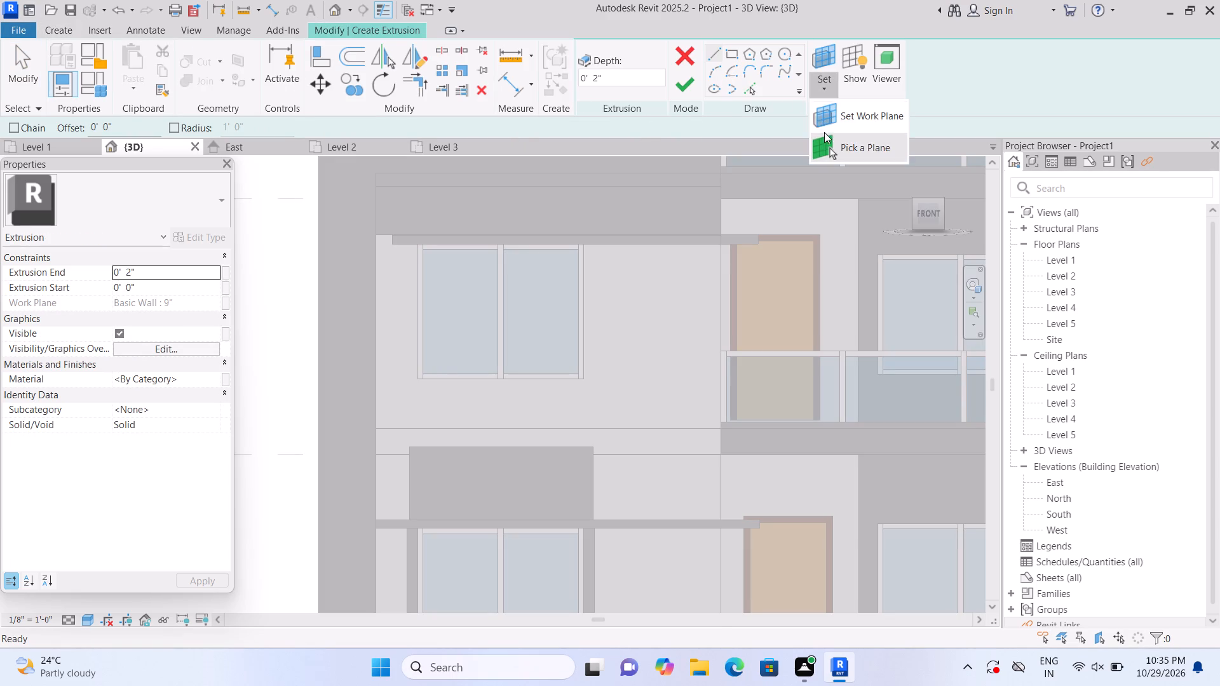
pyautogui.click(827, 134)
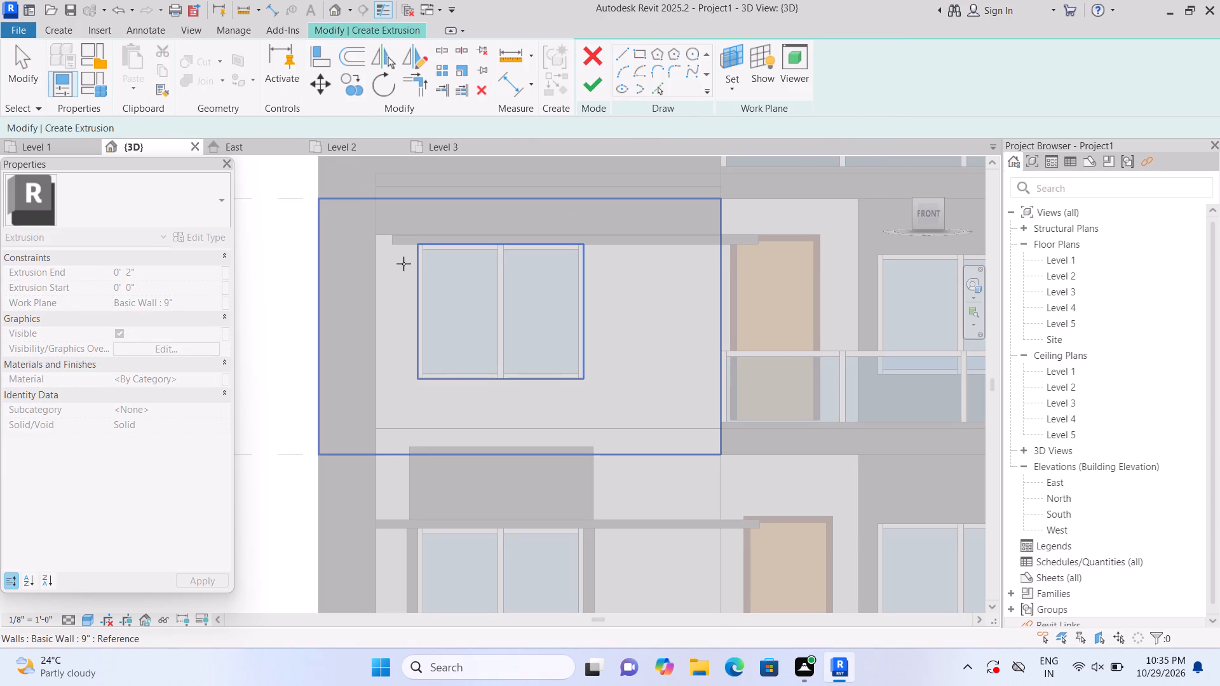
pyautogui.click(403, 264)
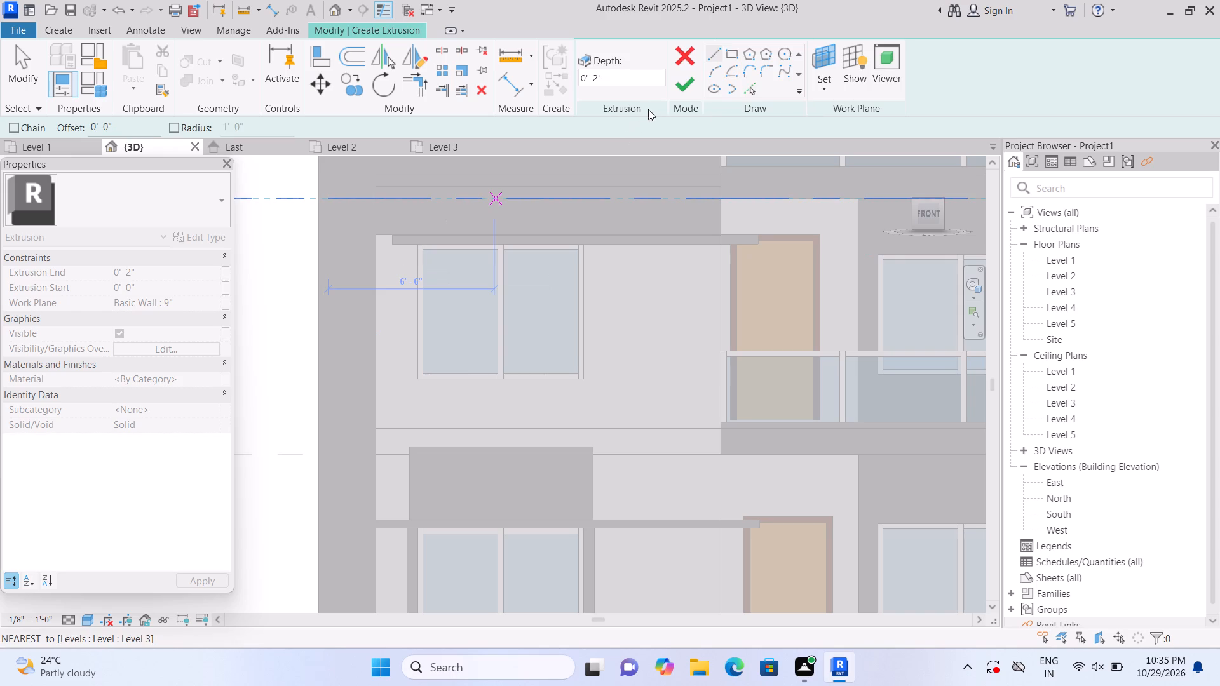
pyautogui.click(732, 54)
pyautogui.scroll(2, 466, 304)
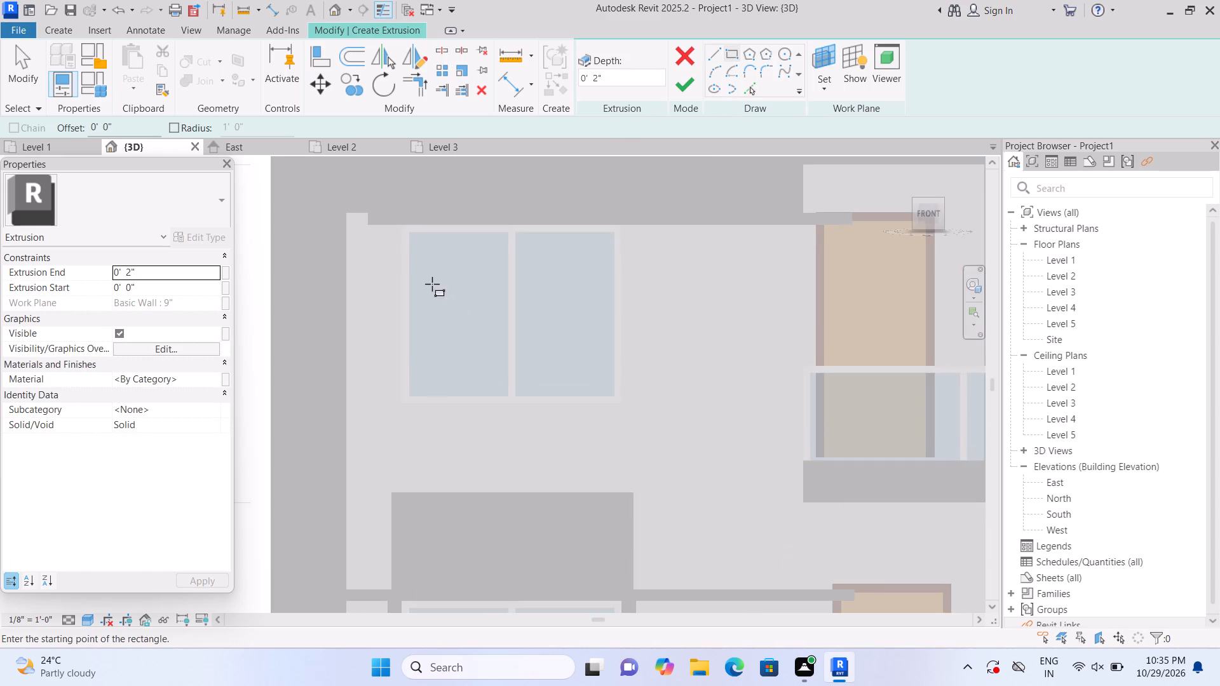
pyautogui.scroll(1, 431, 284)
pyautogui.click(337, 198)
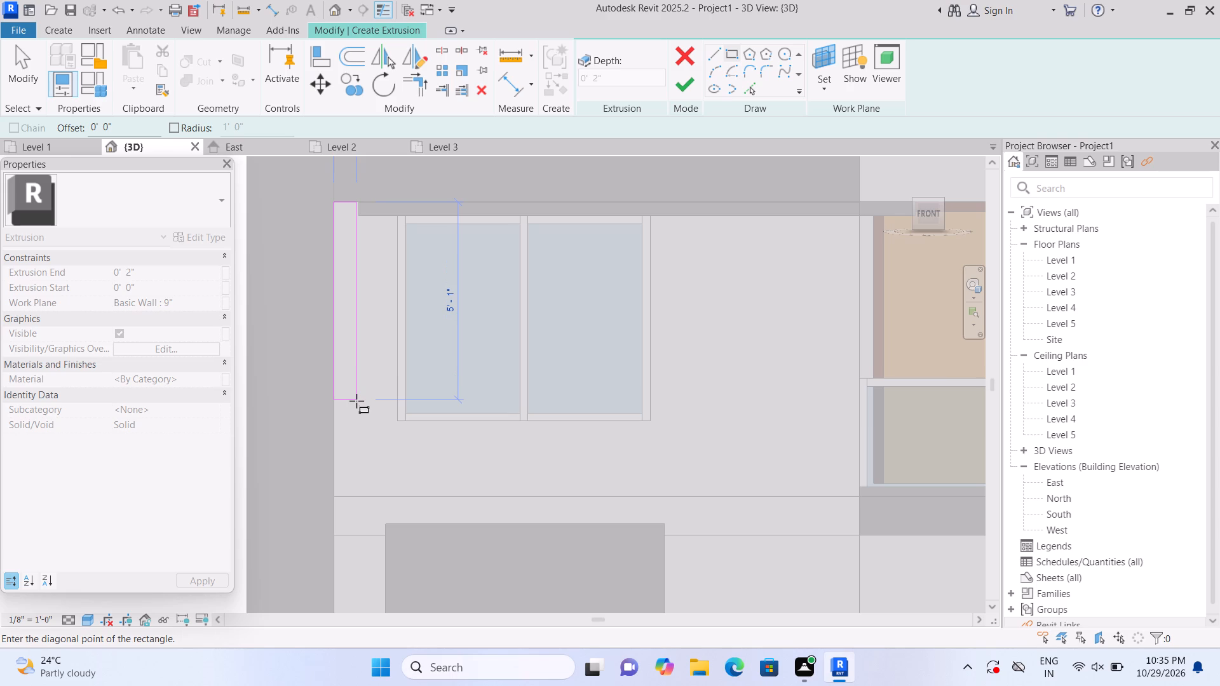
pyautogui.click(358, 496)
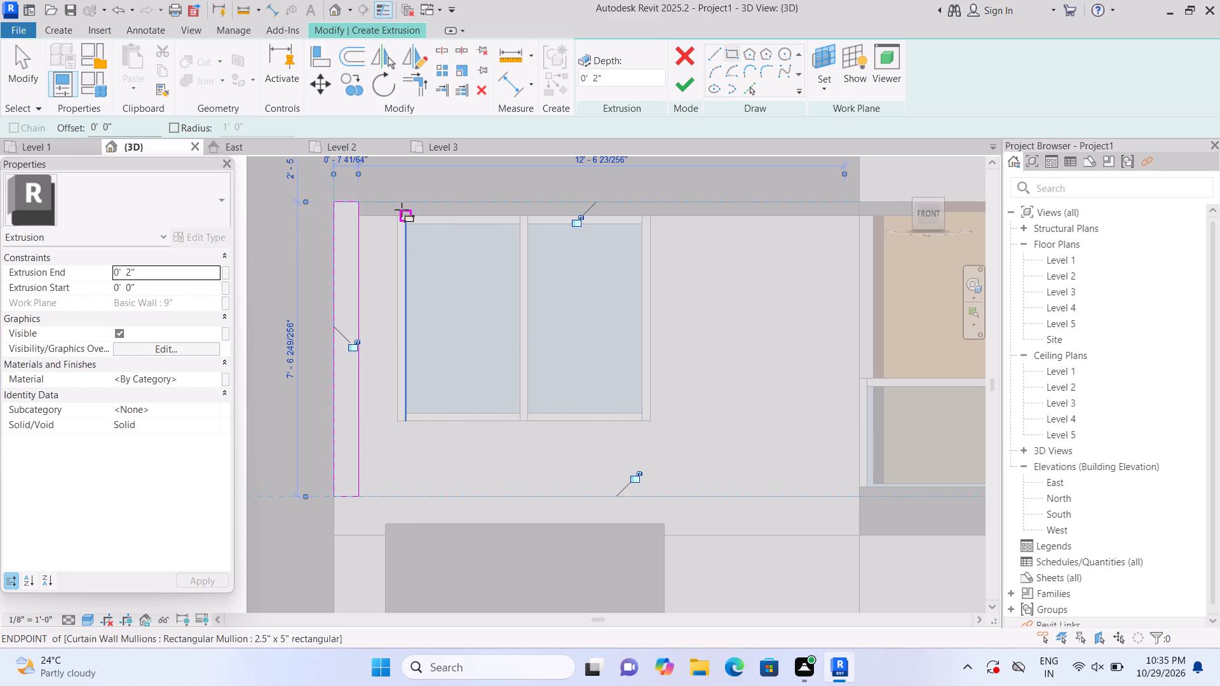
pyautogui.click(681, 87)
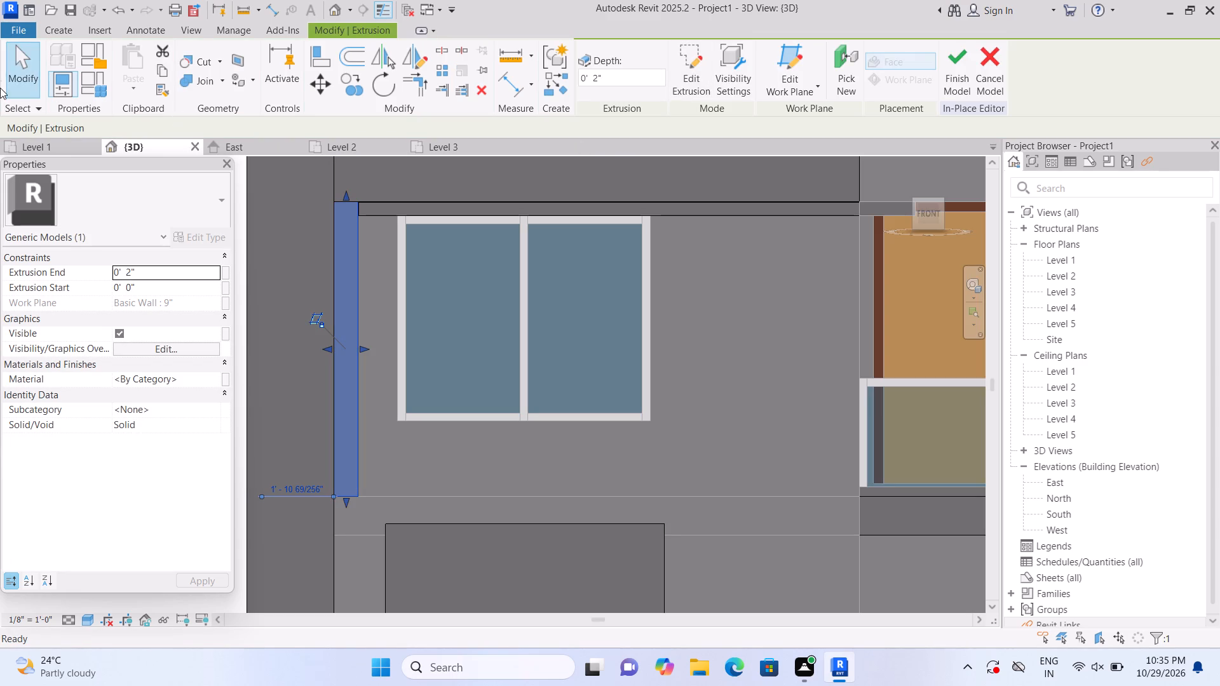
# Extrude a 0' 2" deep strip, about 1' 5" wide and 7' 11" high, beside the edge strip down to the block above the lower window.
pyautogui.click(65, 32)
pyautogui.click(126, 65)
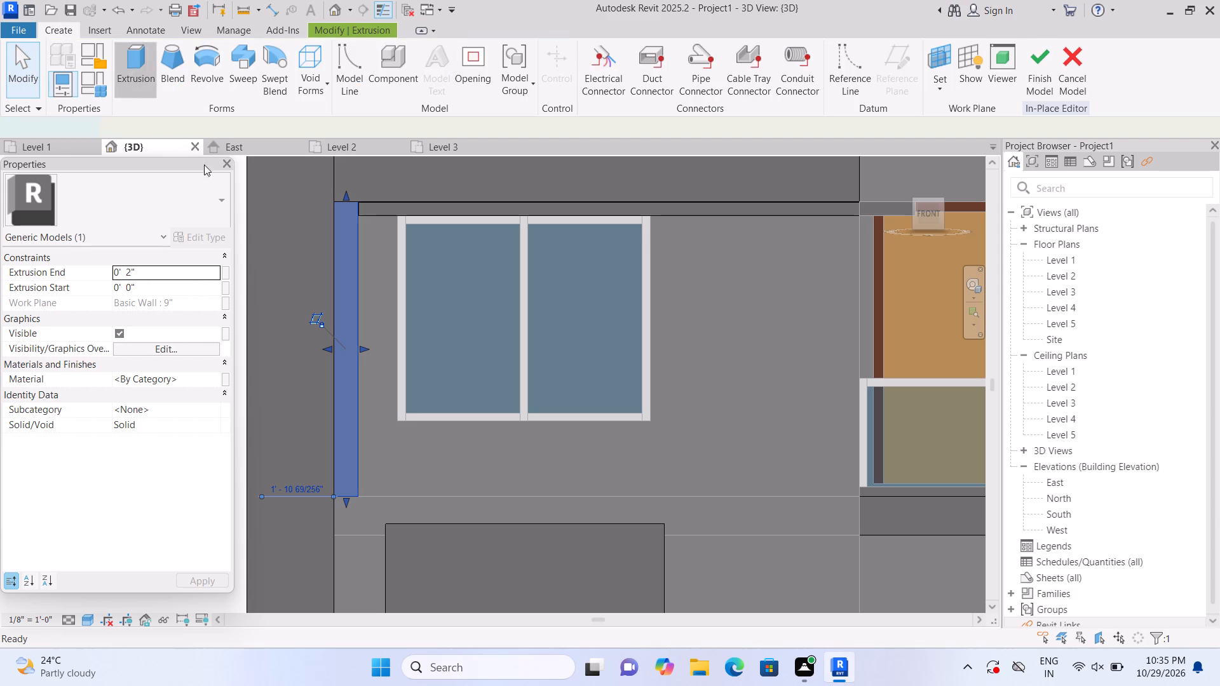
pyautogui.click(835, 91)
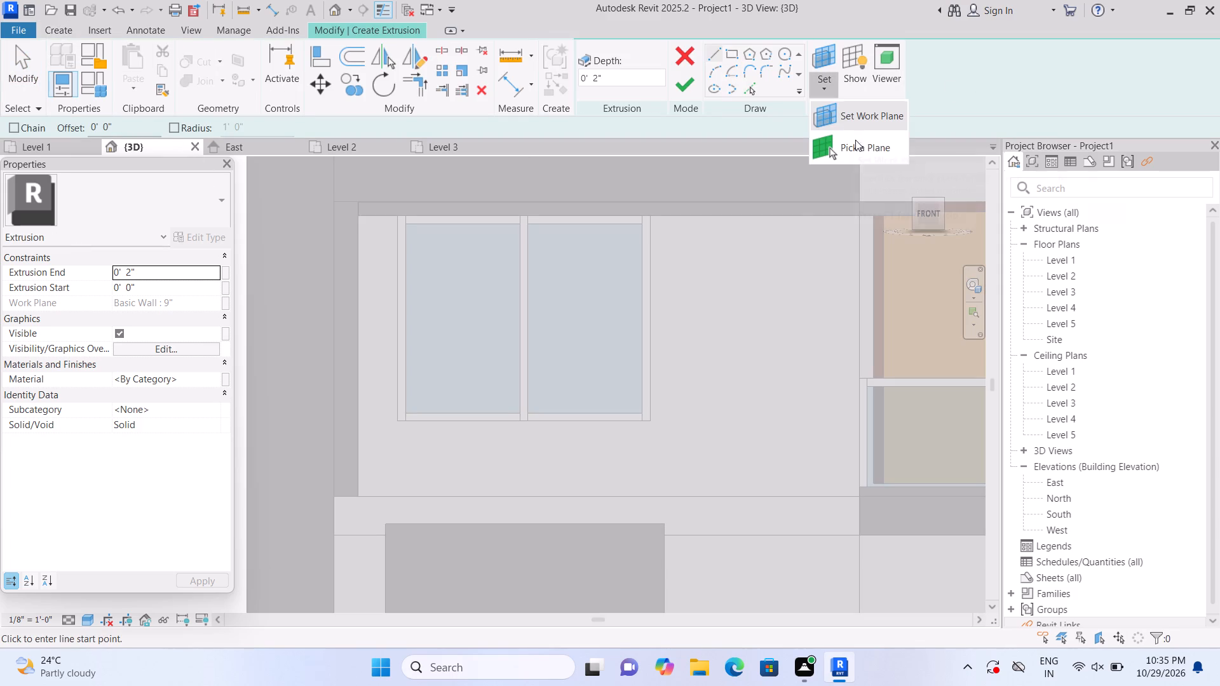
pyautogui.click(862, 154)
pyautogui.click(752, 265)
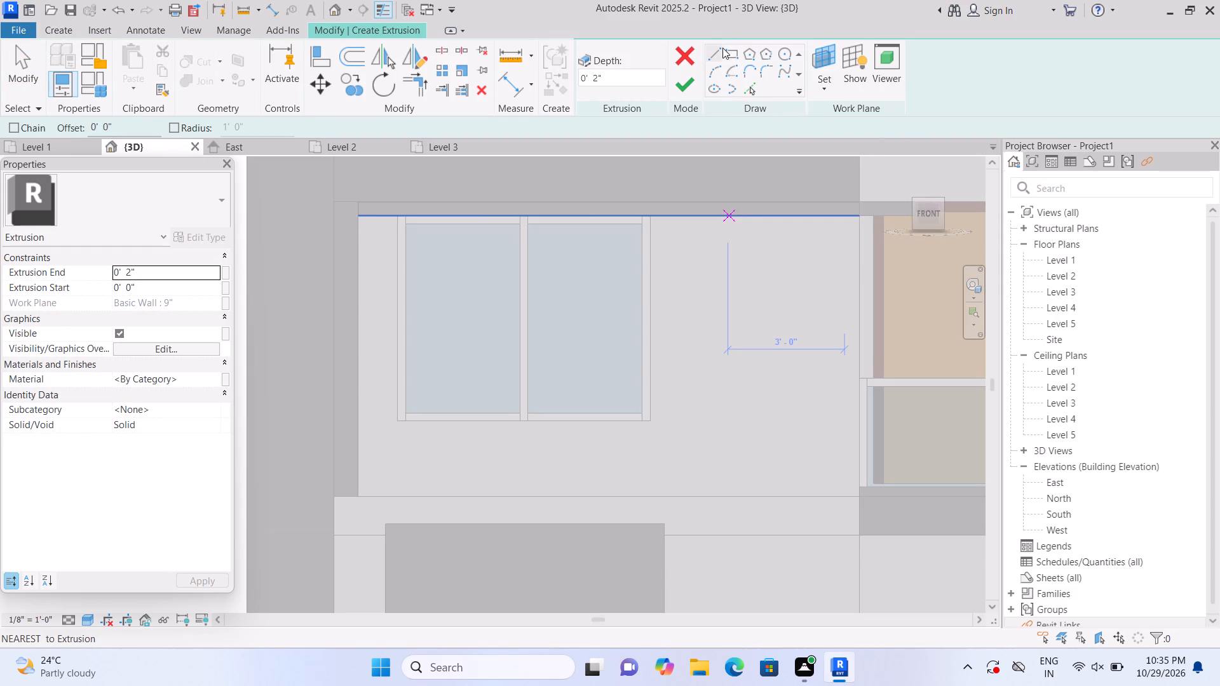
pyautogui.click(727, 50)
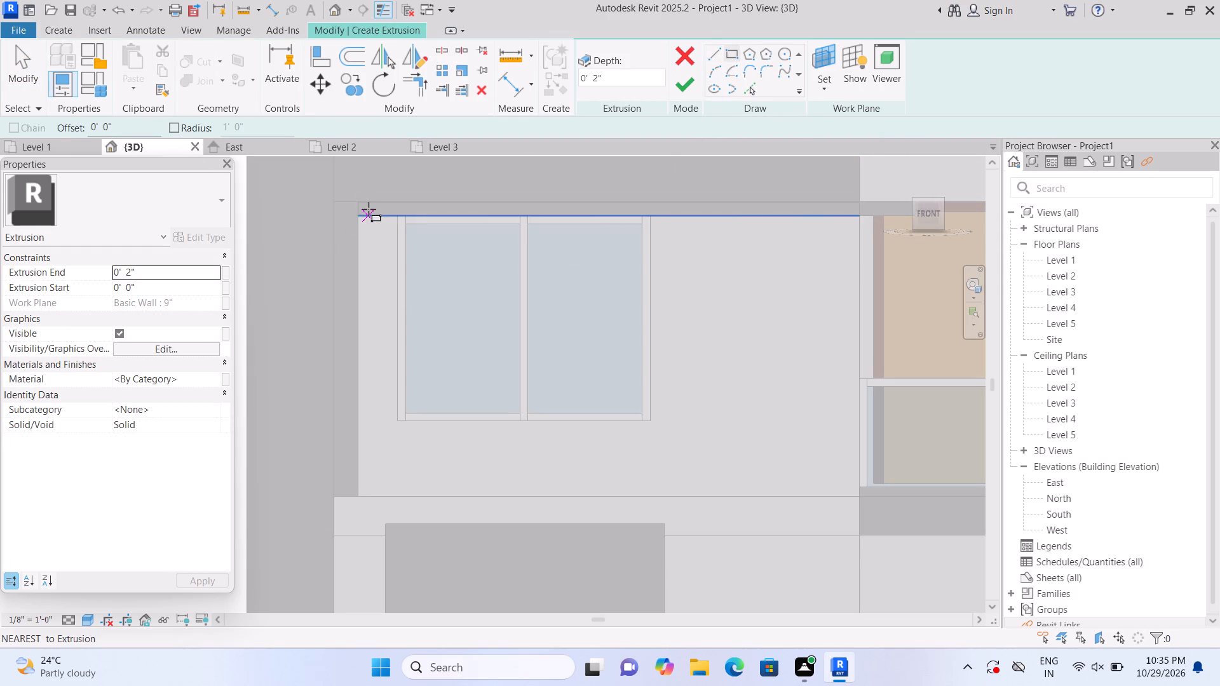
pyautogui.click(360, 217)
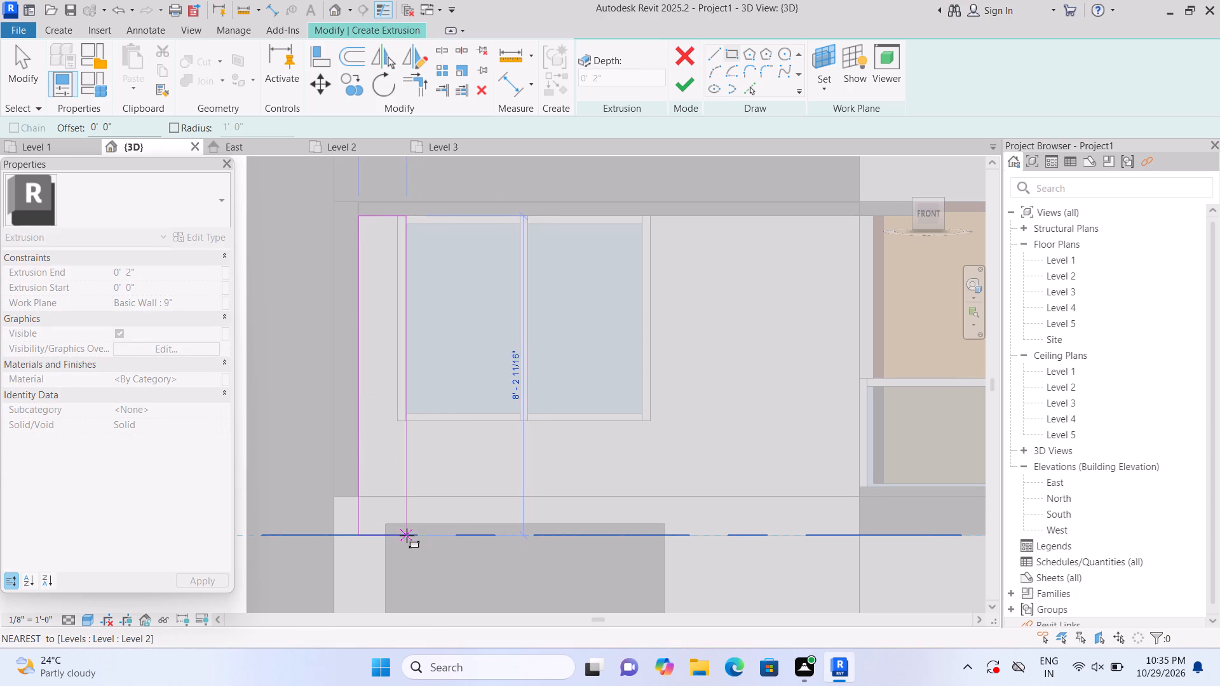
pyautogui.scroll(1, 407, 535)
pyautogui.moveTo(407, 535); pyautogui.dragTo(400, 411, button='middle')
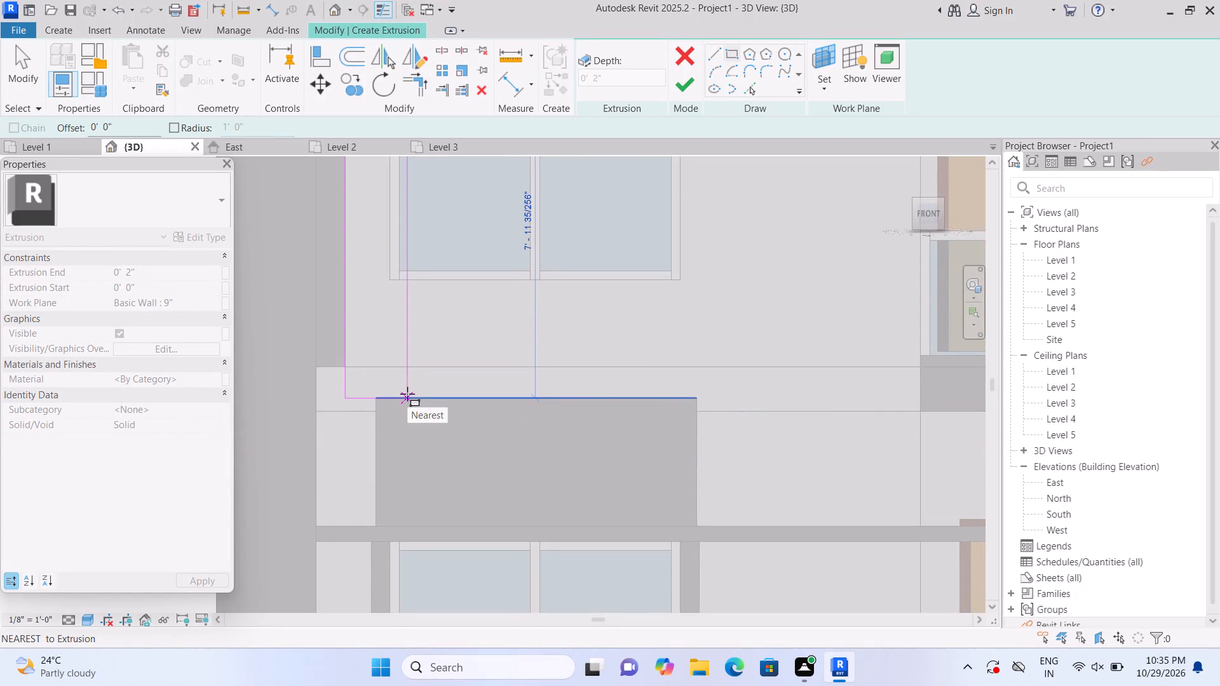
pyautogui.click(407, 394)
pyautogui.moveTo(455, 358); pyautogui.dragTo(495, 440, button='middle')
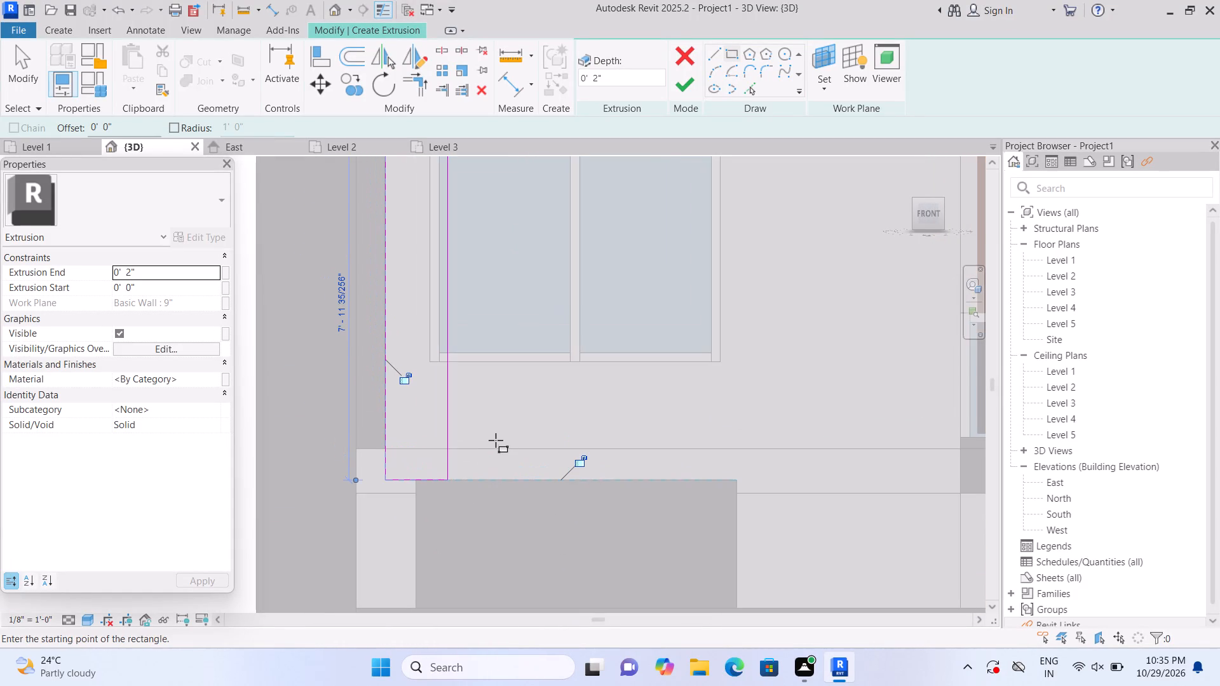
pyautogui.scroll(-3, 496, 439)
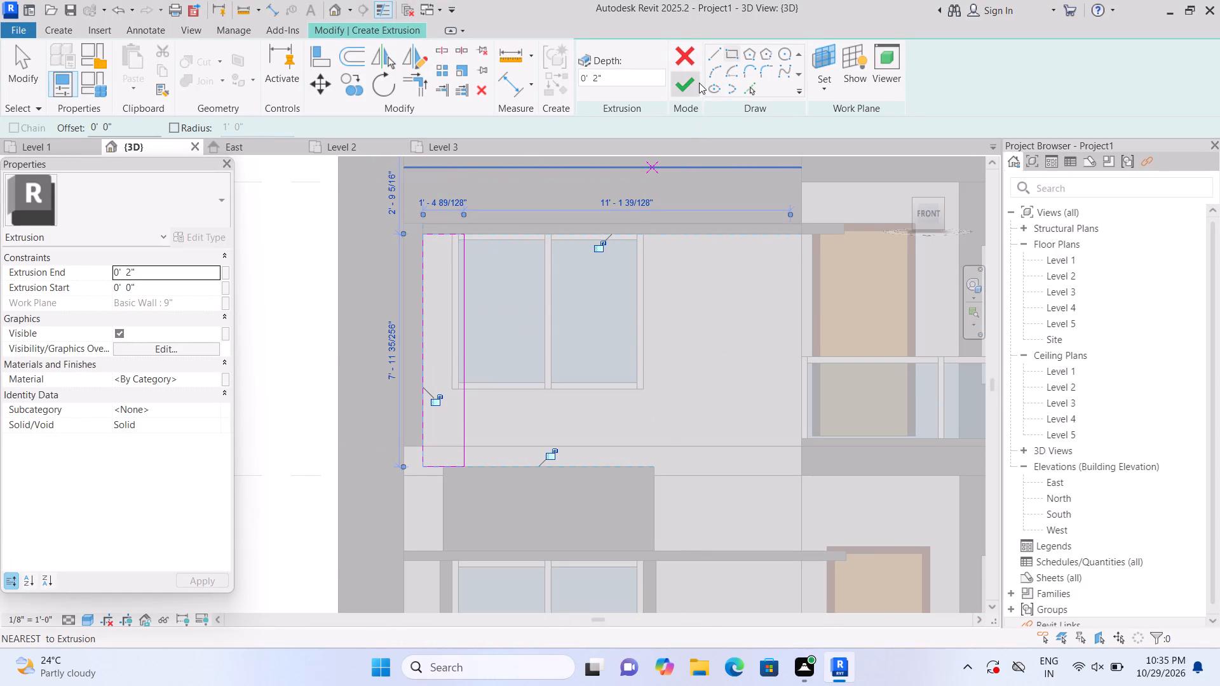
pyautogui.click(699, 83)
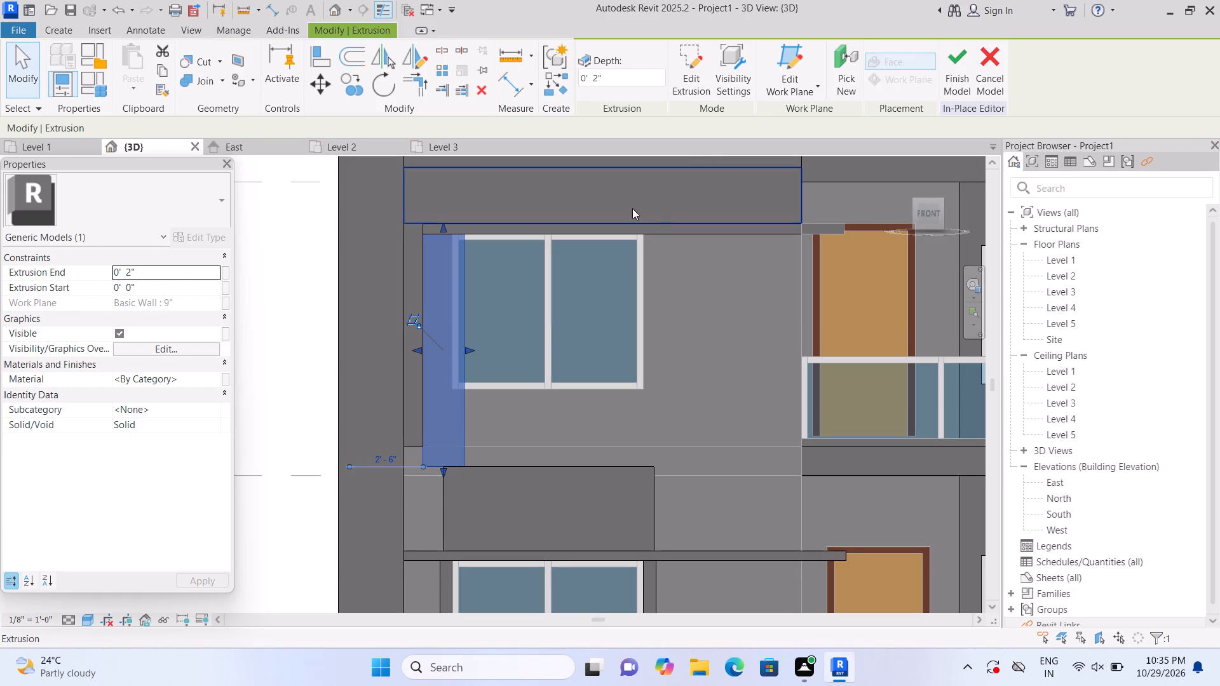
# Extrude a 0' 2" deep strip, about 0' 6" wide and 3' 7" high, from the bottom of the outer edge strip down to the lower ledge.
pyautogui.click(70, 34)
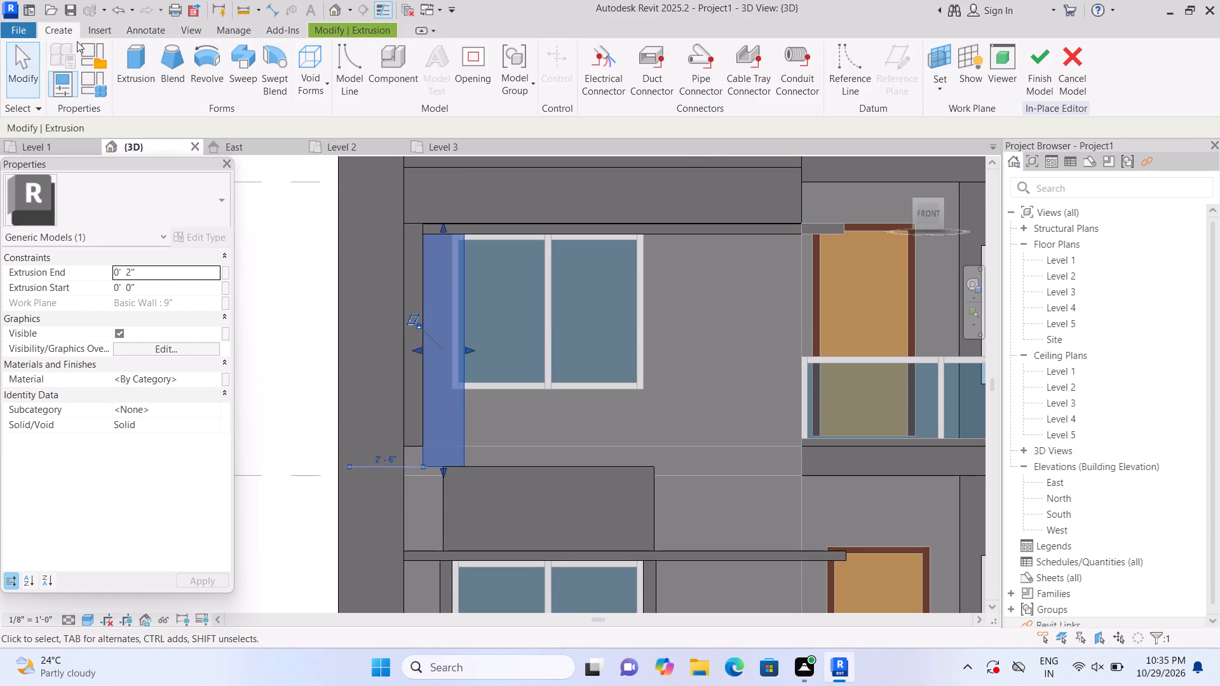
pyautogui.click(140, 69)
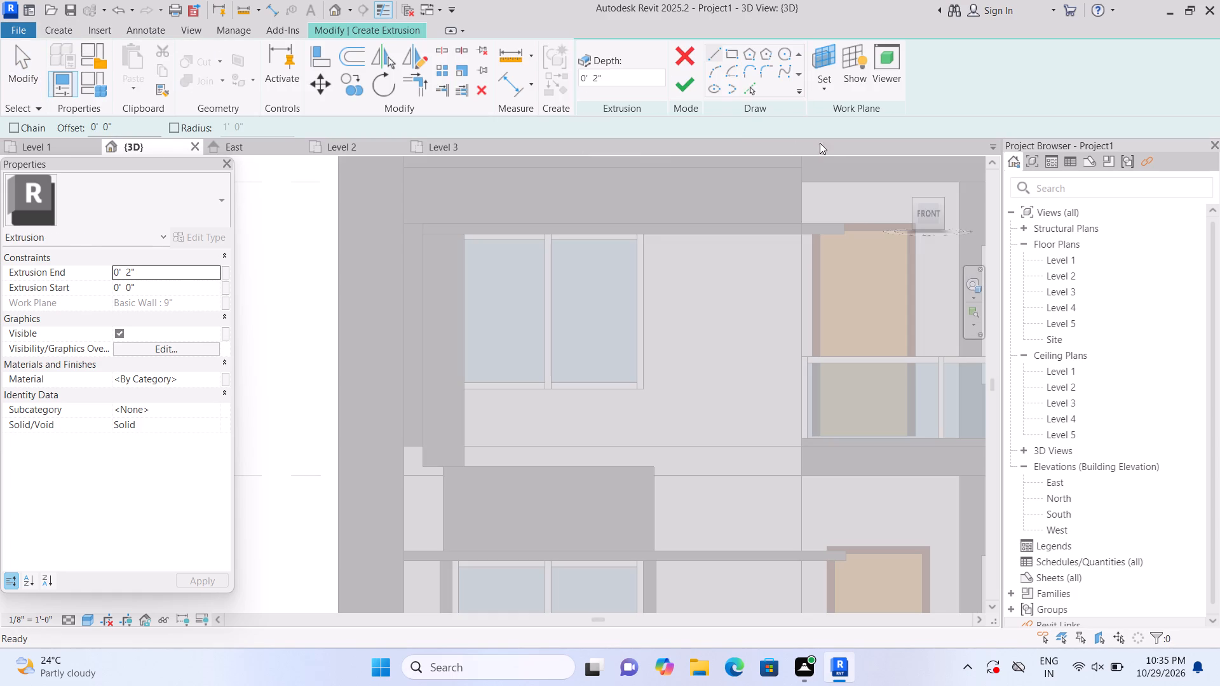
pyautogui.click(823, 91)
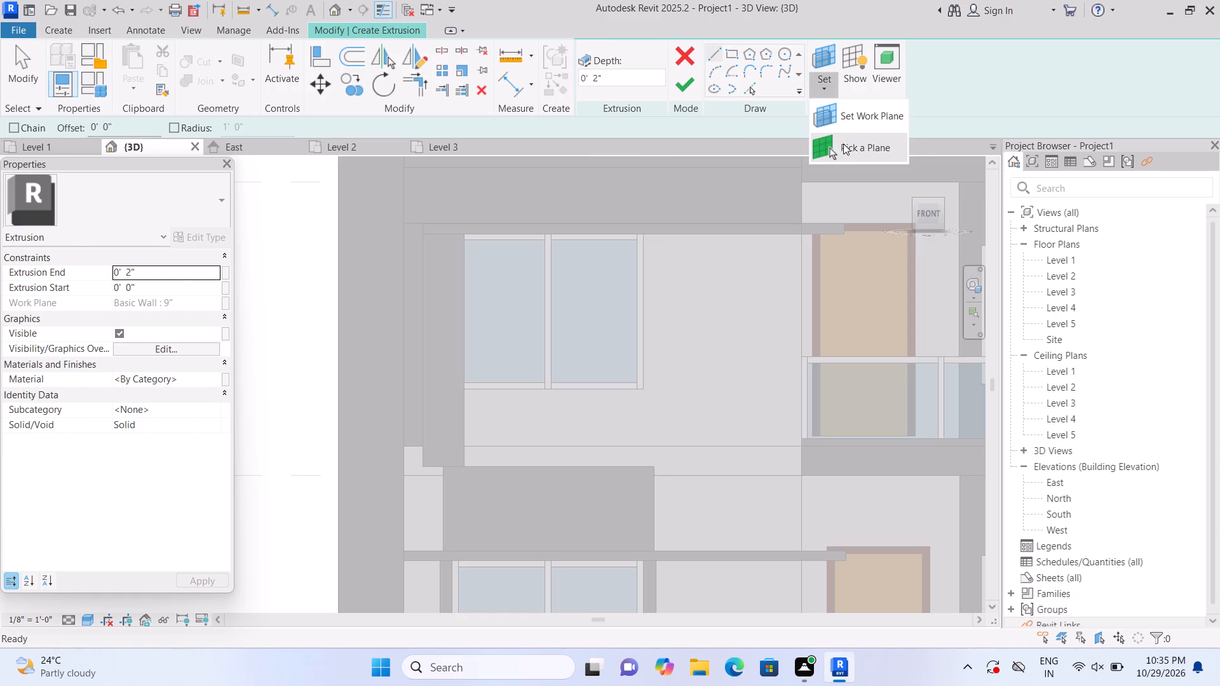
pyautogui.click(843, 144)
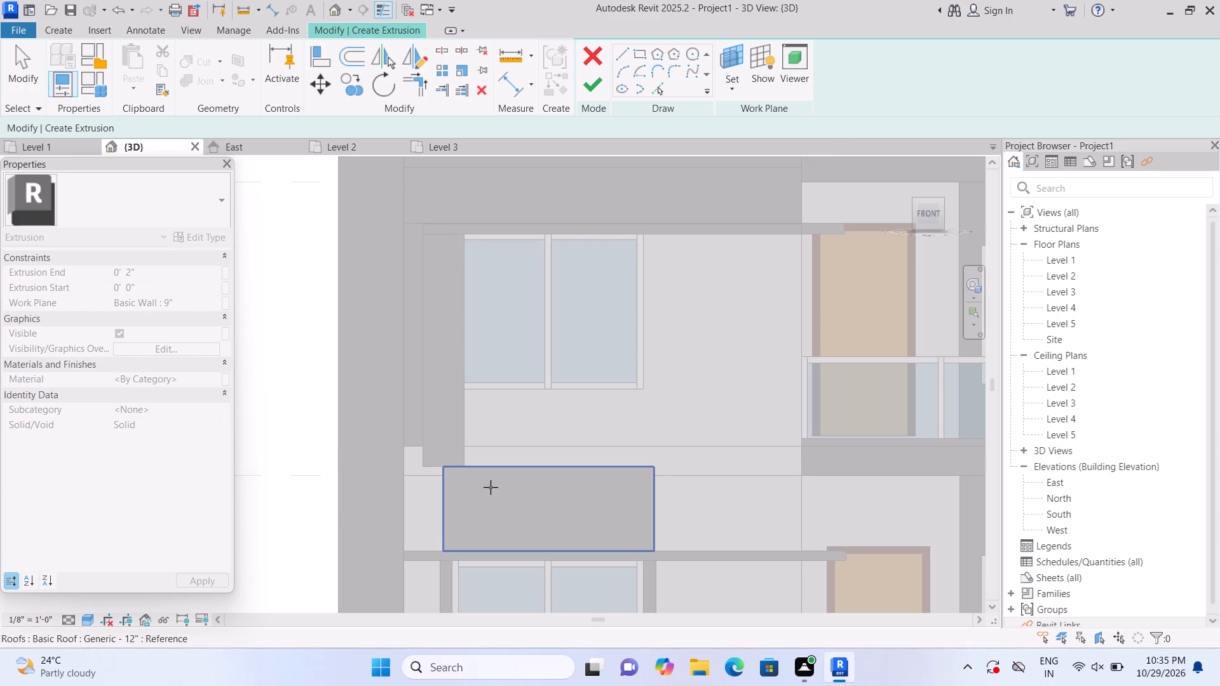
pyautogui.moveTo(414, 422); pyautogui.dragTo(398, 330, button='middle')
pyautogui.scroll(1, 397, 419)
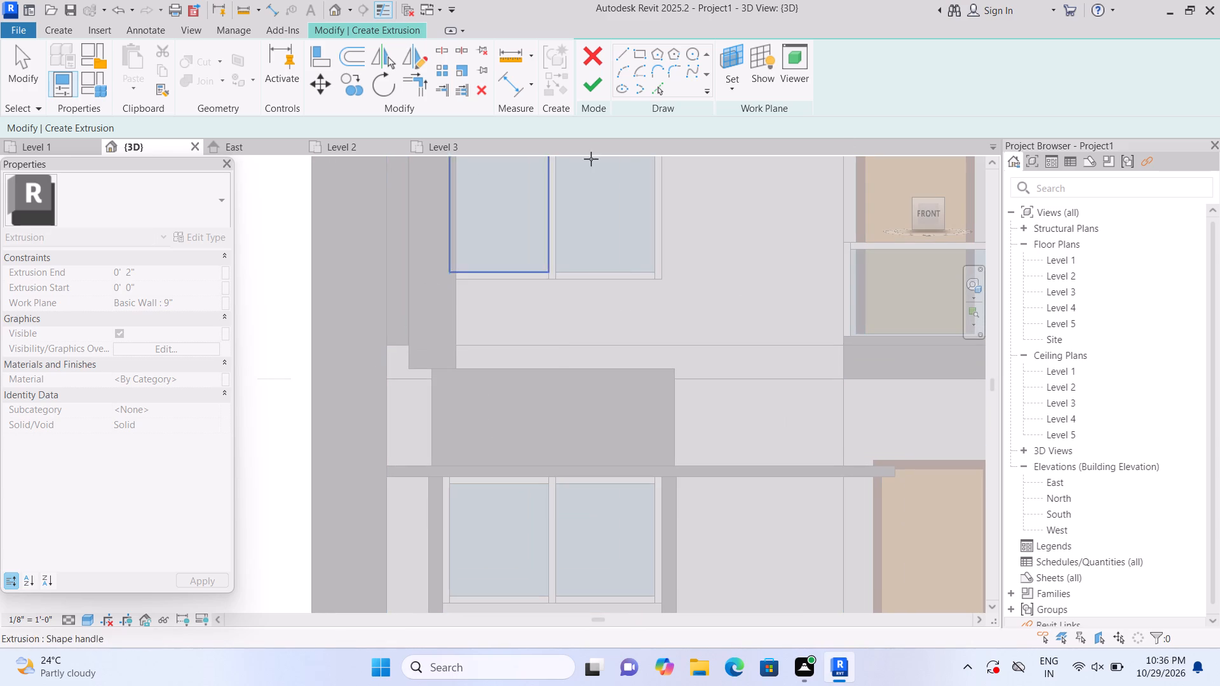
pyautogui.click(733, 86)
pyautogui.click(744, 139)
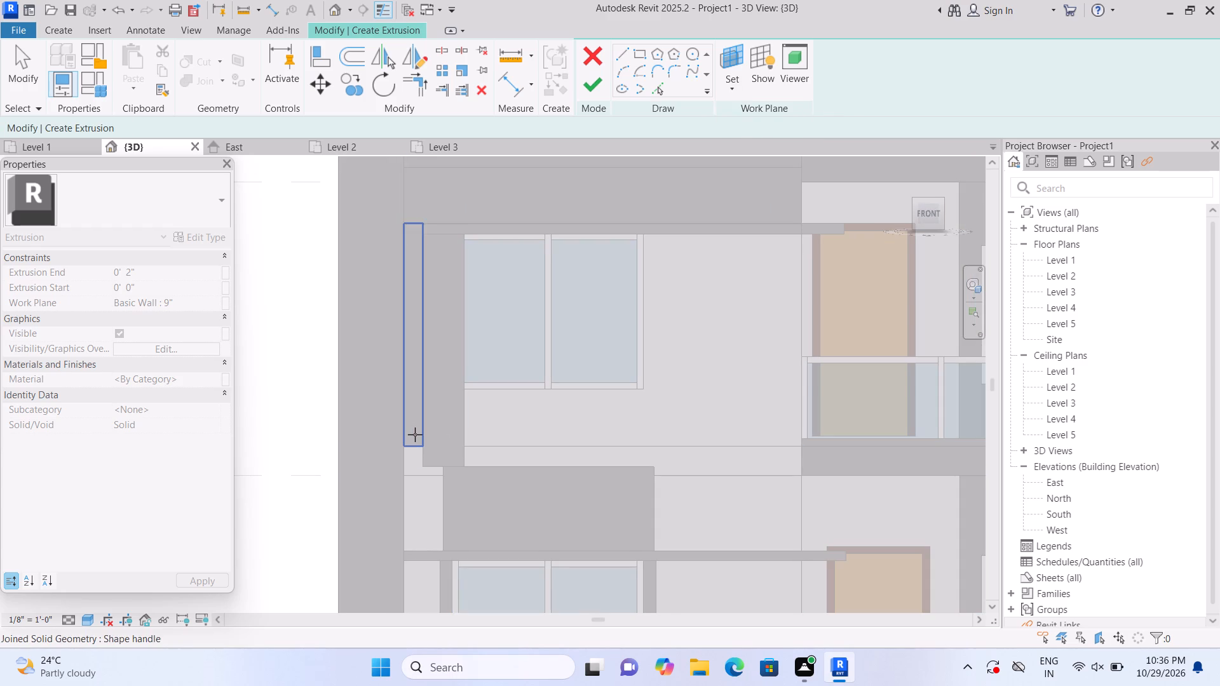
pyautogui.click(415, 434)
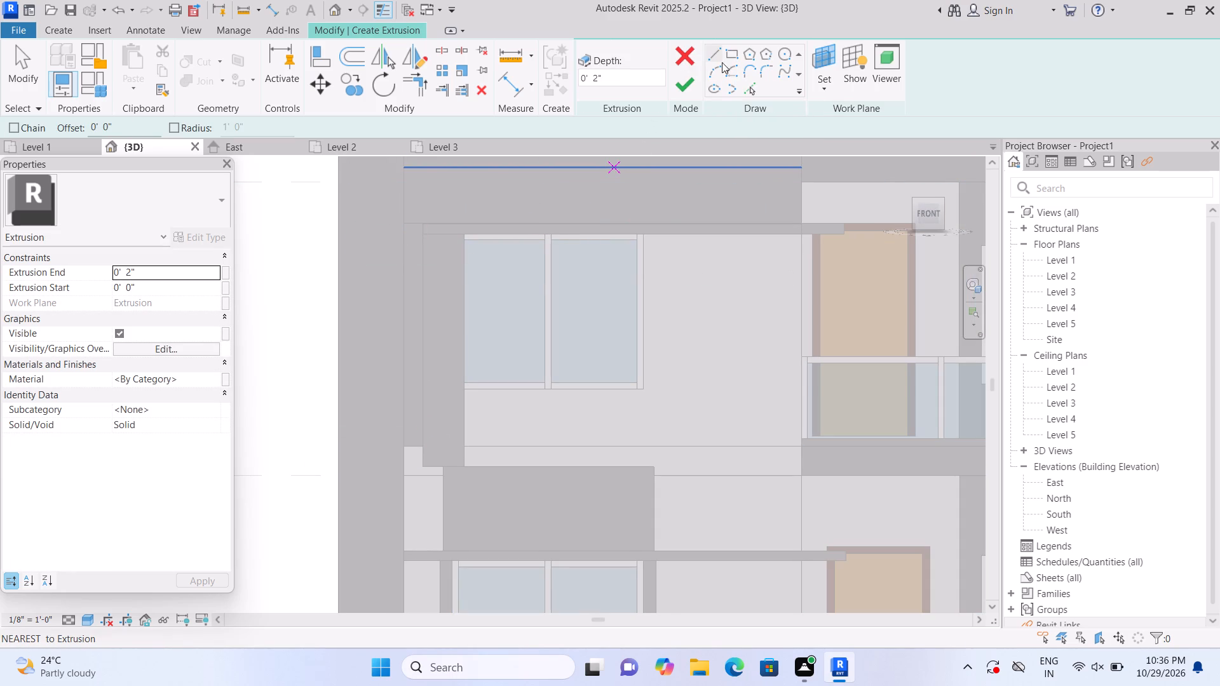
pyautogui.click(733, 59)
pyautogui.moveTo(602, 396); pyautogui.dragTo(588, 288, button='middle')
pyautogui.scroll(1, 386, 447)
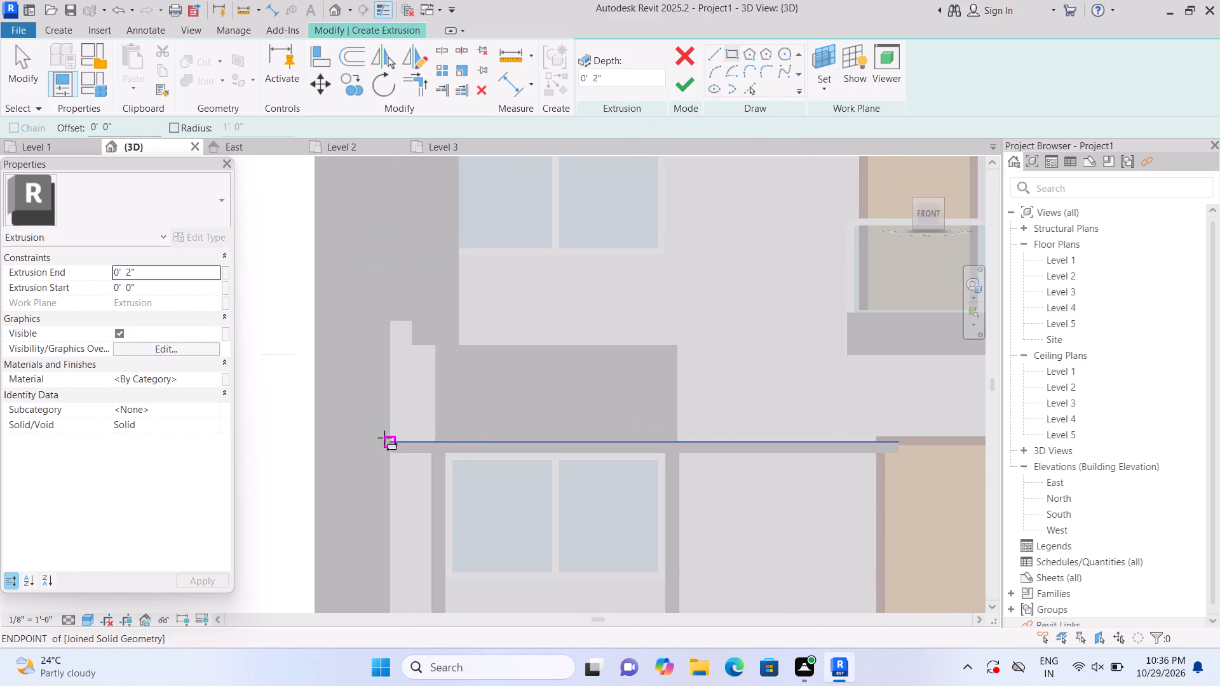
pyautogui.click(393, 325)
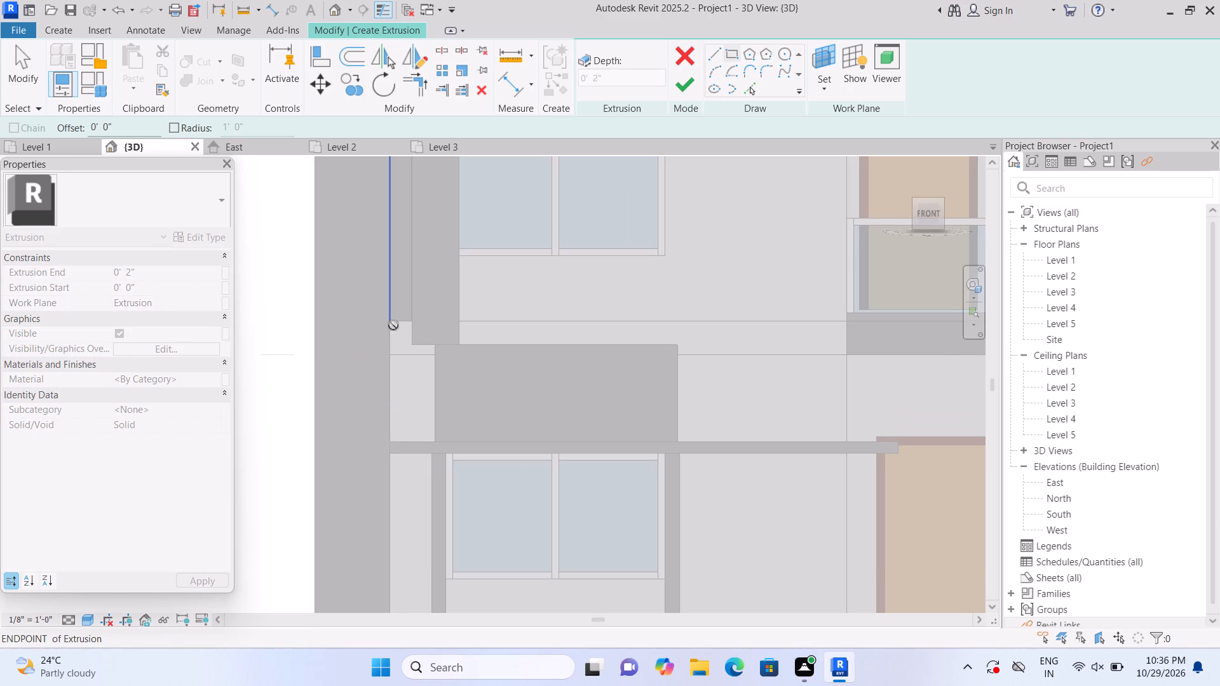
pyautogui.click(408, 442)
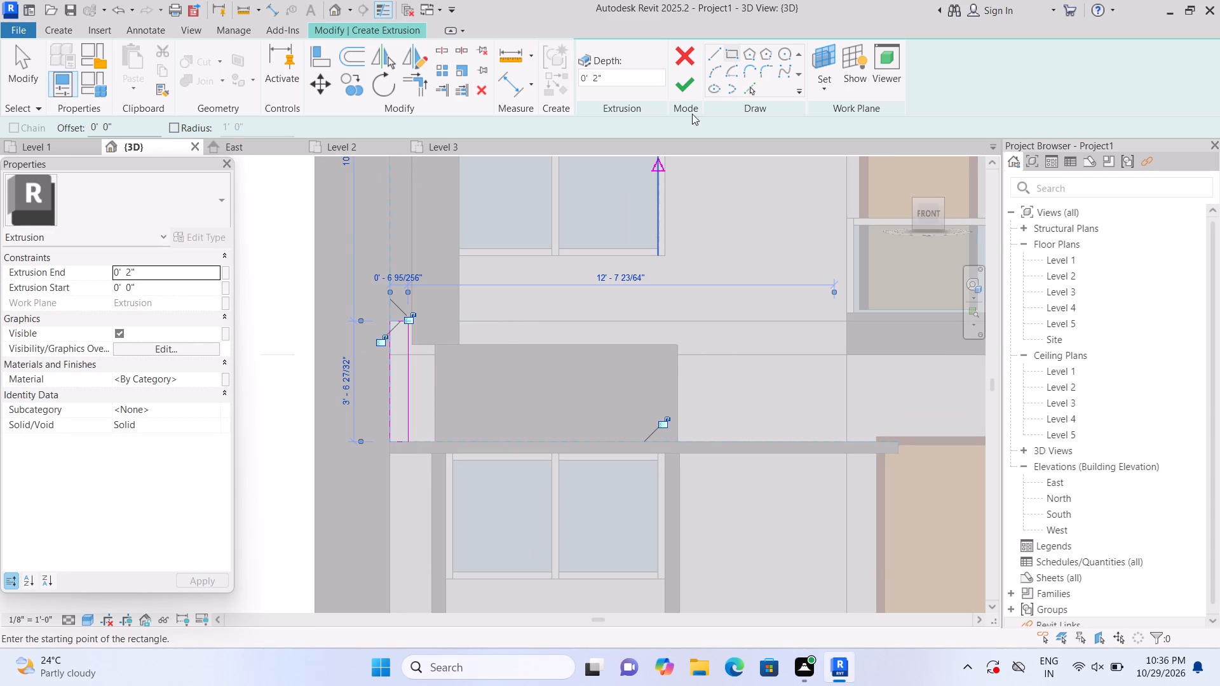
pyautogui.click(695, 83)
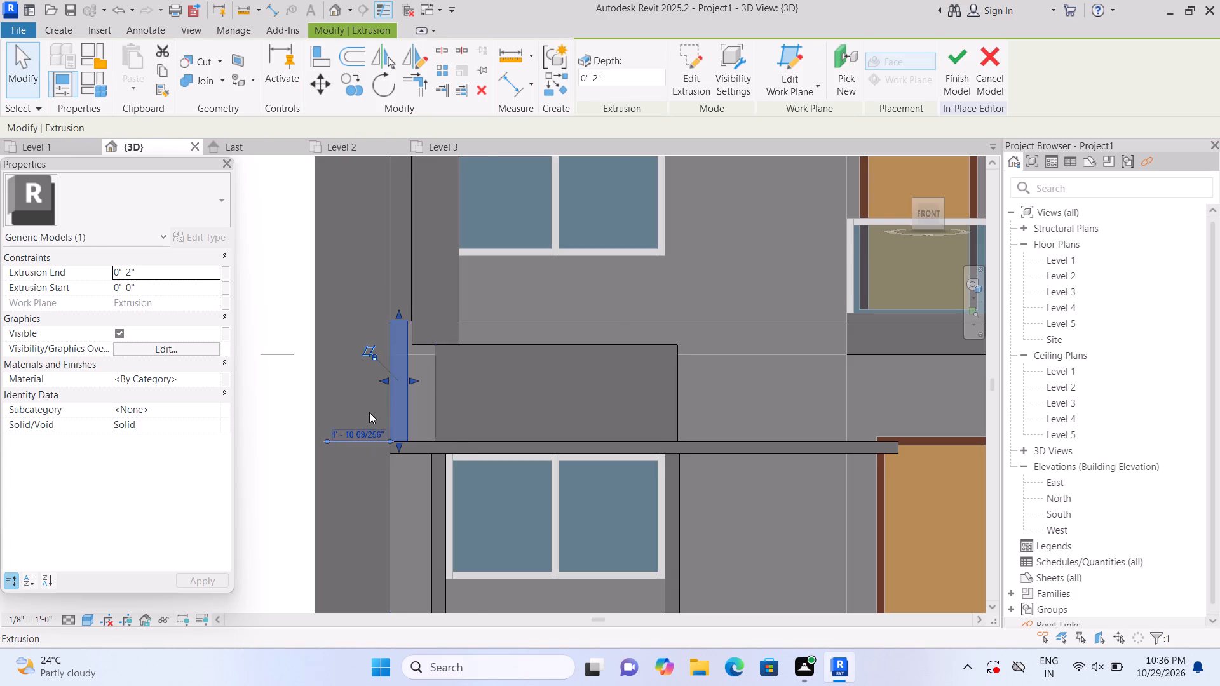
# Stretch the inner edge of the new lower strip to align with the outer edge strip above it.
pyautogui.scroll(2, 369, 412)
pyautogui.click(425, 370)
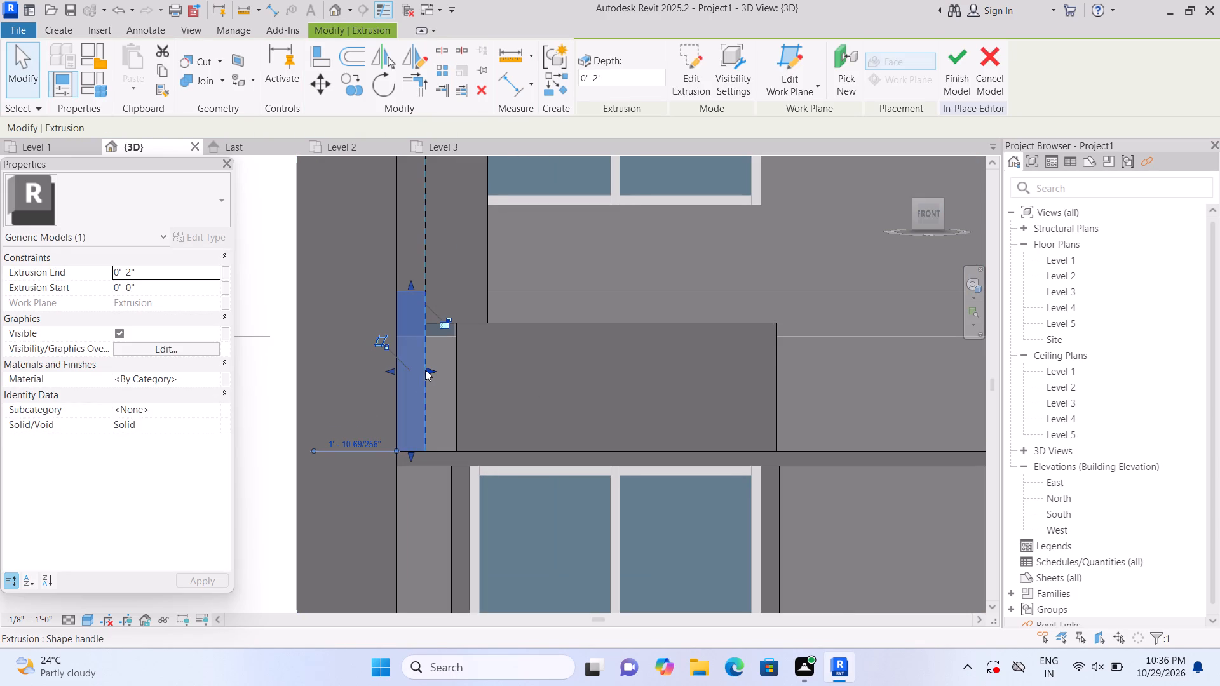
pyautogui.press('Escape')
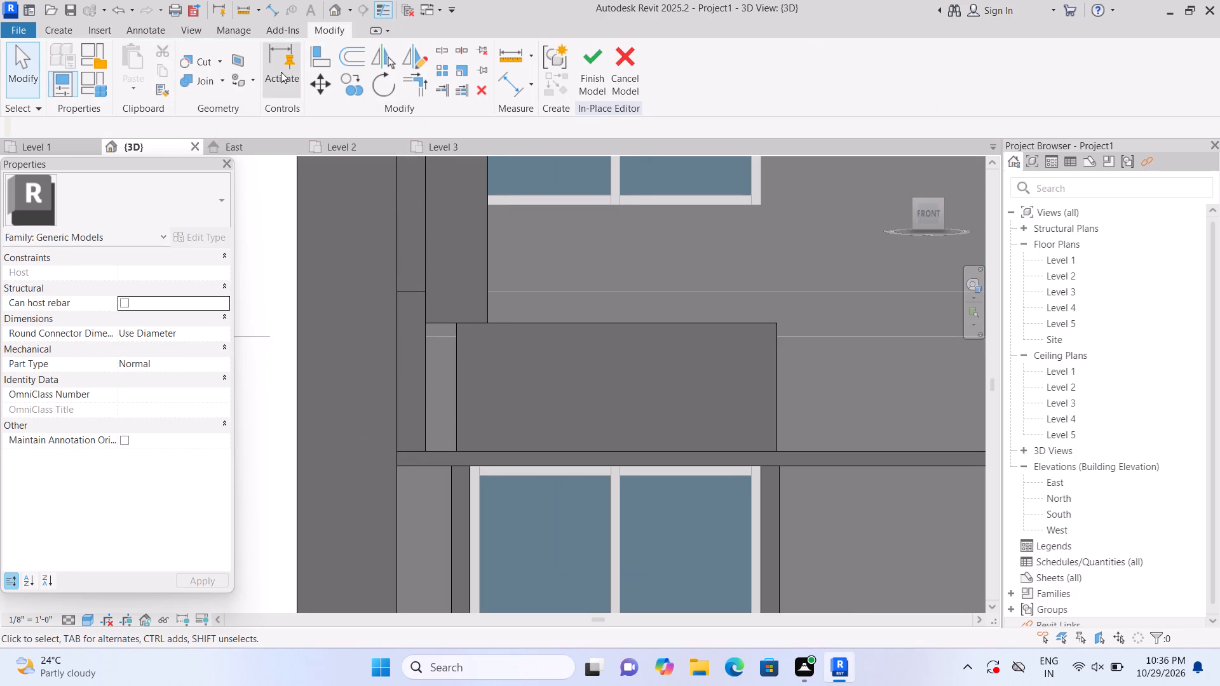
# Extrude a 0' 2" deep strip, about 0' 8" wide and 2' 10" high, filling the gap between the lower edge strip and the projecting block.
pyautogui.click(69, 25)
pyautogui.click(137, 68)
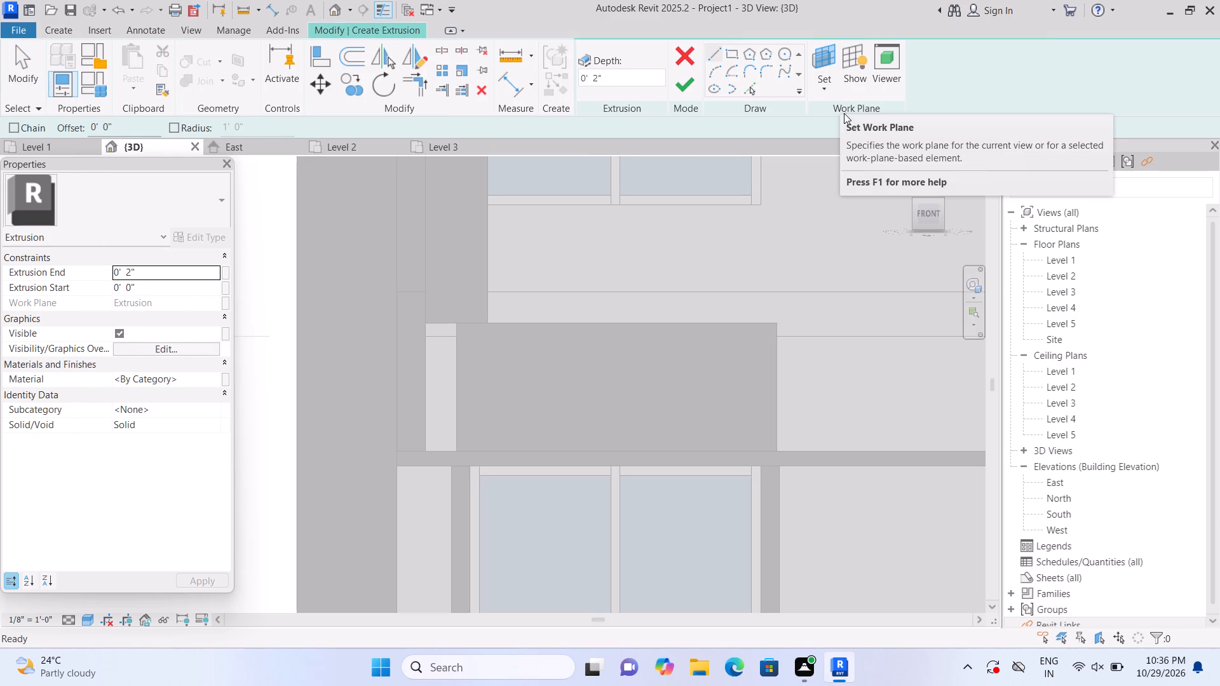
pyautogui.click(822, 86)
pyautogui.click(848, 150)
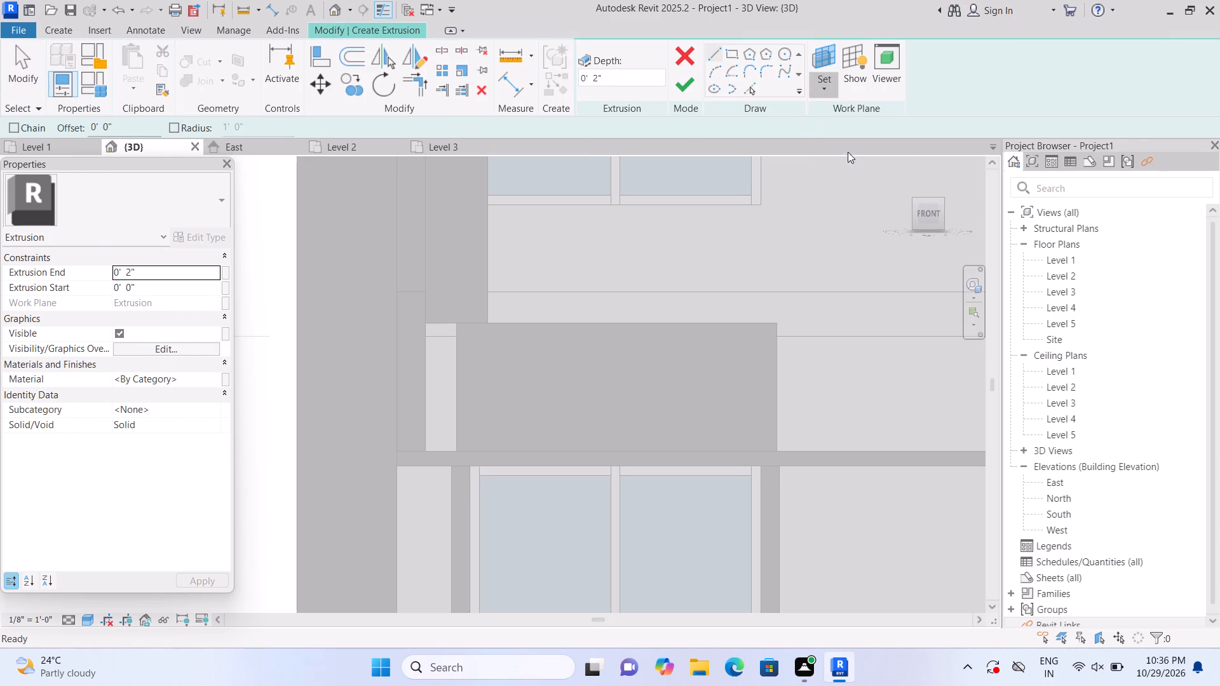
pyautogui.click(472, 371)
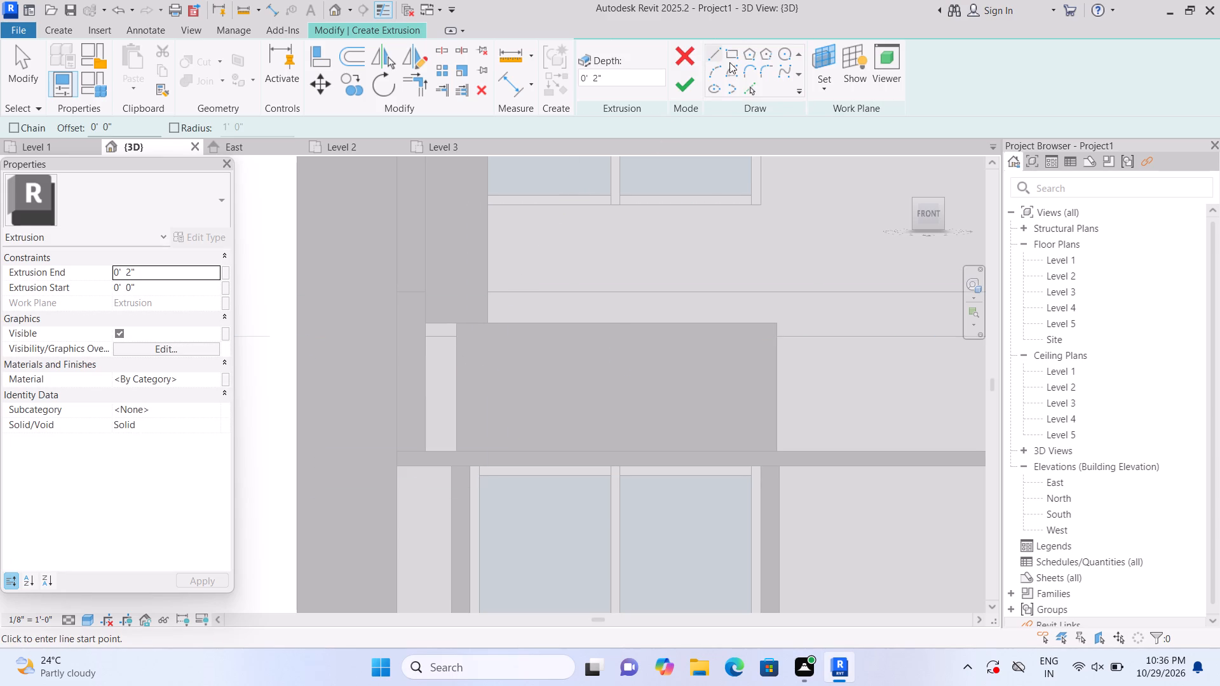
pyautogui.click(731, 58)
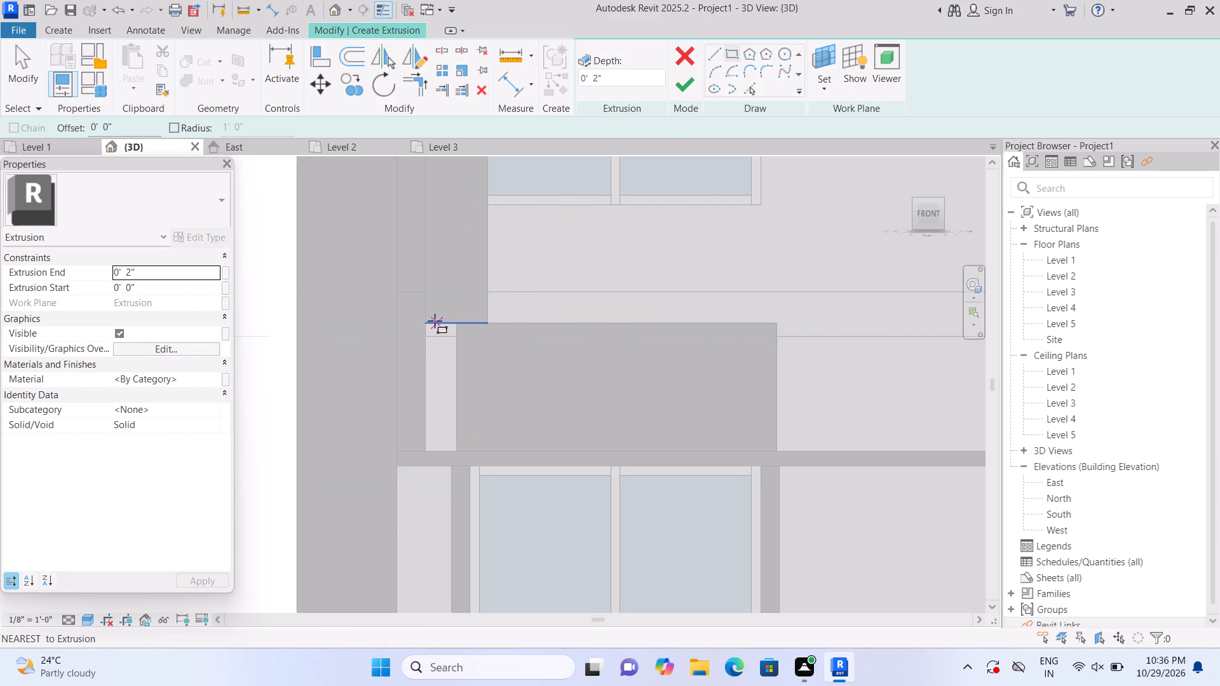
pyautogui.click(427, 319)
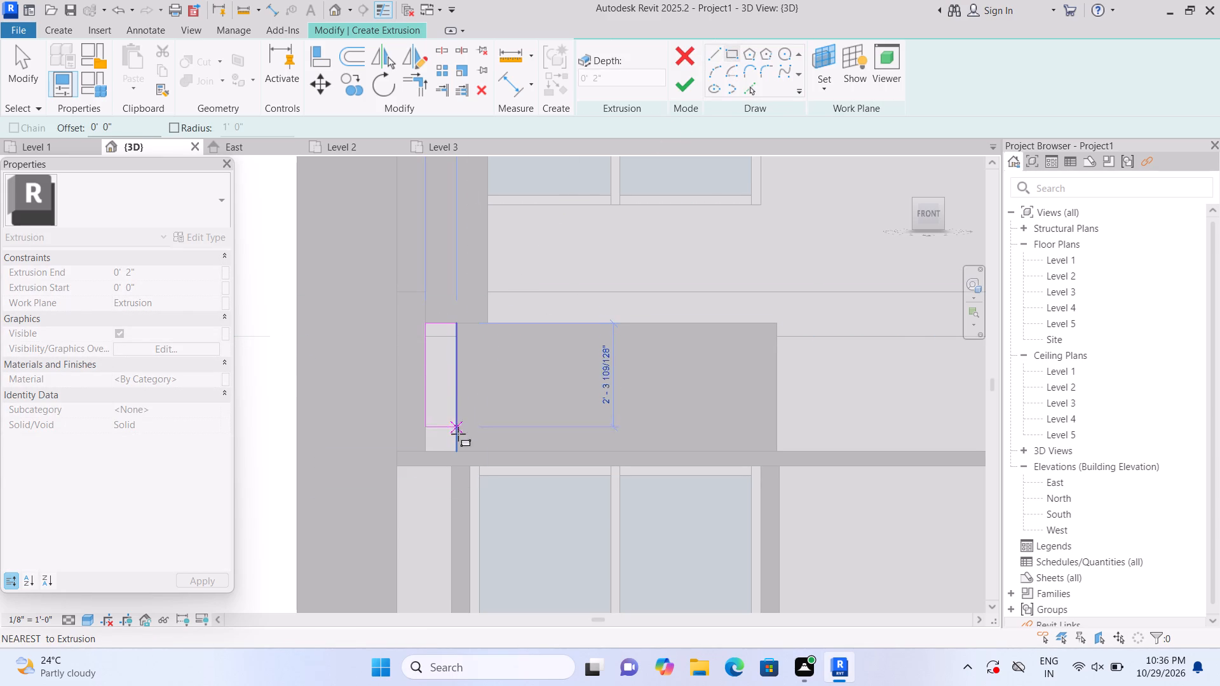
pyautogui.click(460, 452)
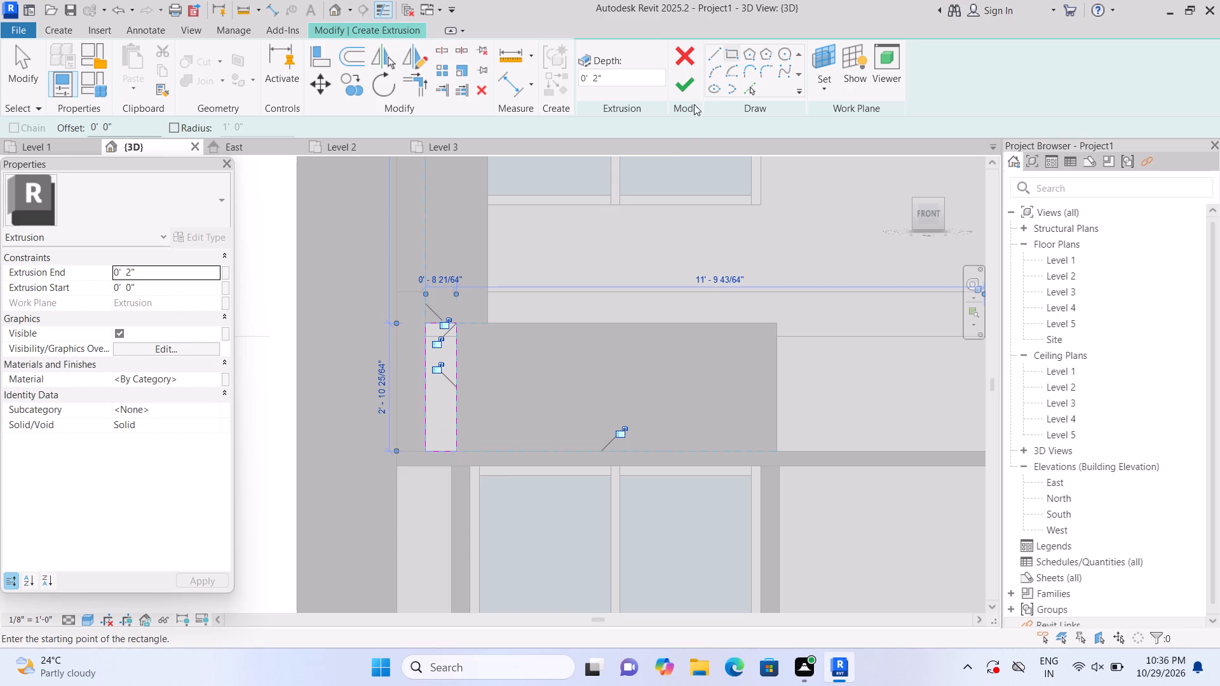
pyautogui.click(692, 94)
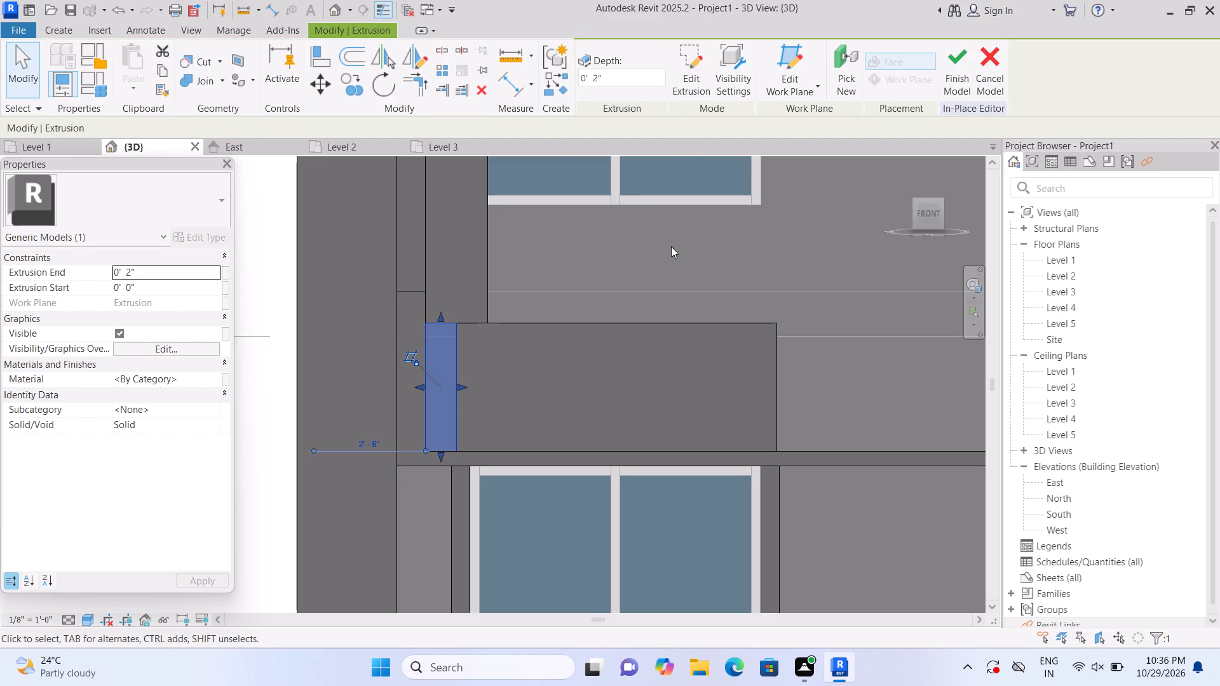
pyautogui.scroll(-3, 693, 323)
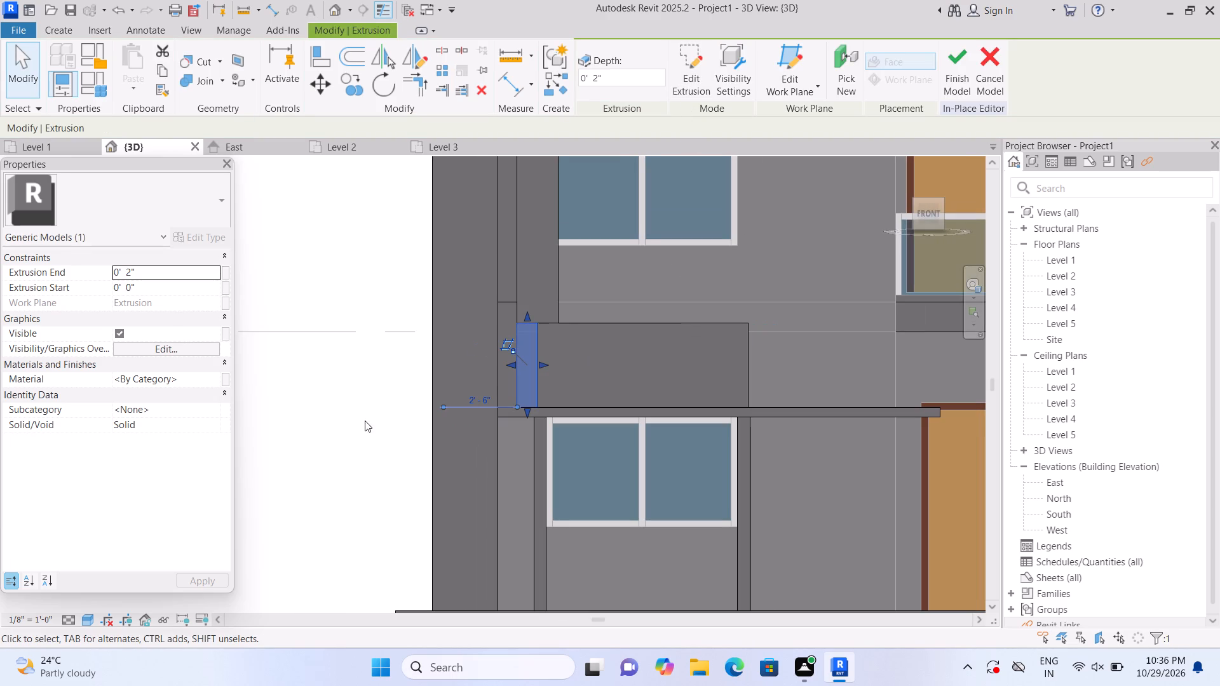
pyautogui.click(365, 421)
# Extrude a 0' 2" deep panel, about 5' 4 1/2" wide and 7' 11" high, on the wall between the upper window and the balcony.
pyautogui.moveTo(376, 412); pyautogui.dragTo(285, 481, button='middle')
pyautogui.scroll(-2, 283, 473)
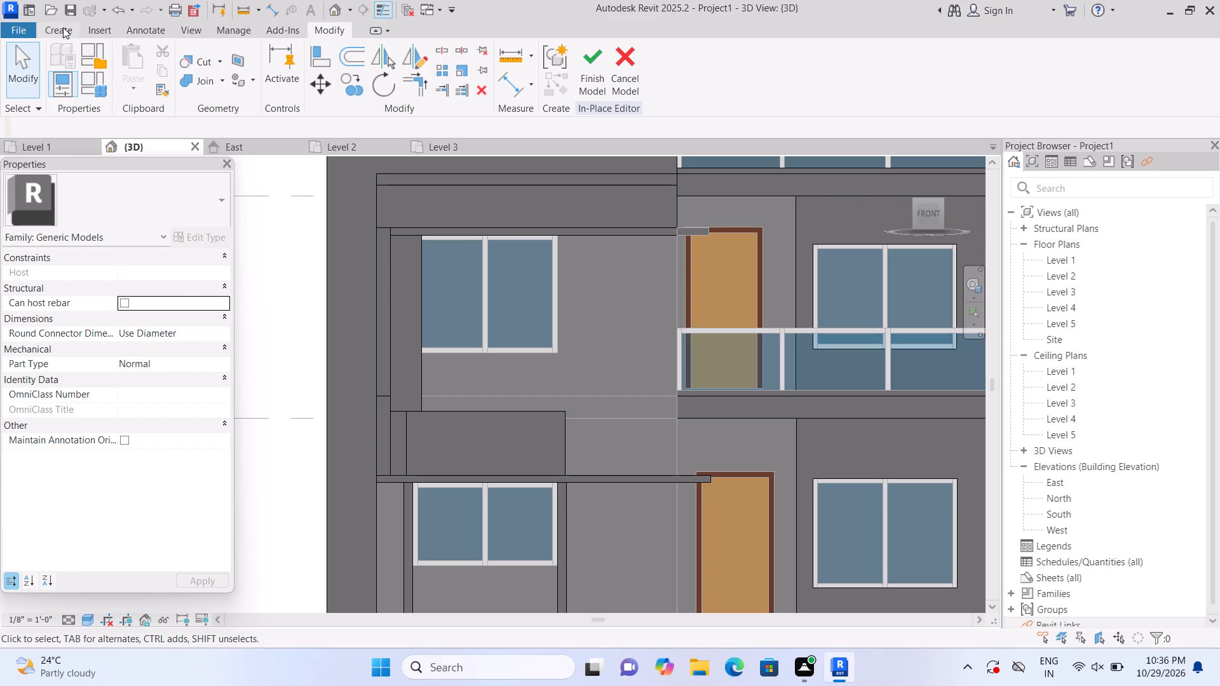
pyautogui.click(63, 27)
pyautogui.click(142, 79)
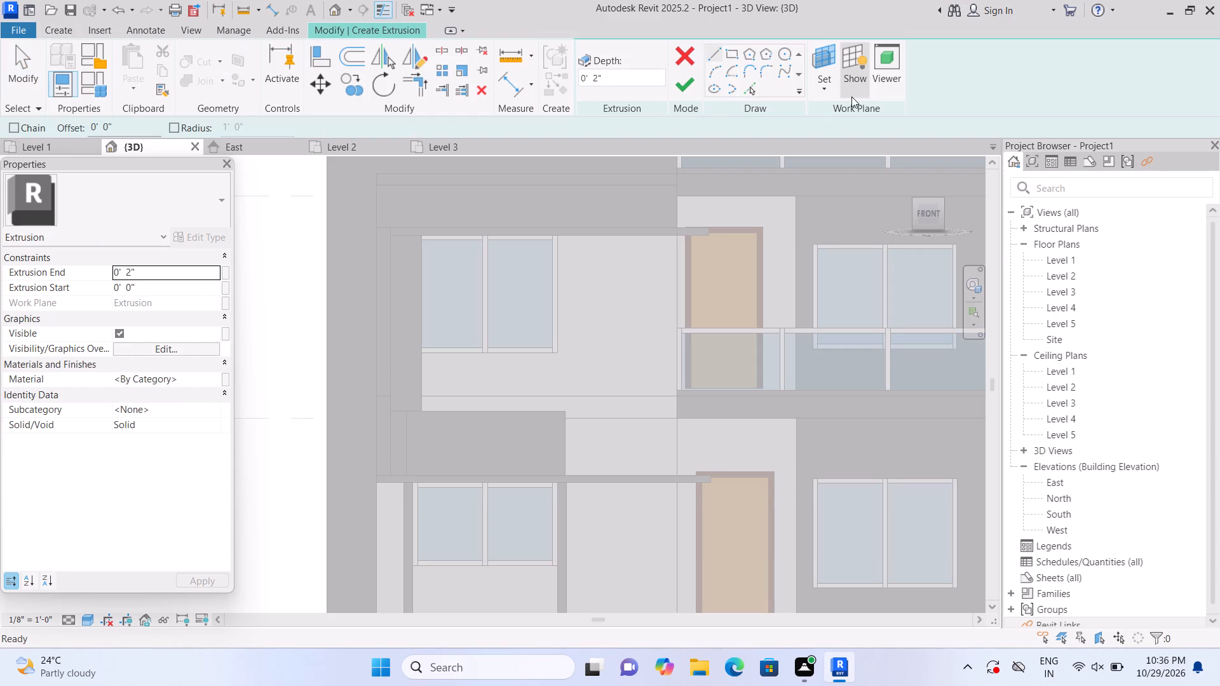
pyautogui.click(834, 95)
pyautogui.click(846, 144)
pyautogui.click(639, 306)
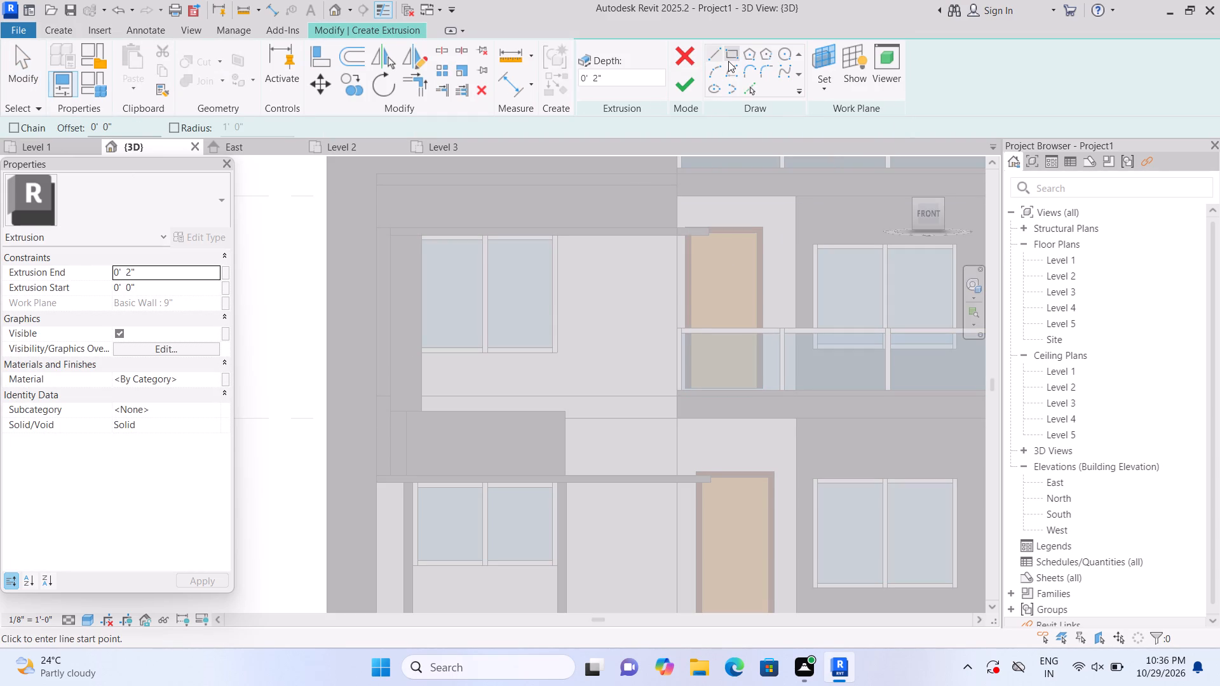
pyautogui.click(728, 61)
pyautogui.click(560, 240)
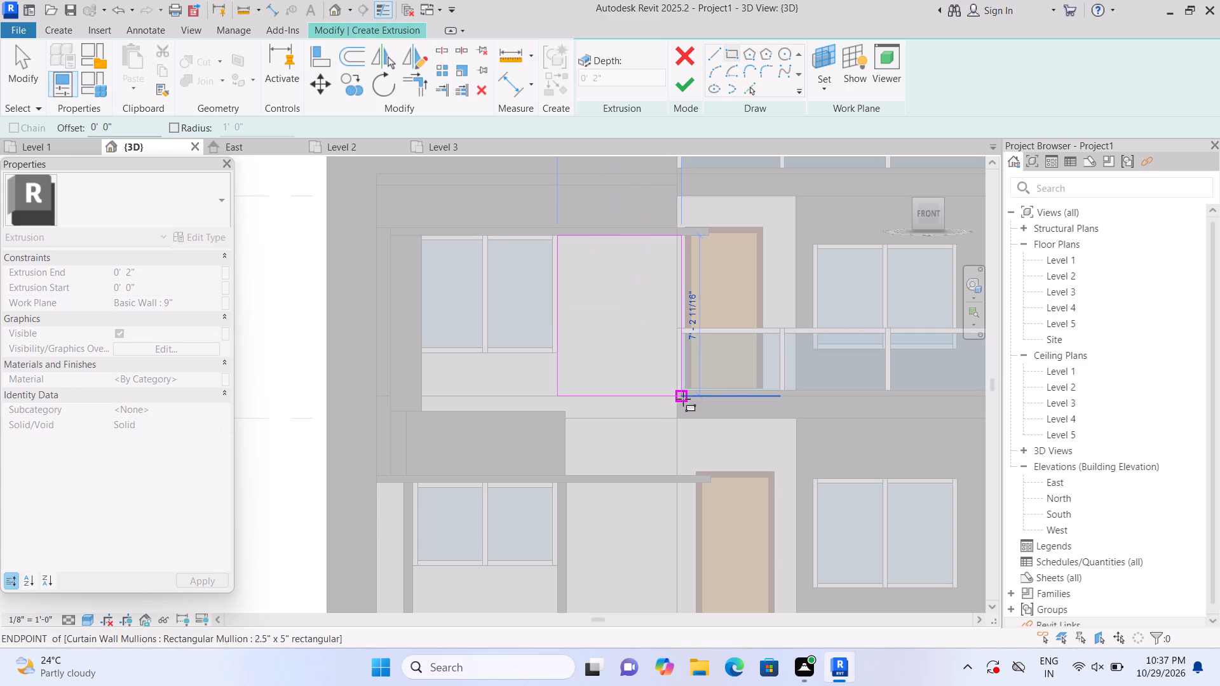
pyautogui.scroll(4, 676, 410)
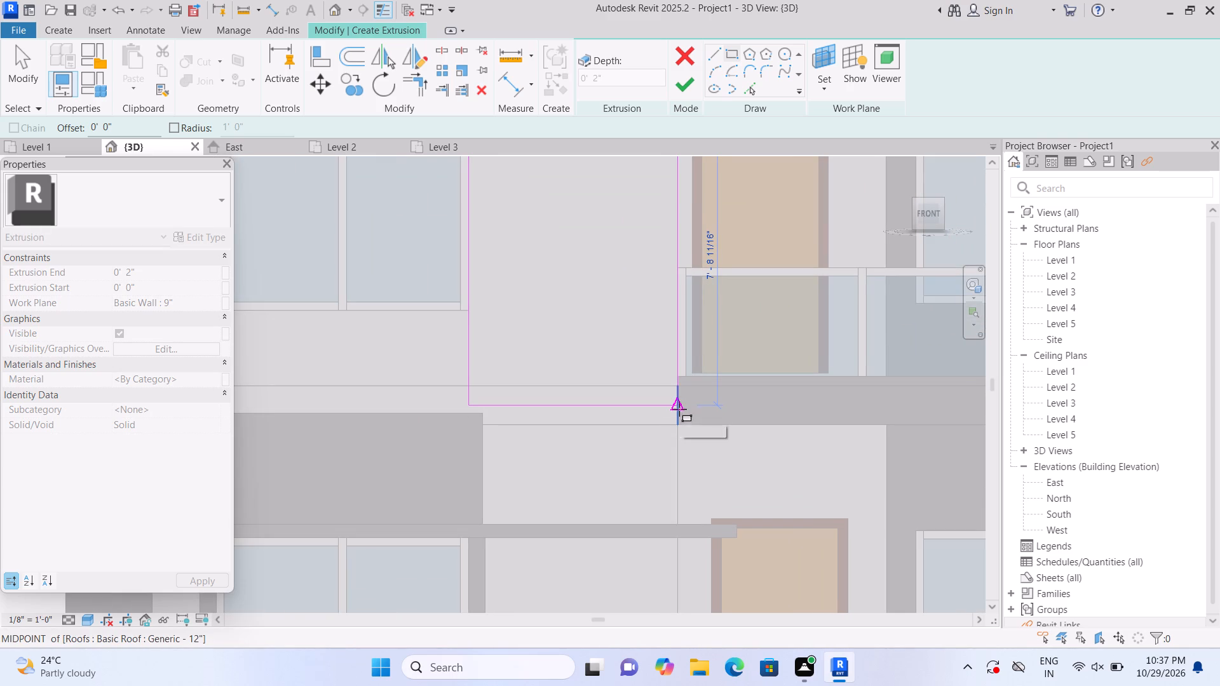
pyautogui.scroll(4, 679, 410)
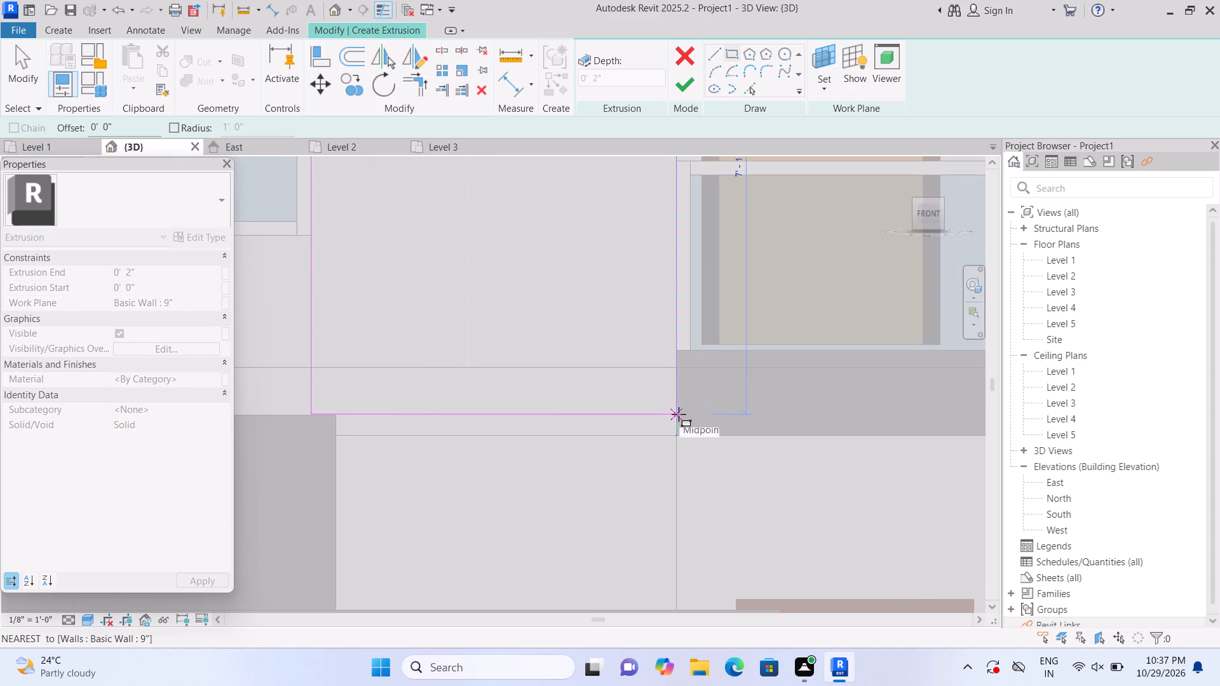
pyautogui.click(679, 414)
pyautogui.scroll(-6, 679, 415)
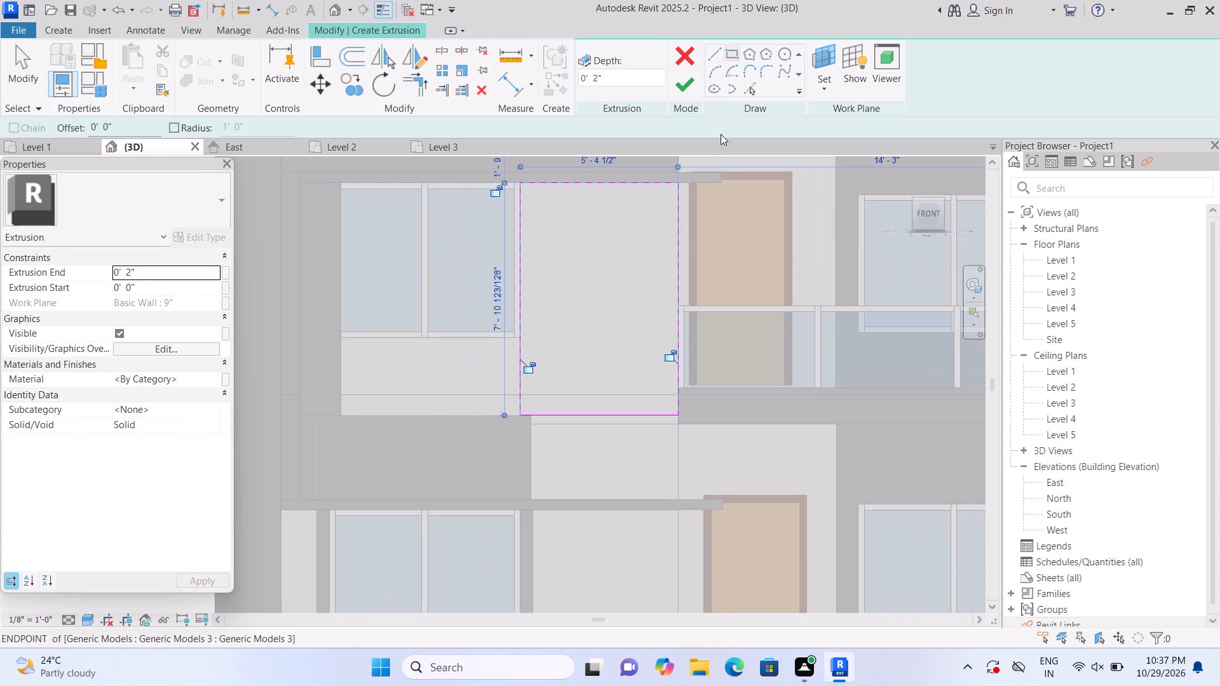
pyautogui.click(695, 96)
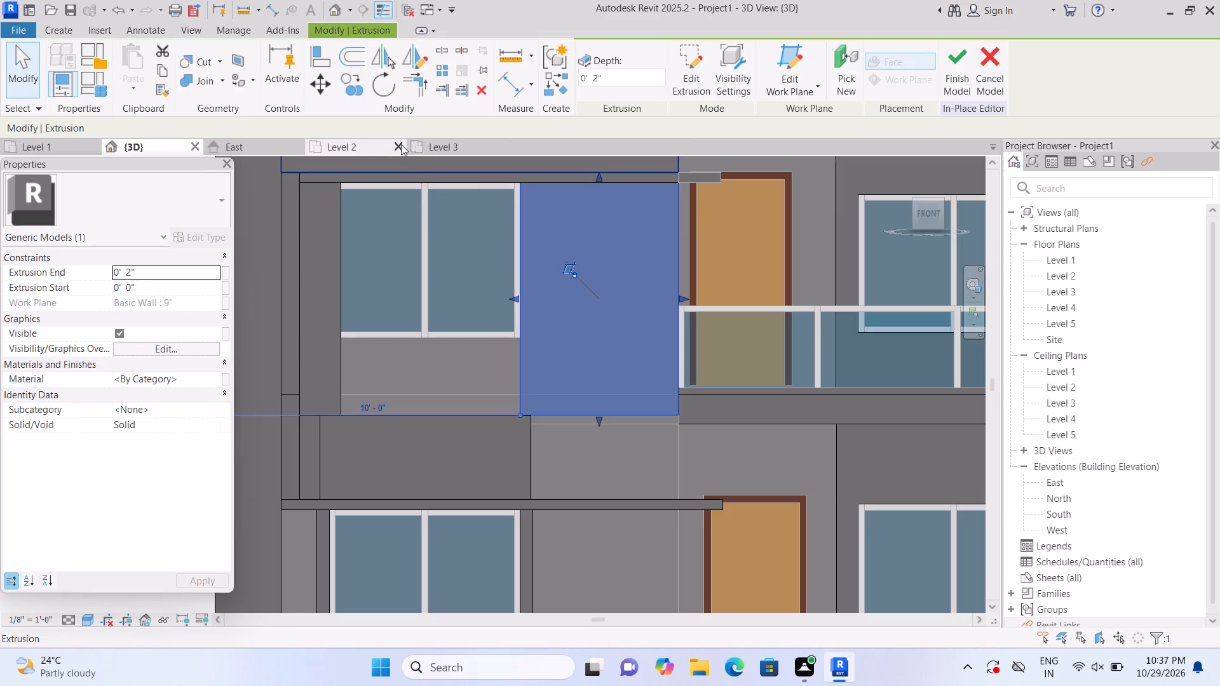
# Extrude a 0' 2" deep panel, about 6' 1" wide and 2' 8" high, from the upper window's sill down to the projecting block.
pyautogui.click(53, 31)
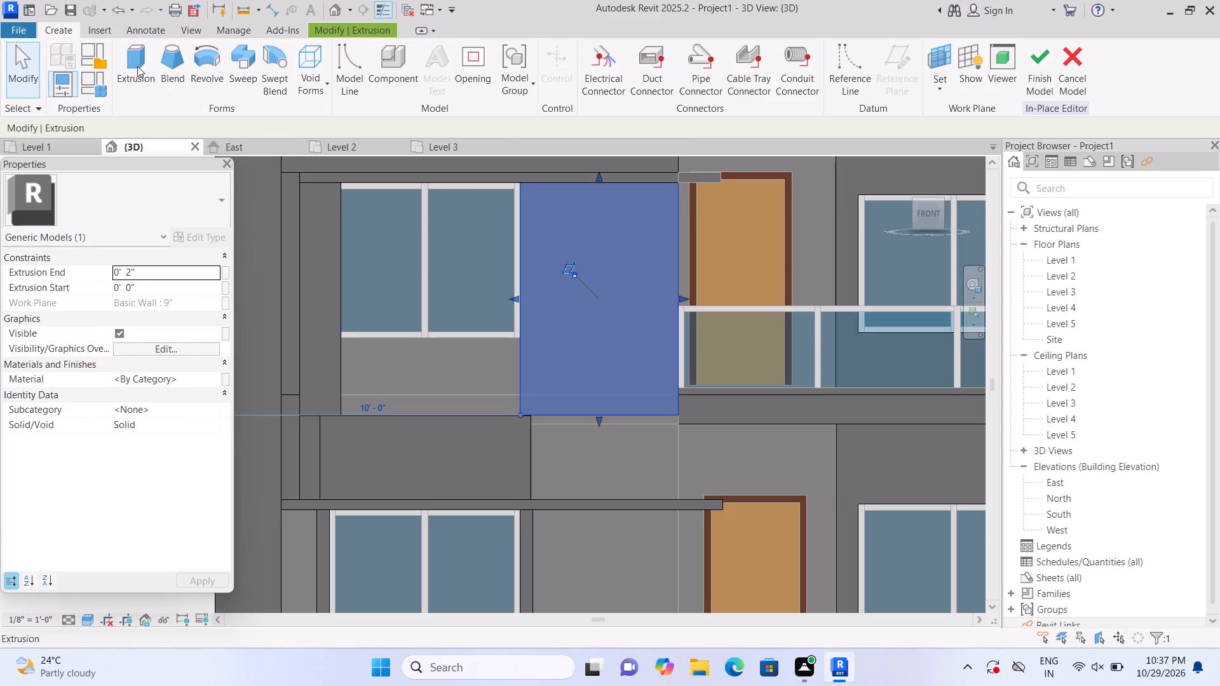
pyautogui.click(138, 66)
pyautogui.click(820, 82)
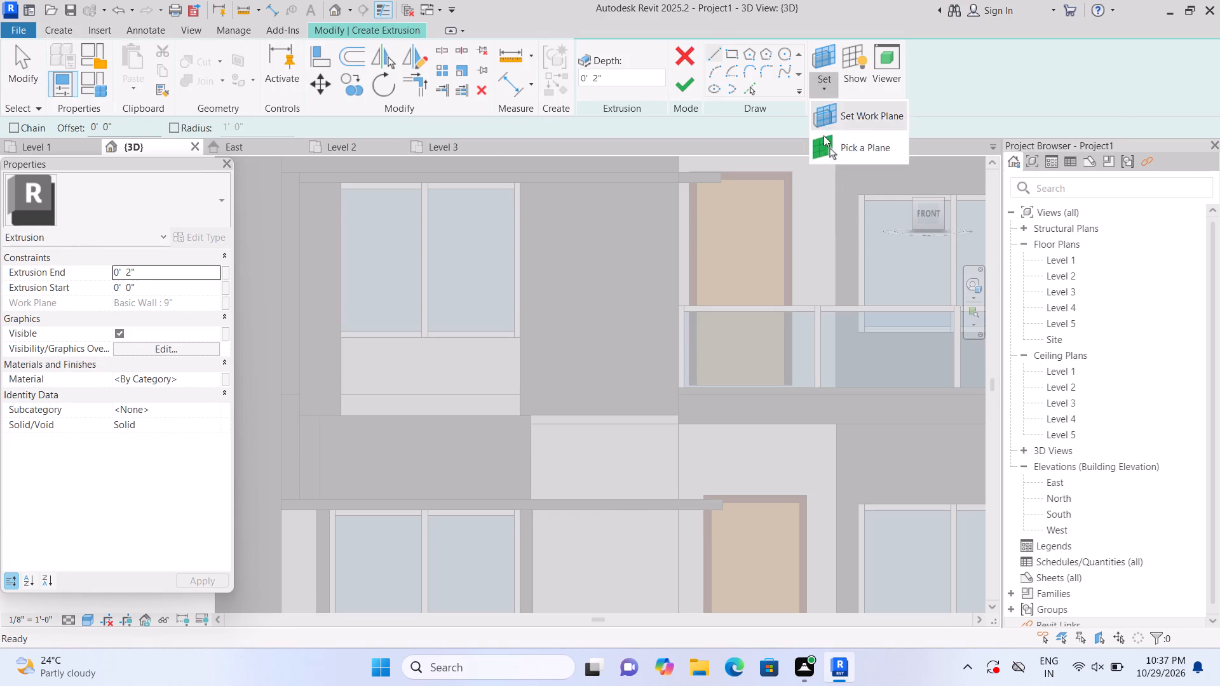
pyautogui.click(826, 142)
pyautogui.click(635, 372)
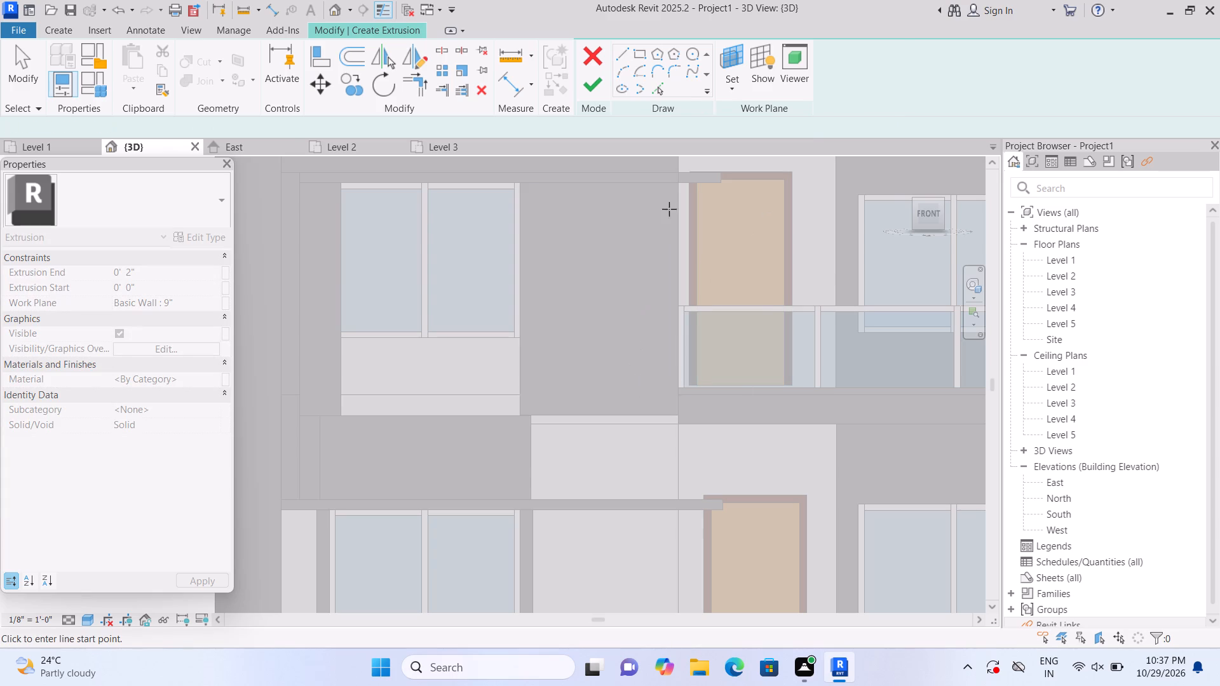
pyautogui.click(732, 60)
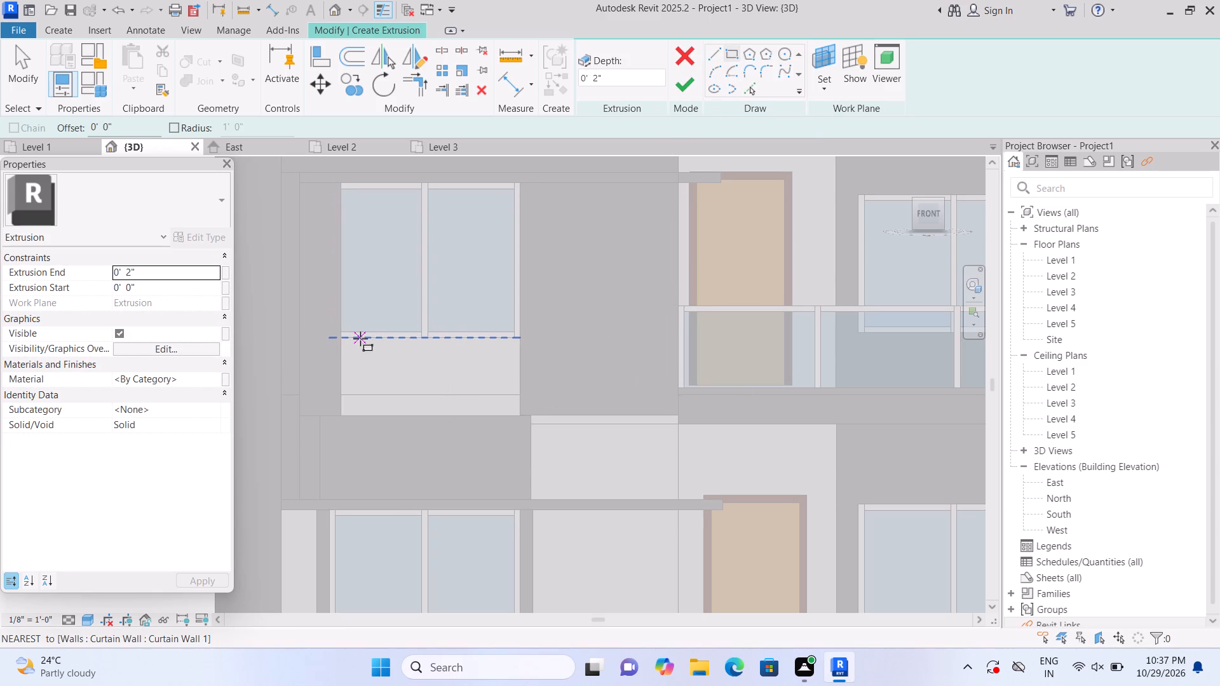
pyautogui.scroll(3, 344, 344)
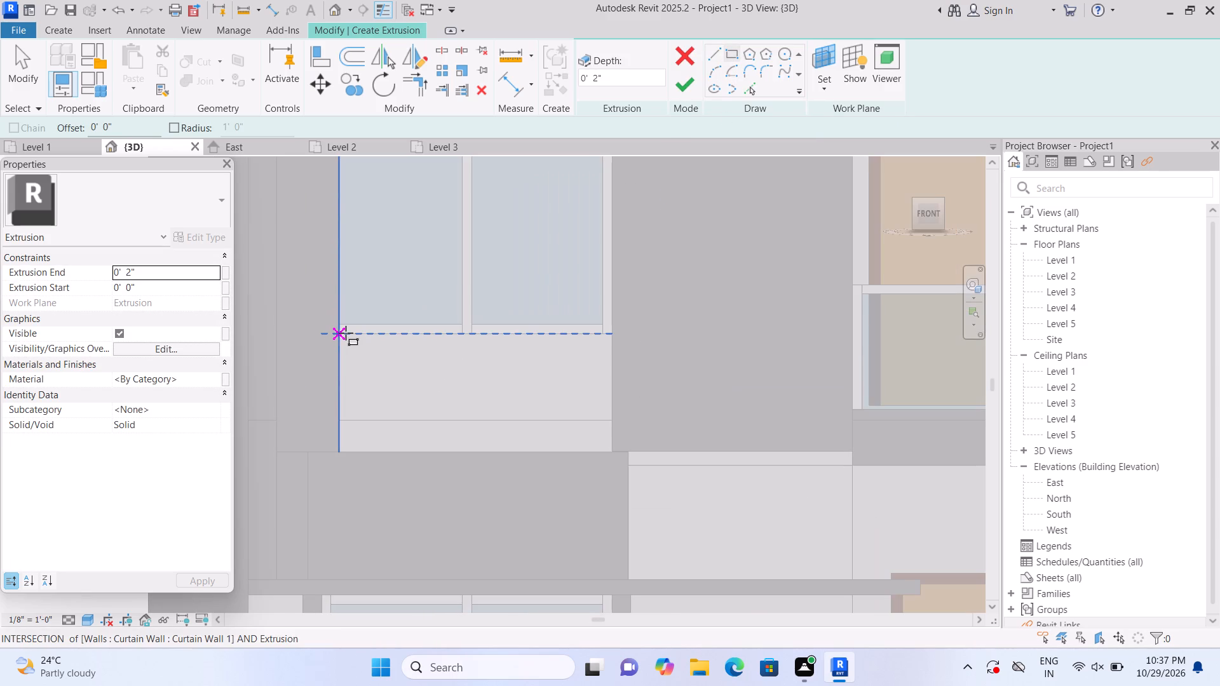
pyautogui.click(609, 337)
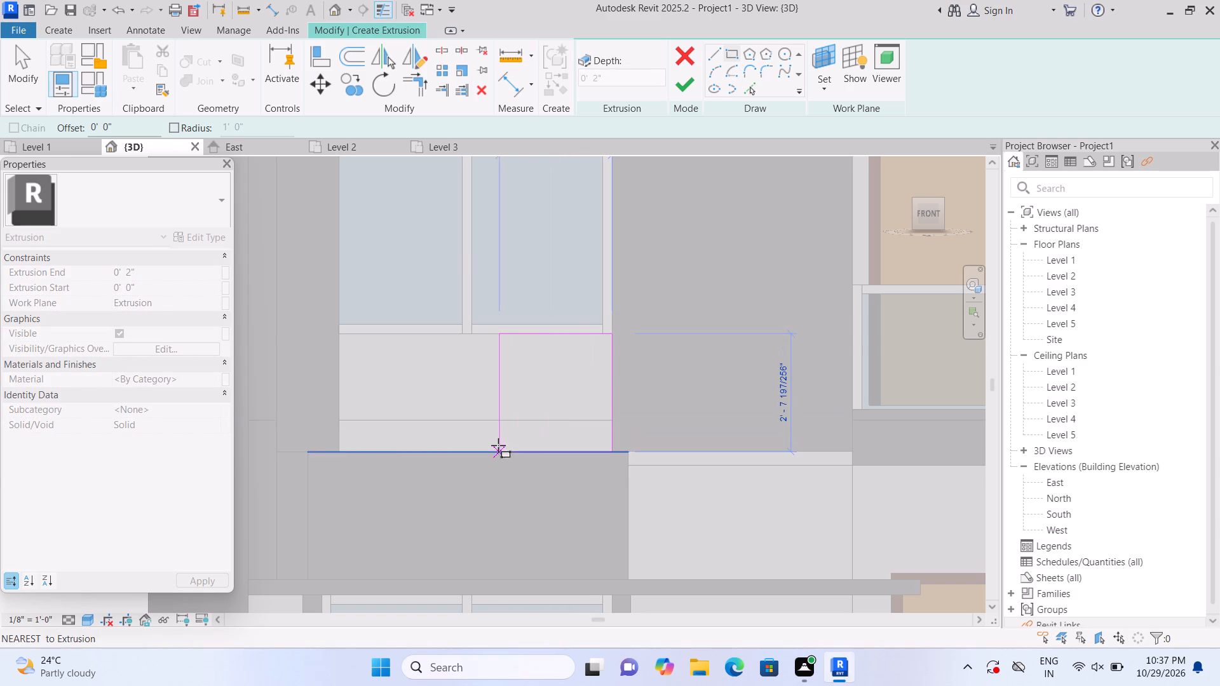
pyautogui.click(342, 451)
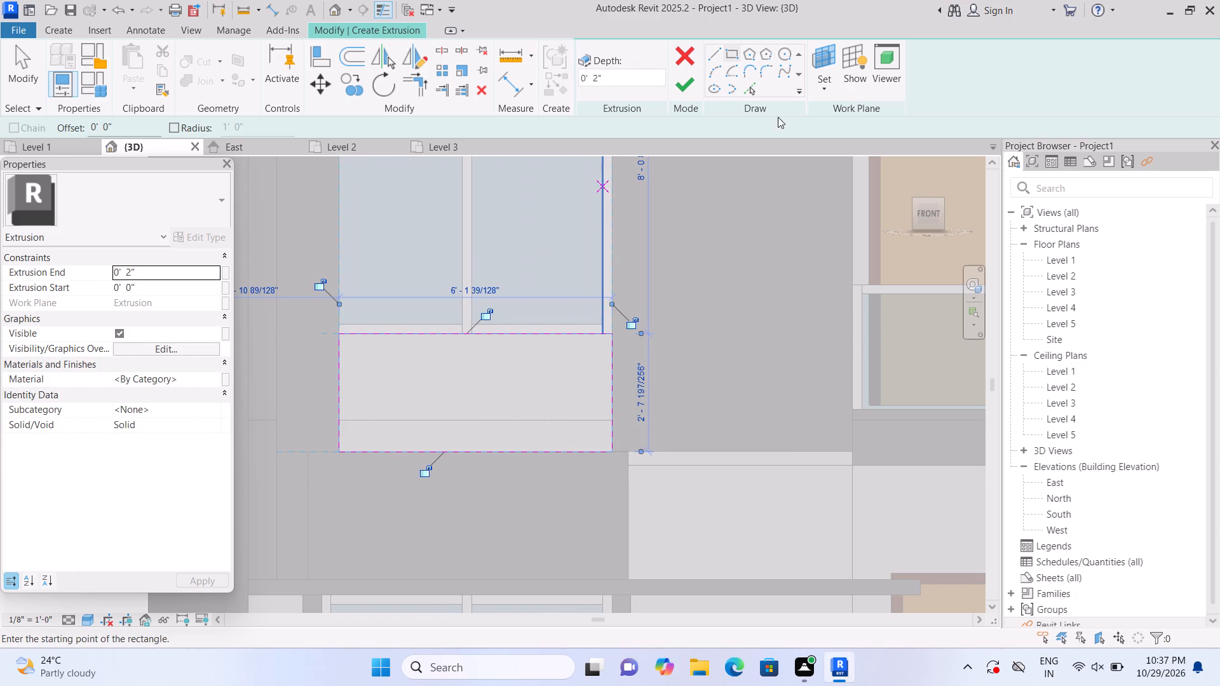
pyautogui.click(690, 83)
# Extrude a 0' 2" deep panel, about 5' 0" wide and 2' 10" high, between the projecting block and the wall end, above the lower ledge.
pyautogui.scroll(-6, 671, 223)
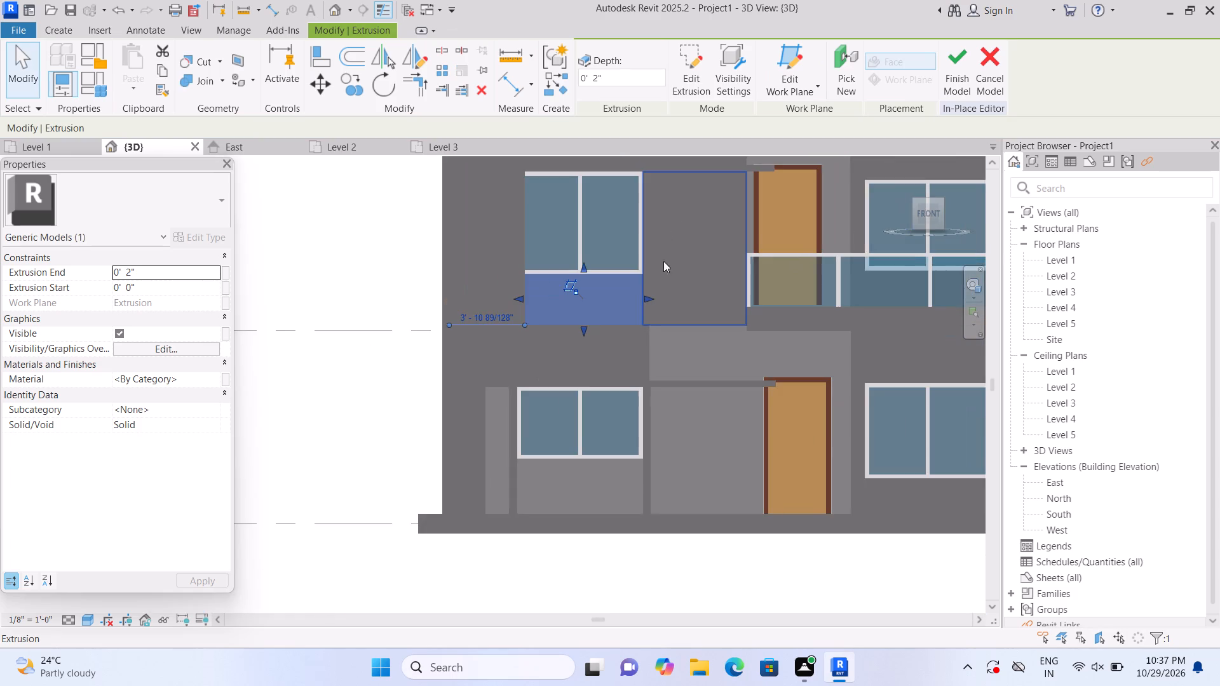
pyautogui.scroll(2, 684, 335)
pyautogui.moveTo(684, 340); pyautogui.dragTo(623, 277, button='middle')
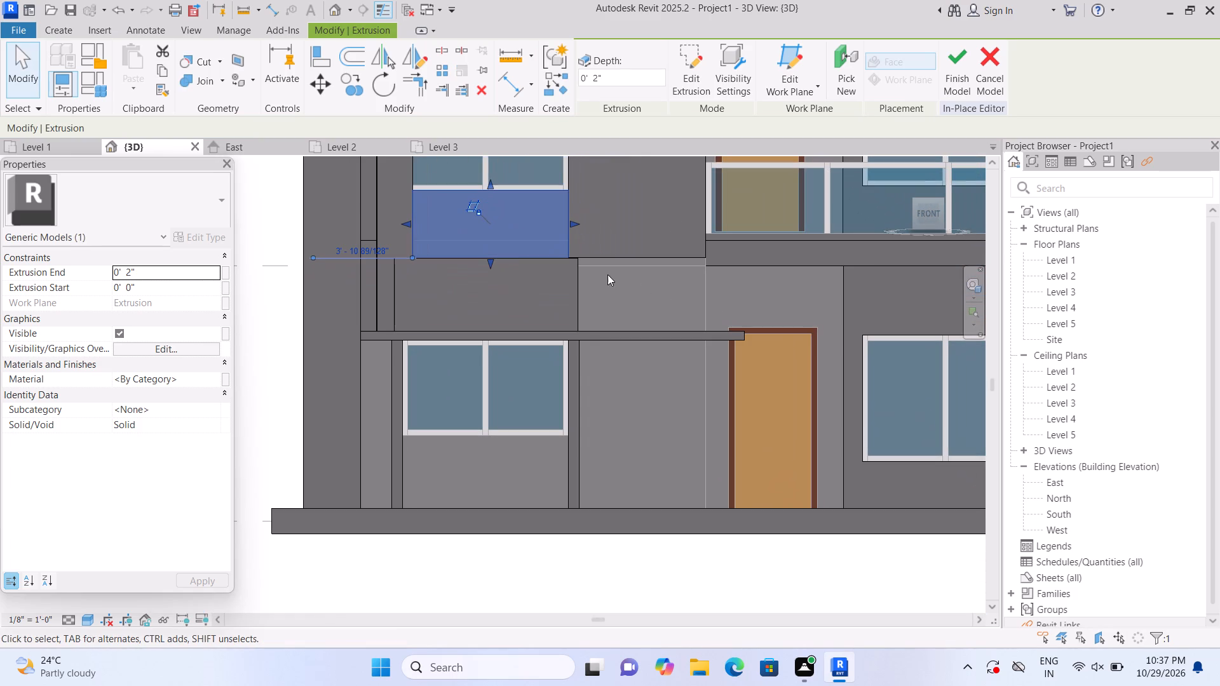
pyautogui.click(48, 34)
pyautogui.click(126, 74)
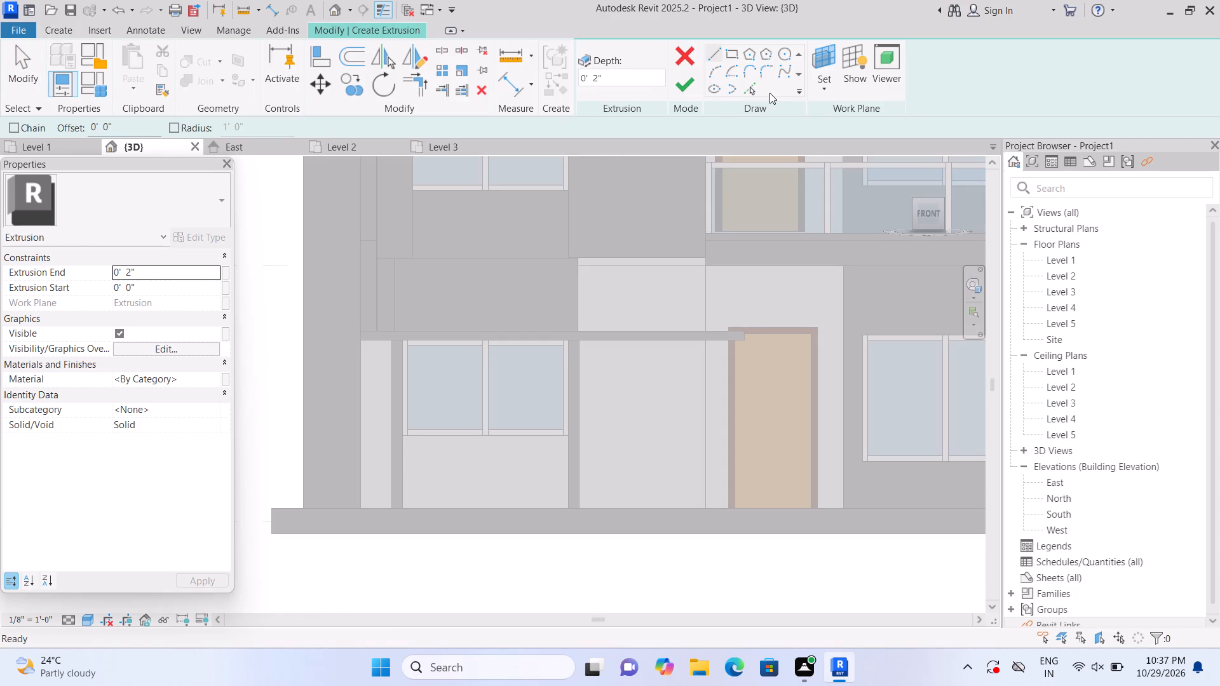
pyautogui.click(827, 97)
pyautogui.click(837, 140)
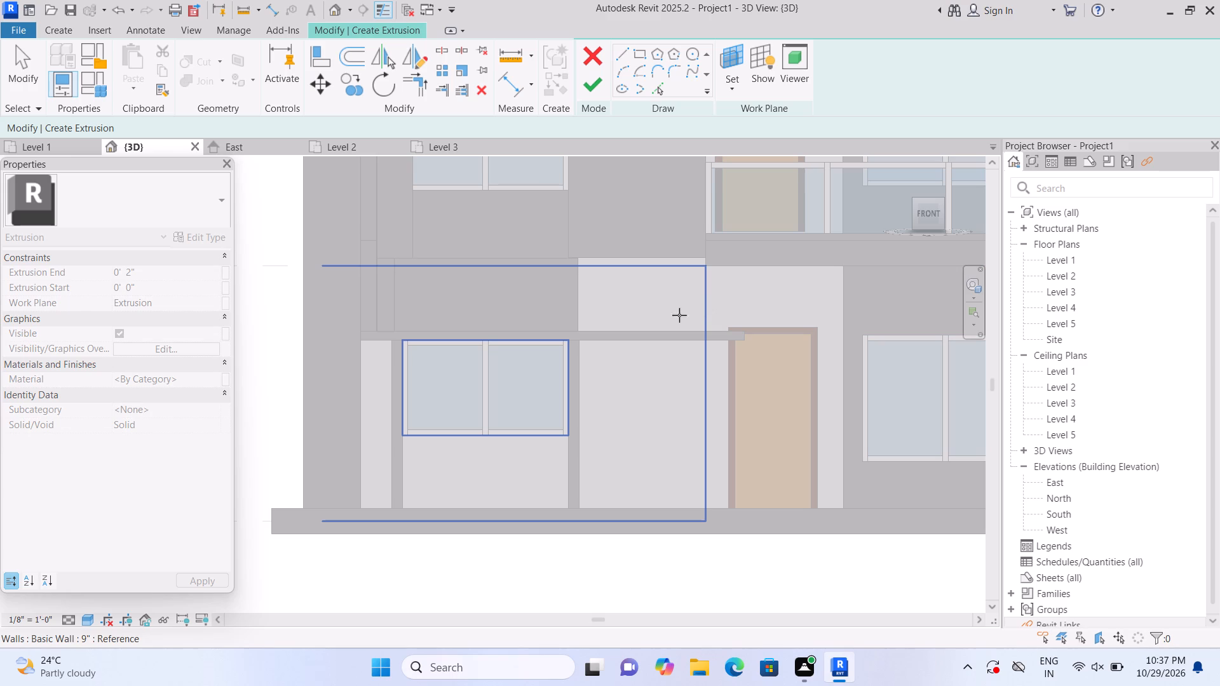
pyautogui.click(668, 281)
pyautogui.click(733, 46)
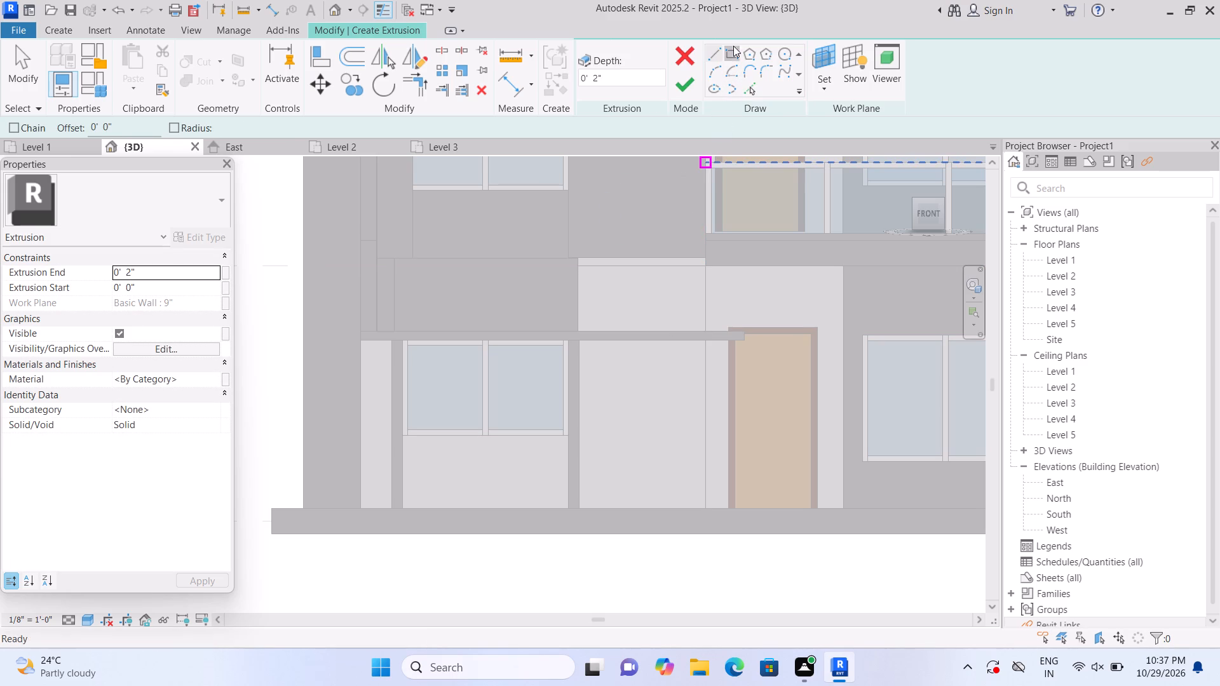
pyautogui.click(581, 259)
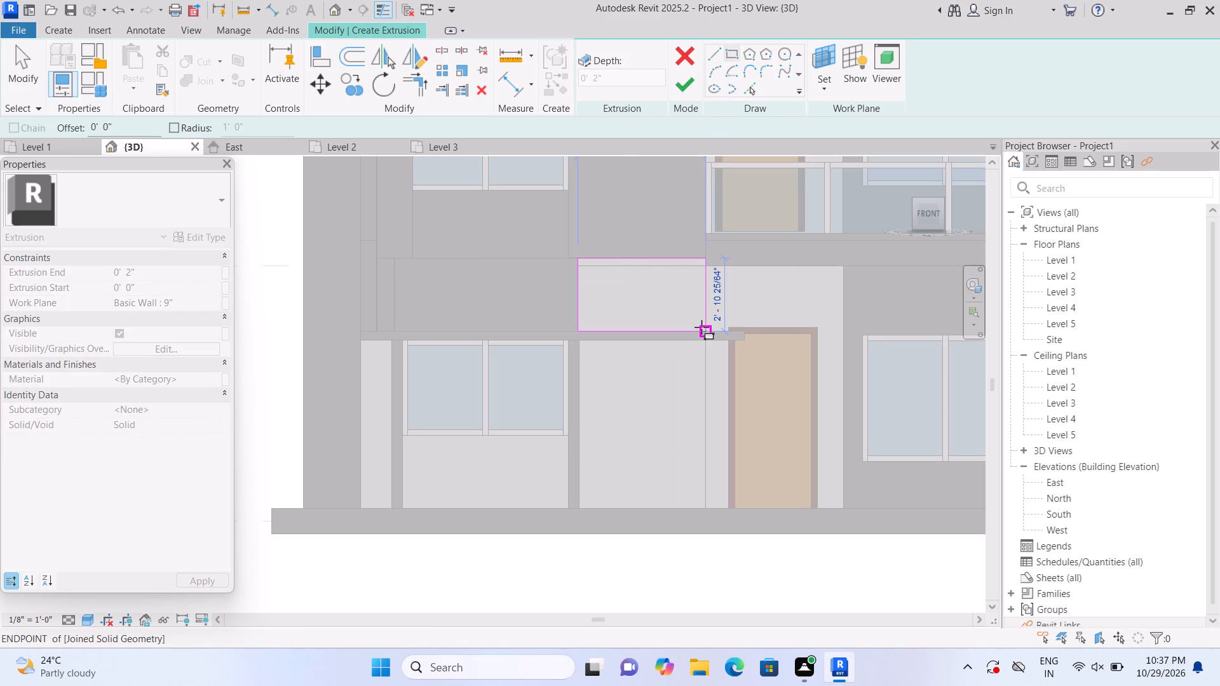
pyautogui.click(705, 327)
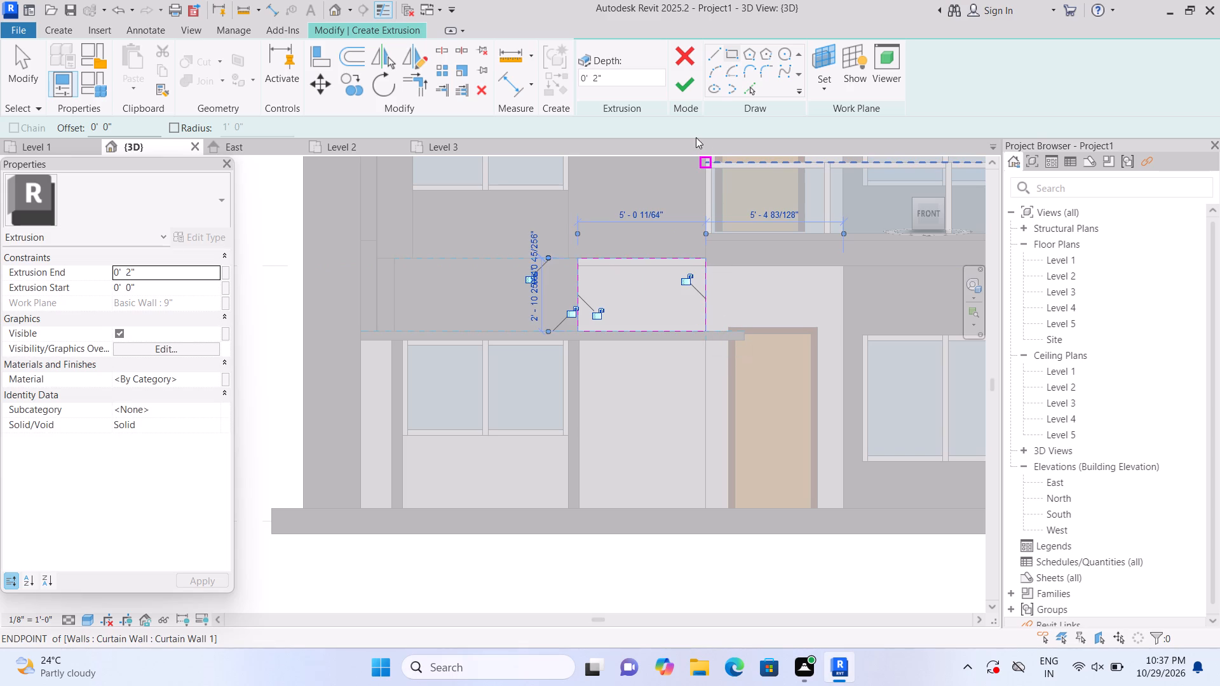
pyautogui.click(688, 84)
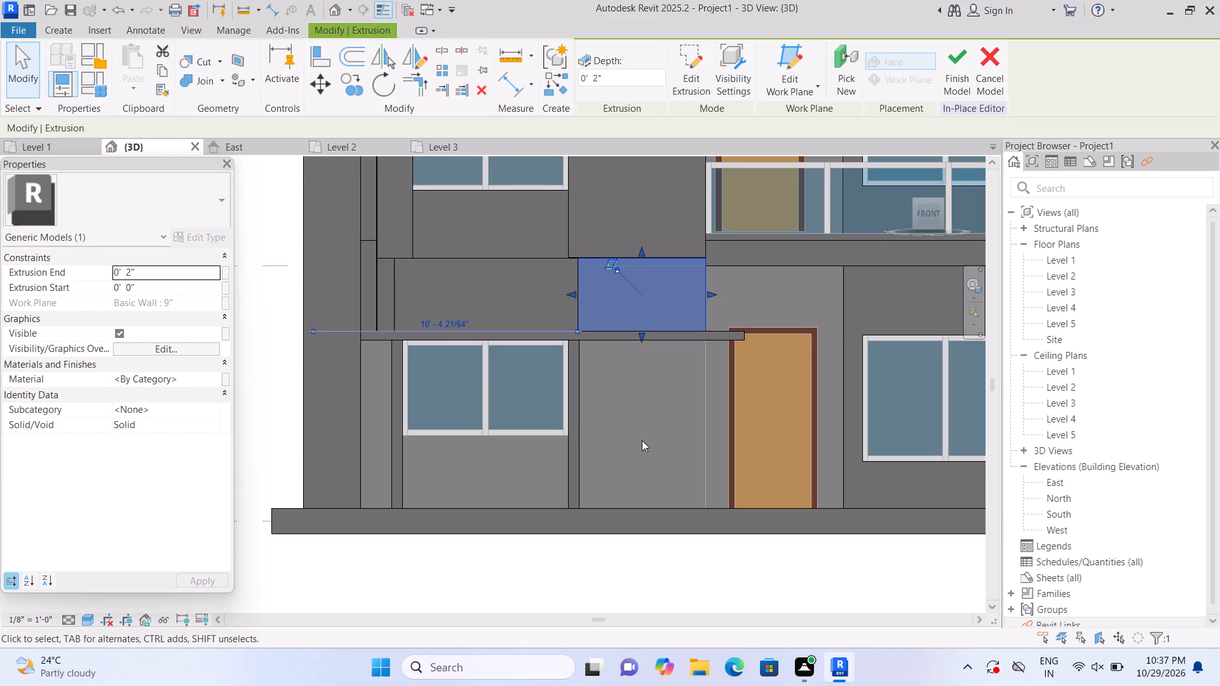
# Extrude a 0' 2" deep strip, about 1' 3" wide and 6' 7" high, on the ground-floor wall between its outer edge and the window's left-hand post.
pyautogui.moveTo(642, 440); pyautogui.dragTo(644, 367, button='middle')
pyautogui.click(68, 36)
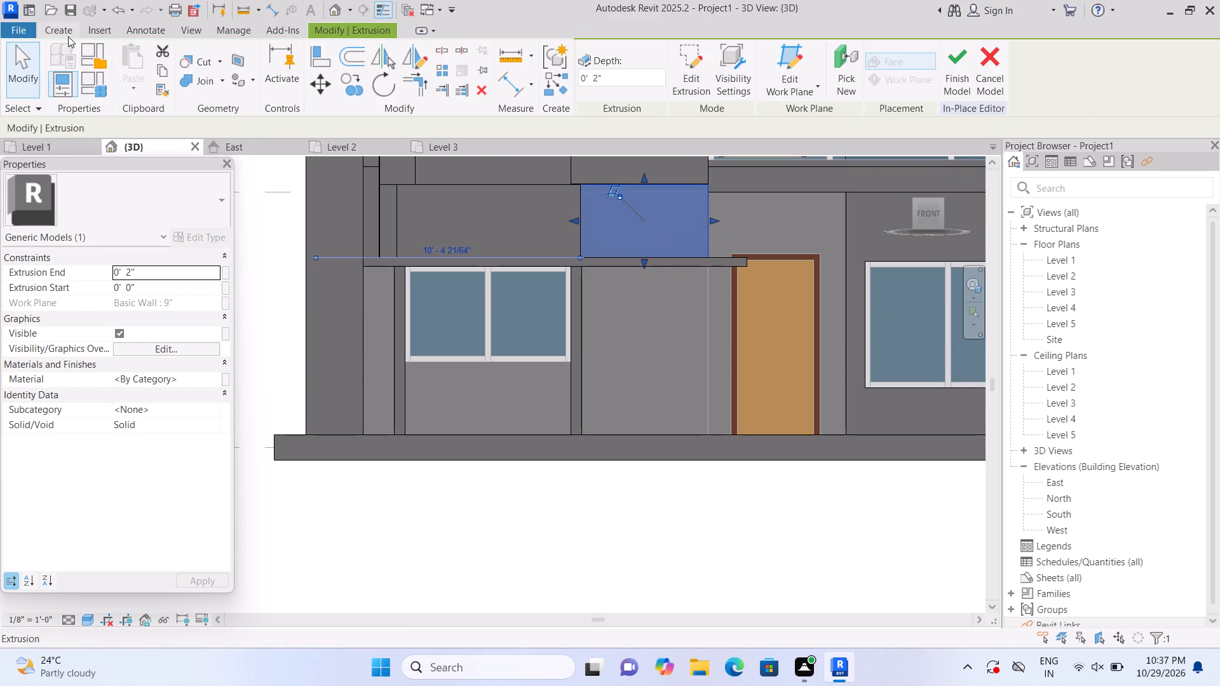
pyautogui.click(124, 77)
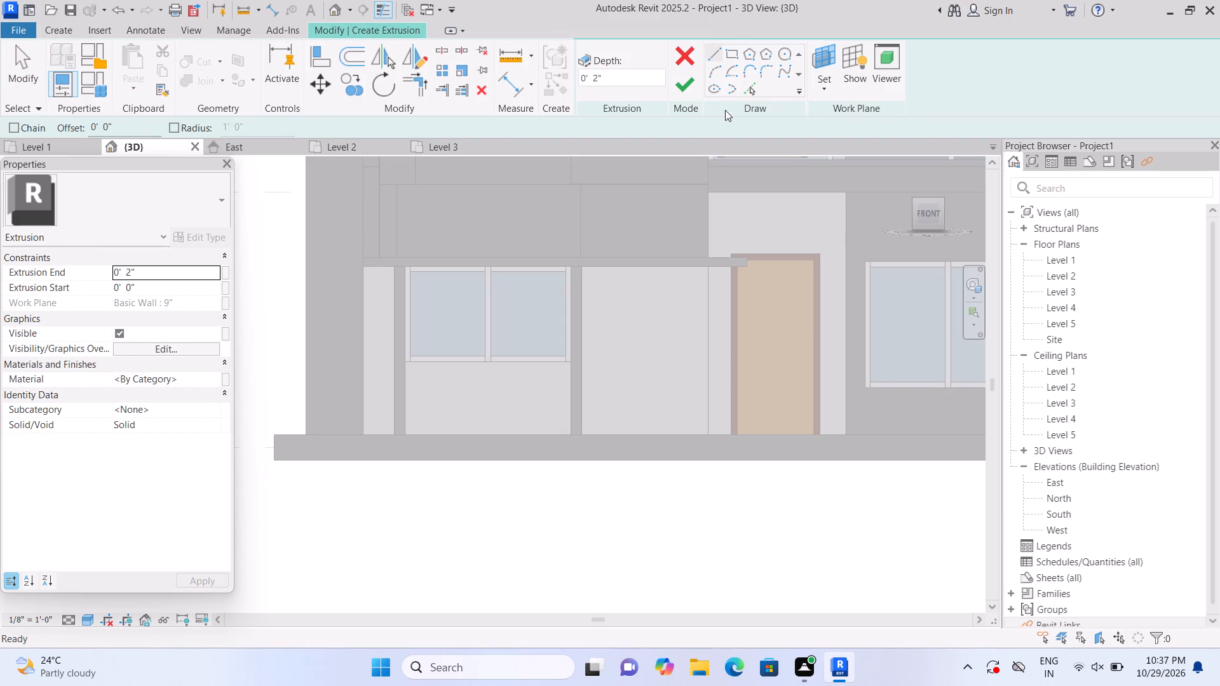
pyautogui.click(835, 87)
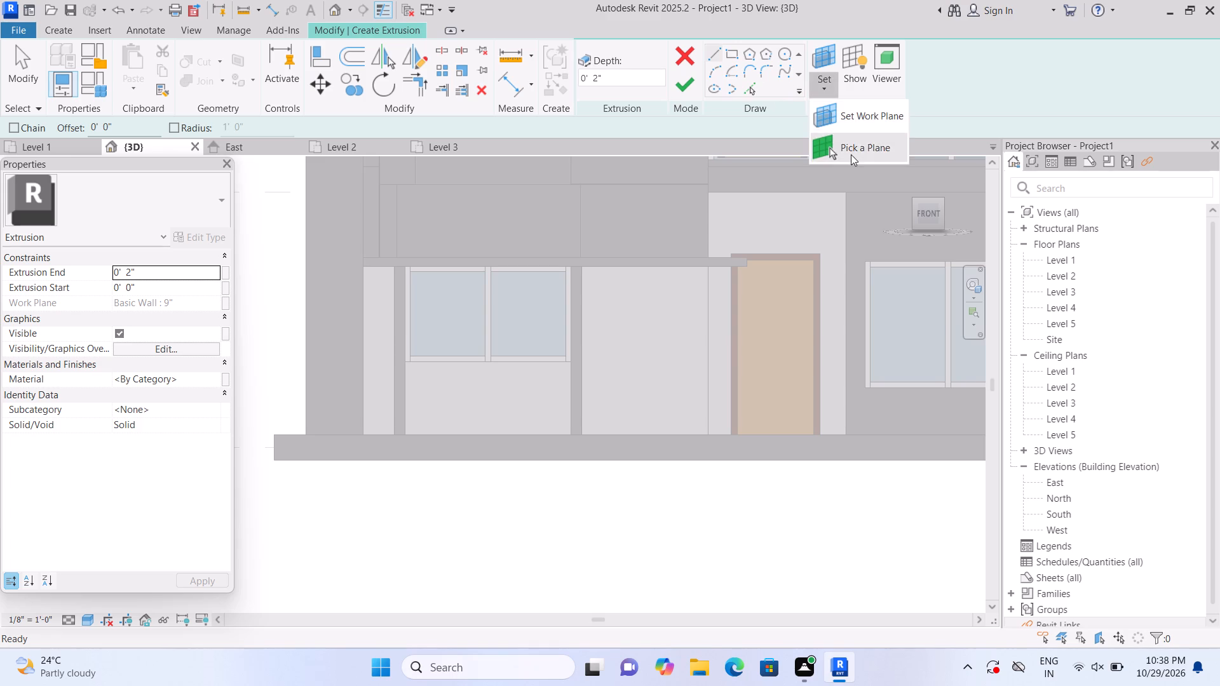
pyautogui.click(851, 154)
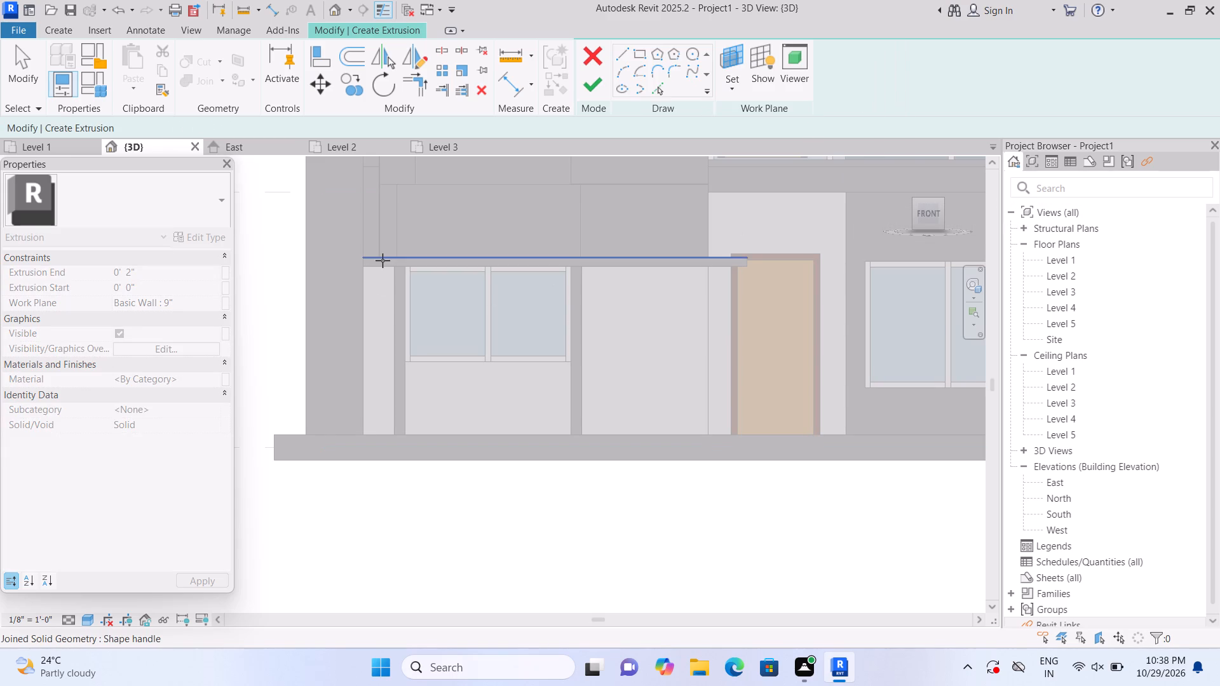
pyautogui.click(392, 292)
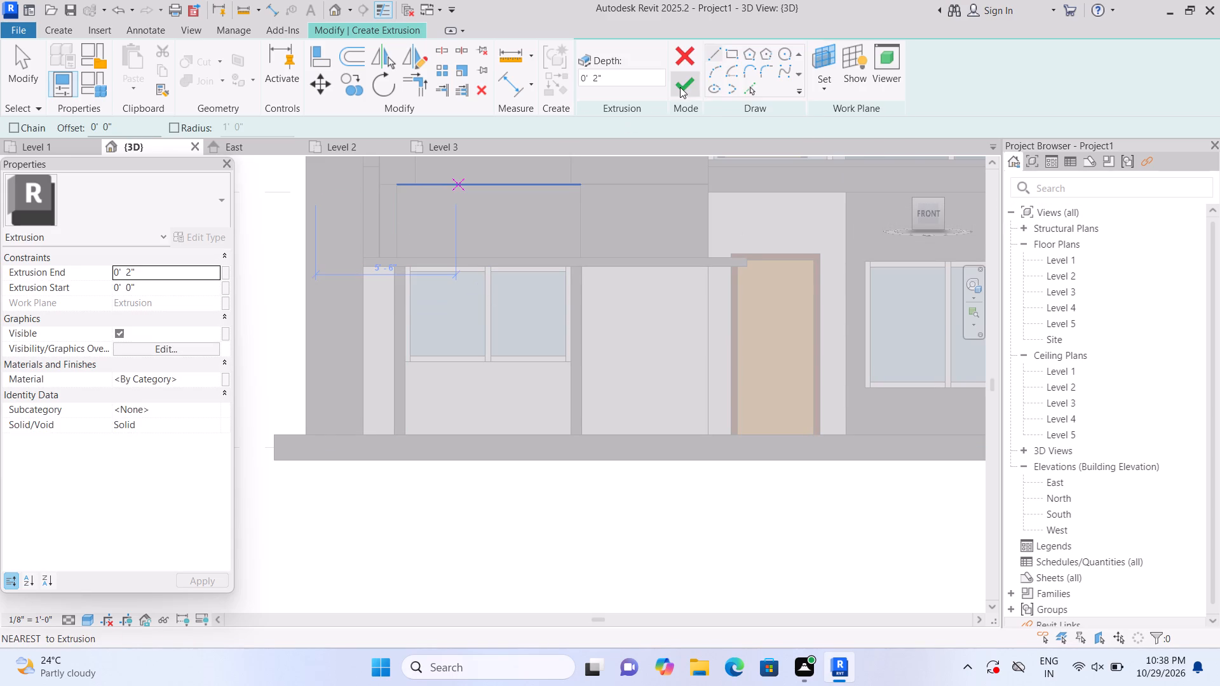
pyautogui.click(732, 51)
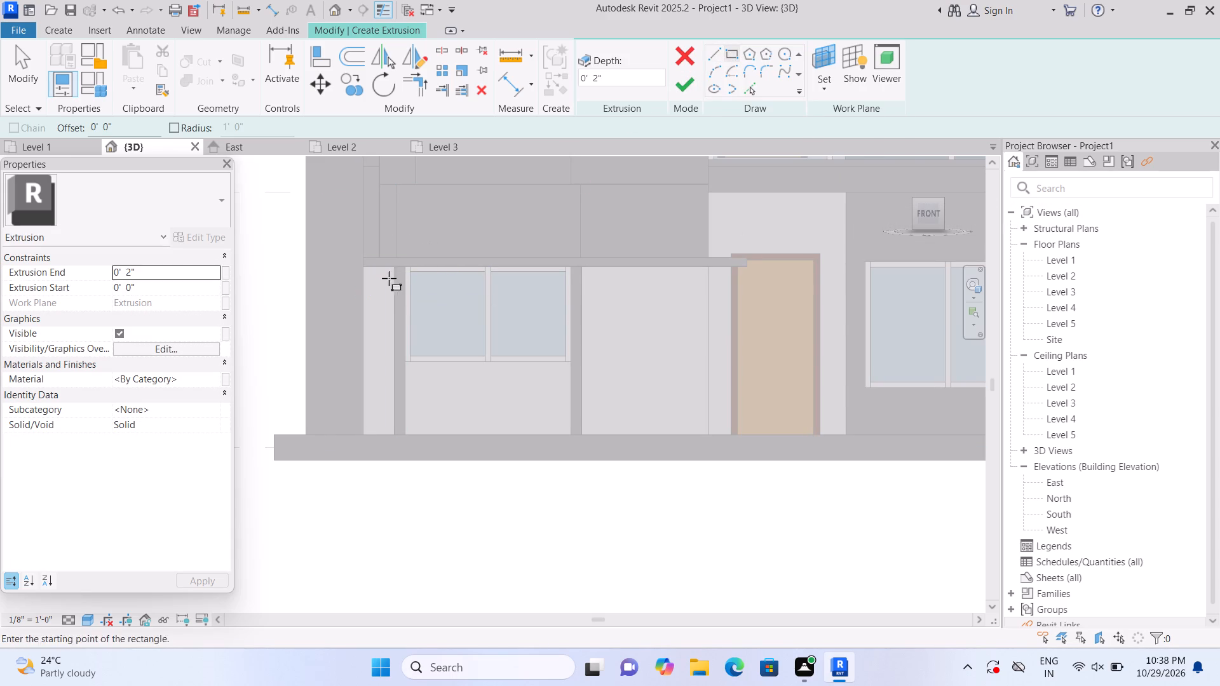
pyautogui.click(397, 270)
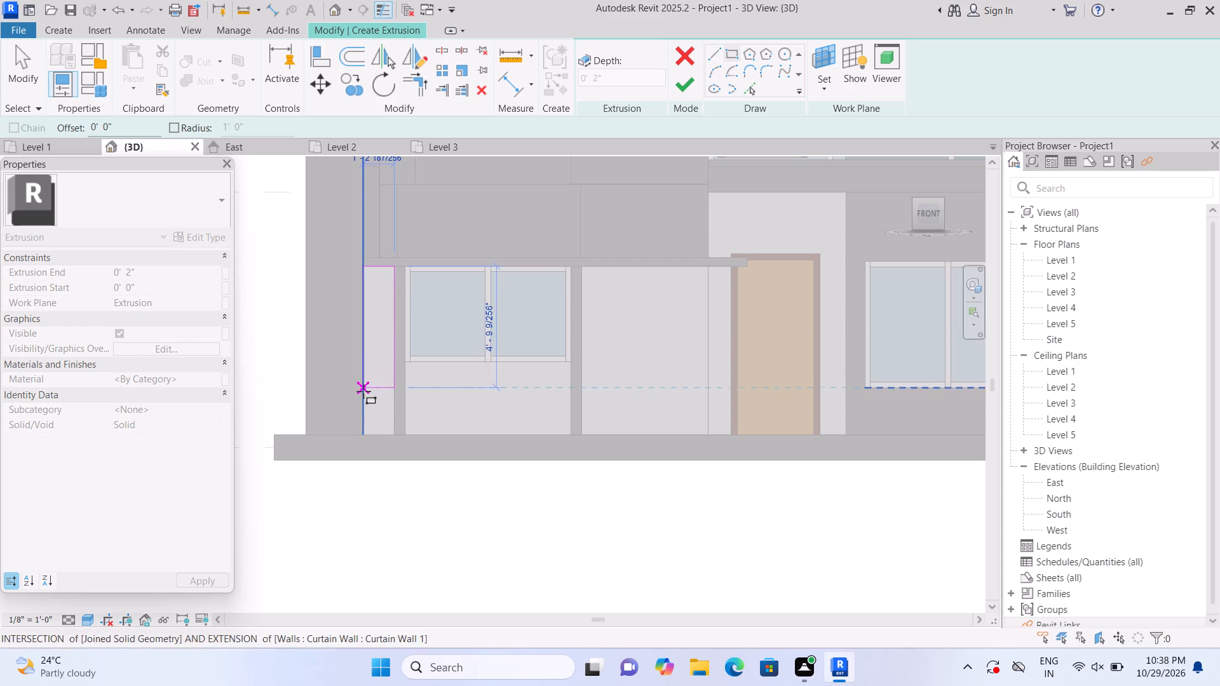
pyautogui.click(369, 431)
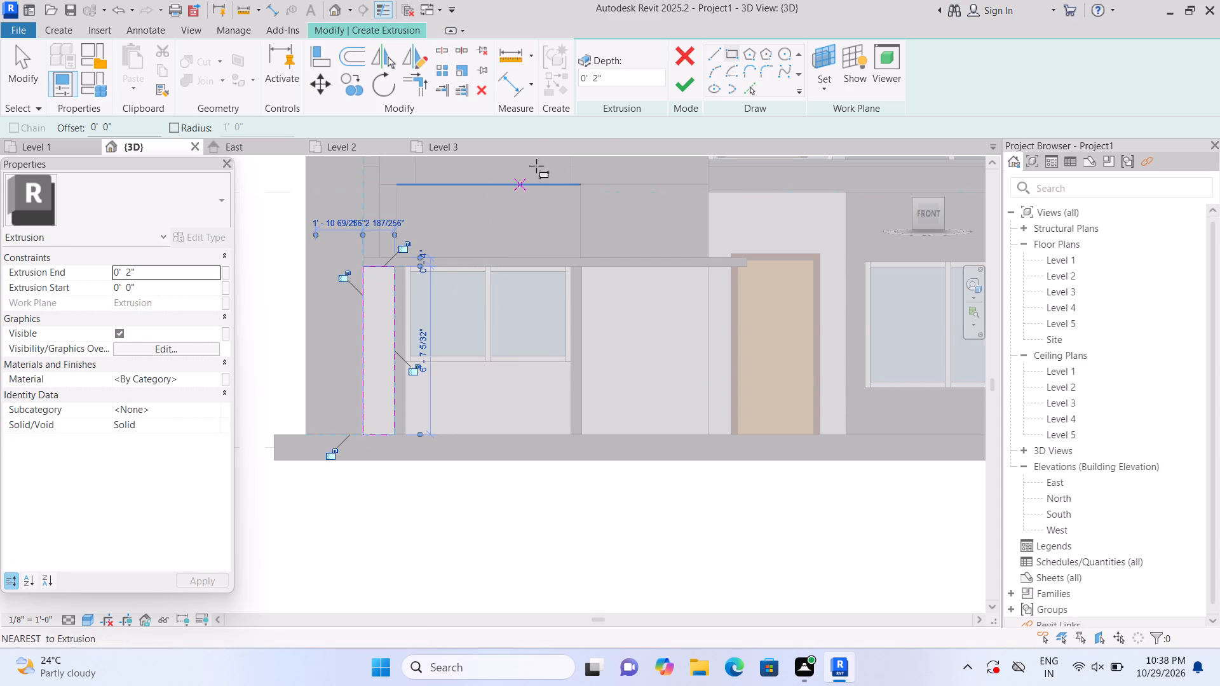
pyautogui.click(691, 86)
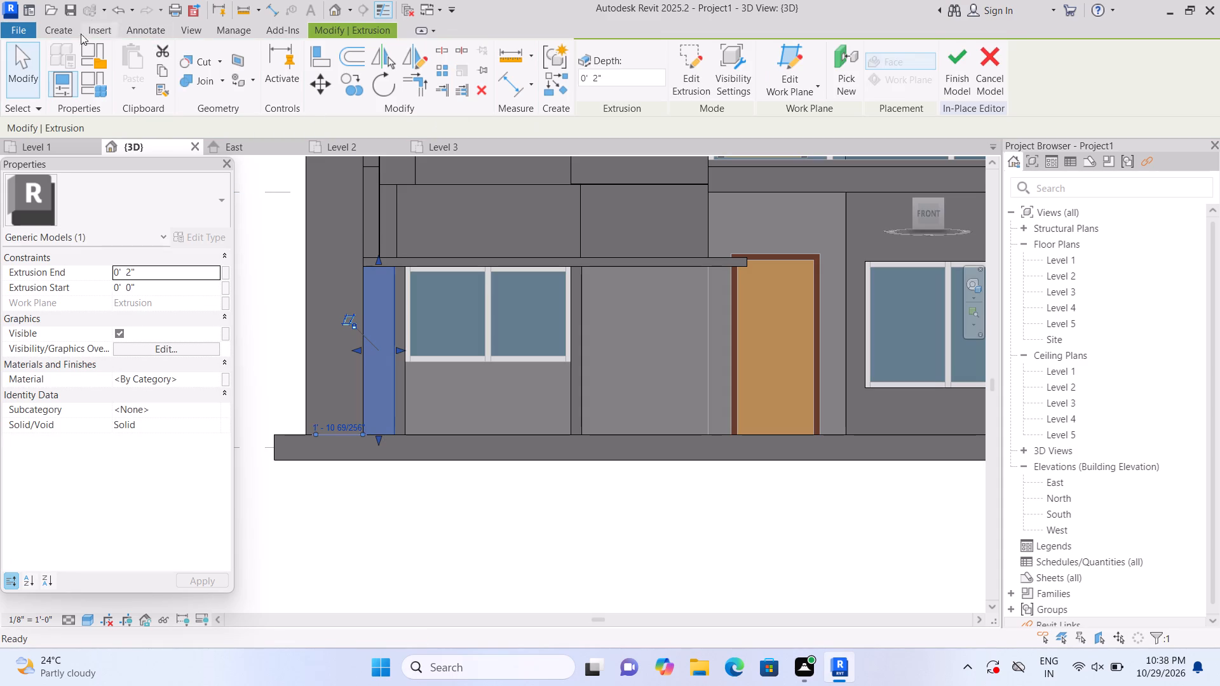
# Extrude a 0' 2" deep panel, about 4' 11 1/2" wide and 6' 7" high, on the ground-floor wall between the window's door-side post and the wall end.
pyautogui.click(71, 33)
pyautogui.click(144, 74)
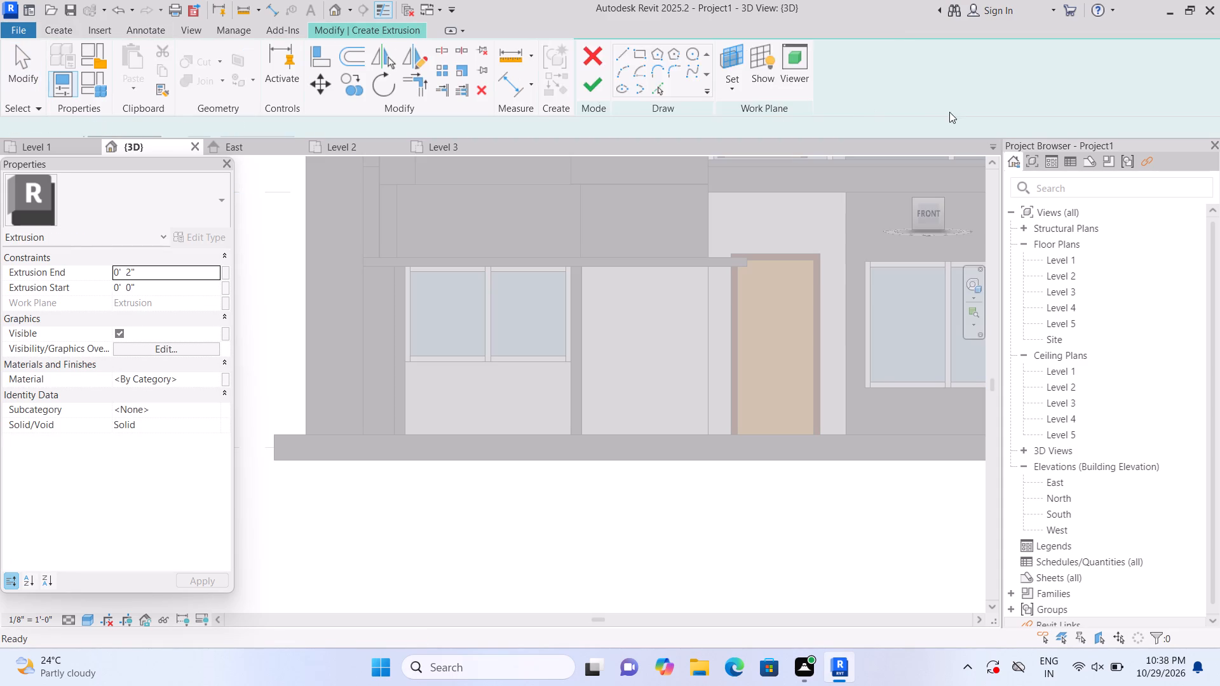
pyautogui.click(826, 88)
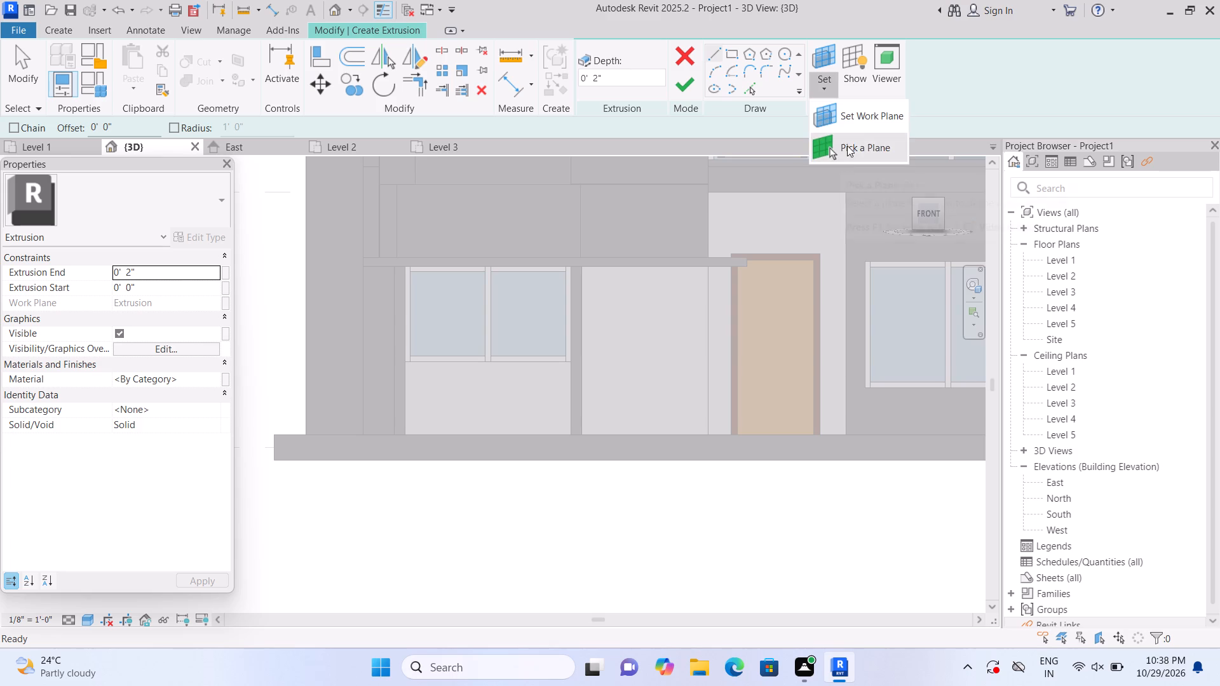
pyautogui.click(849, 149)
pyautogui.click(644, 289)
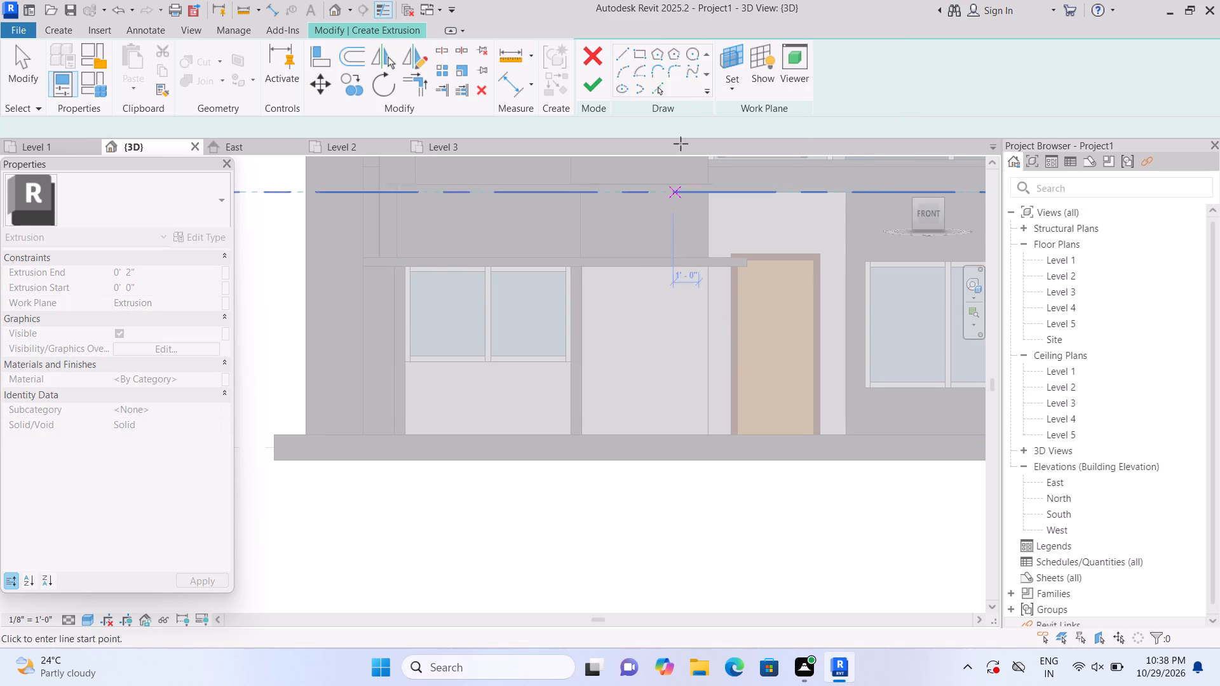
pyautogui.click(728, 57)
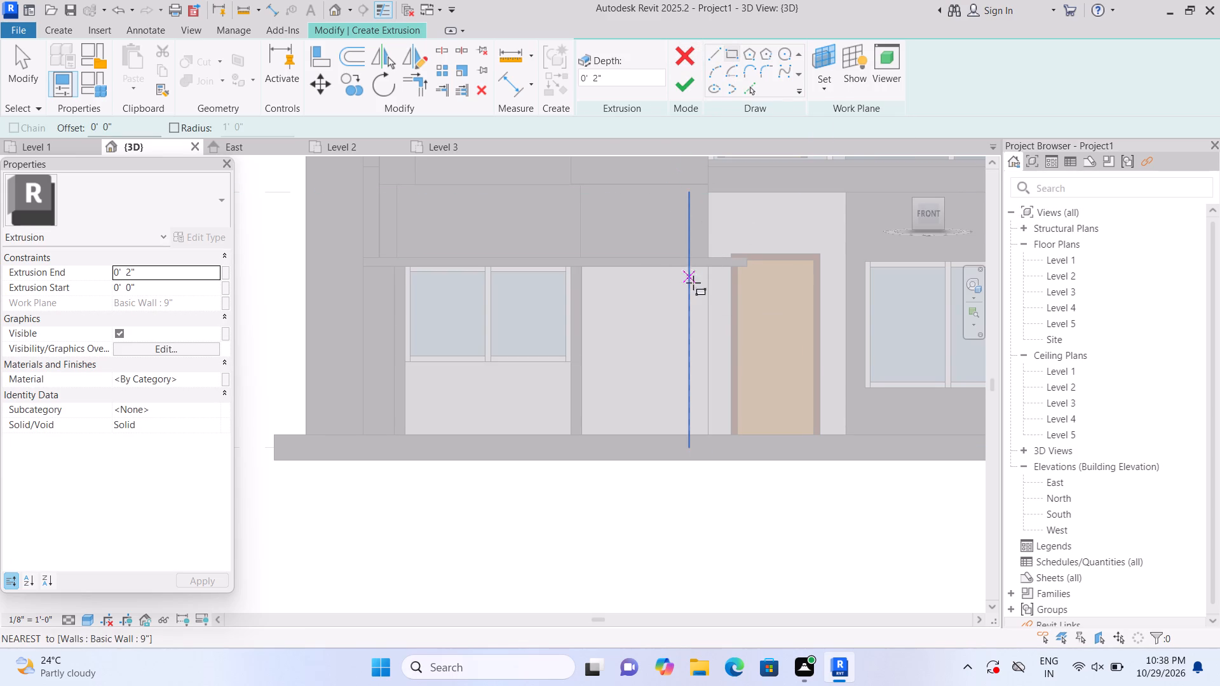
pyautogui.click(713, 269)
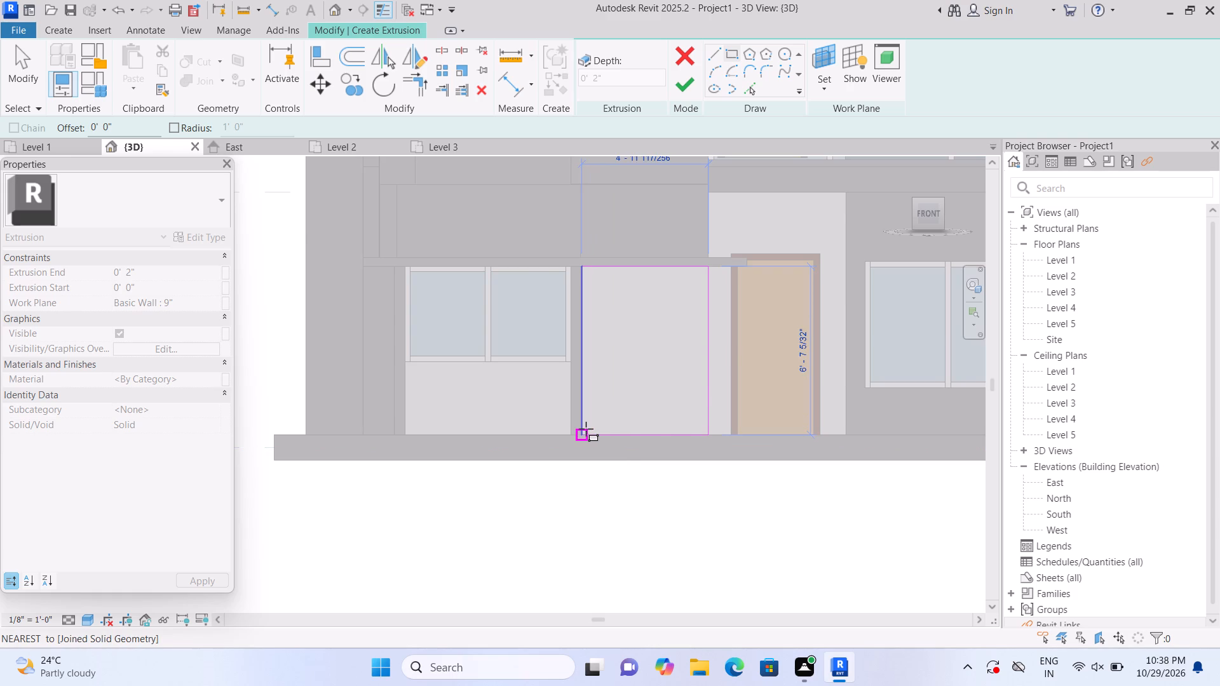
pyautogui.click(586, 429)
pyautogui.click(673, 93)
pyautogui.scroll(-4, 661, 337)
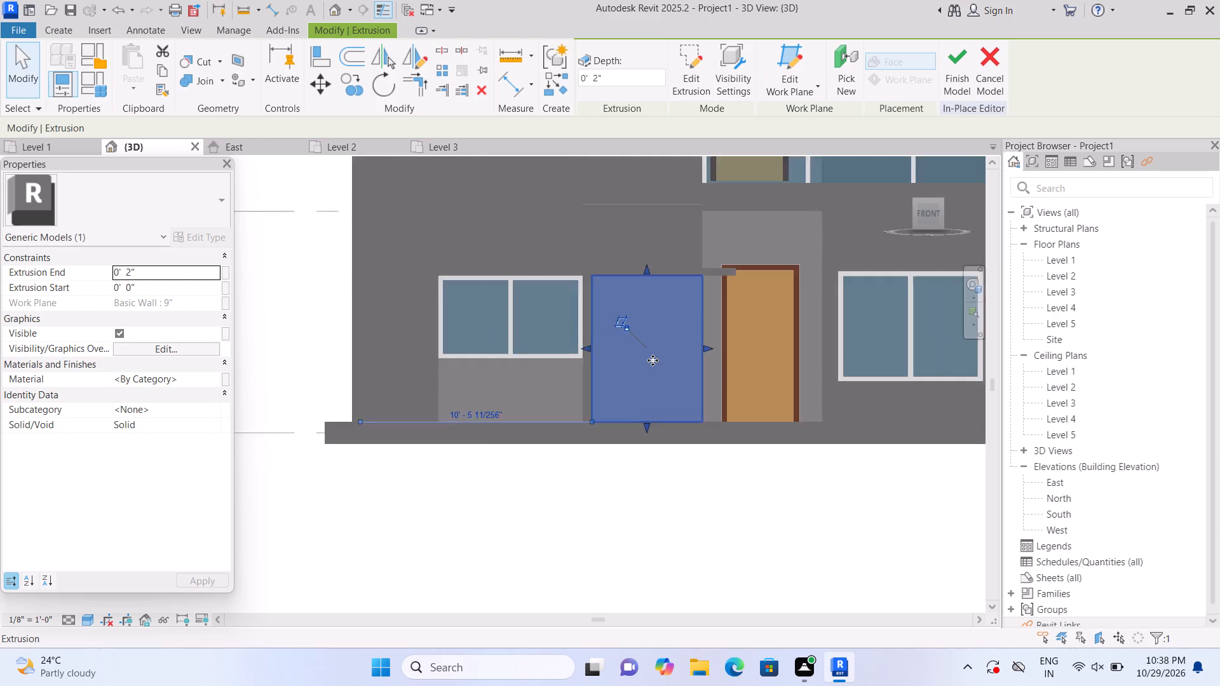
pyautogui.scroll(-3, 653, 360)
pyautogui.scroll(6, 636, 367)
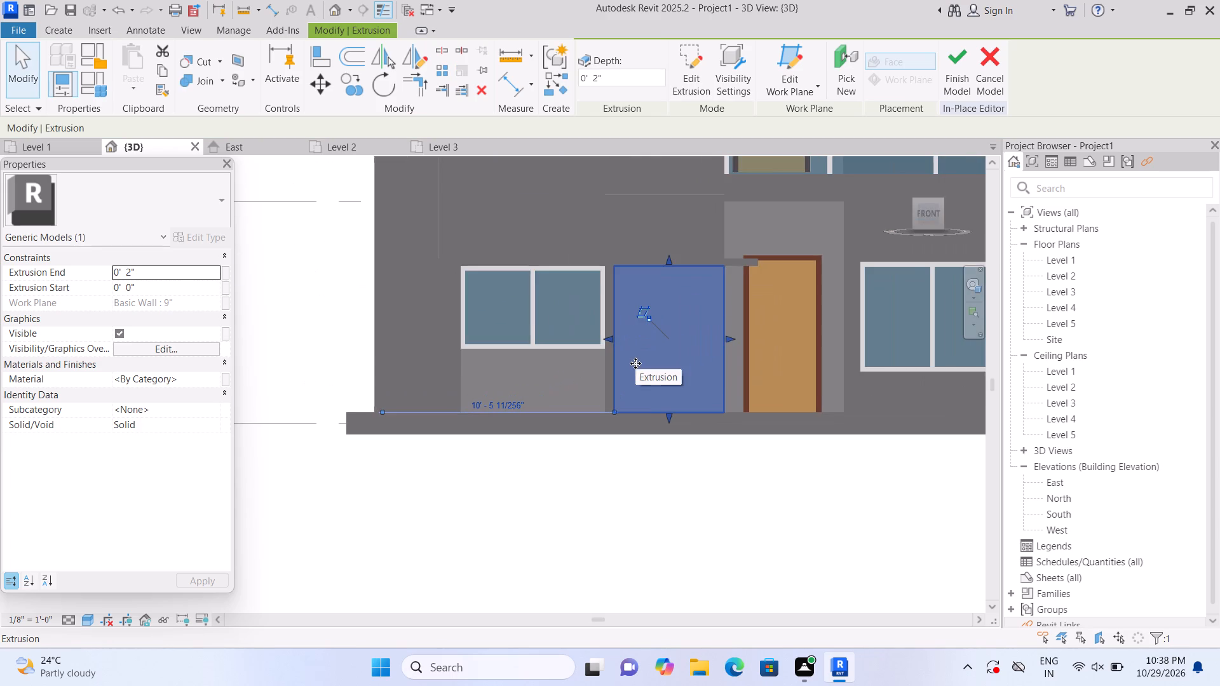
pyautogui.scroll(2, 606, 382)
pyautogui.click(560, 523)
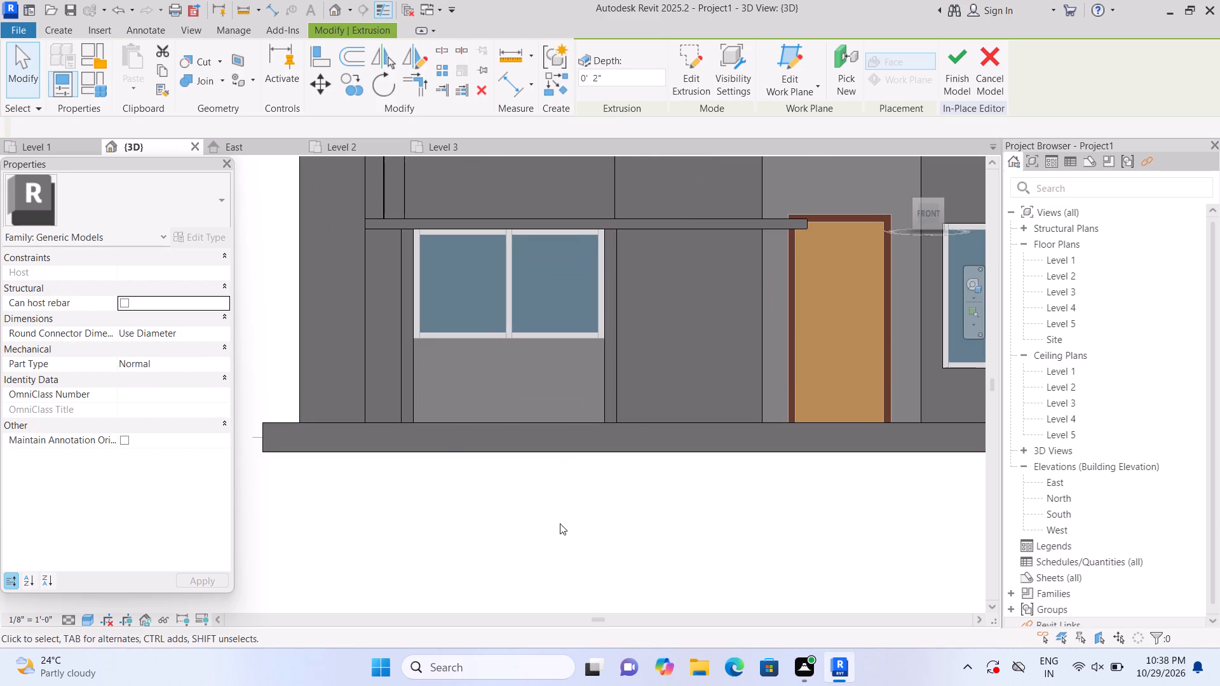
# Extrude a 0' 2" deep panel, about 6' 6" wide and 2' 10 1/2" high, from the ground-floor window's sill down to the base slab.
pyautogui.click(54, 31)
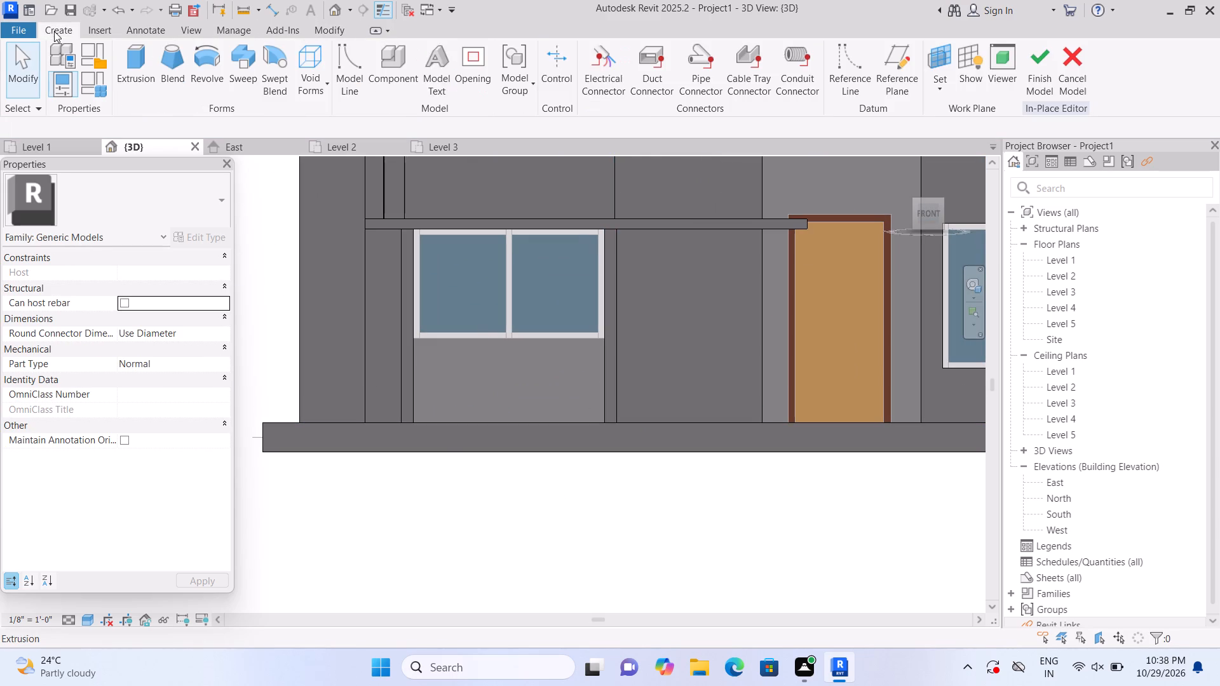
pyautogui.click(149, 95)
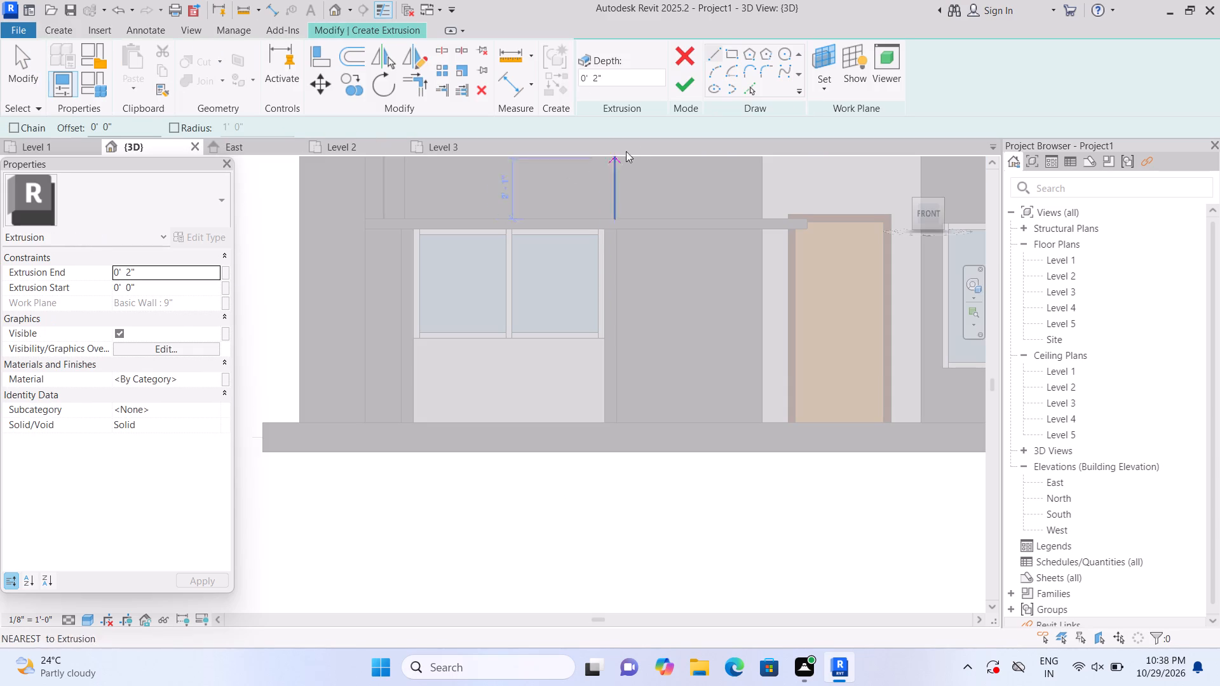
pyautogui.click(822, 89)
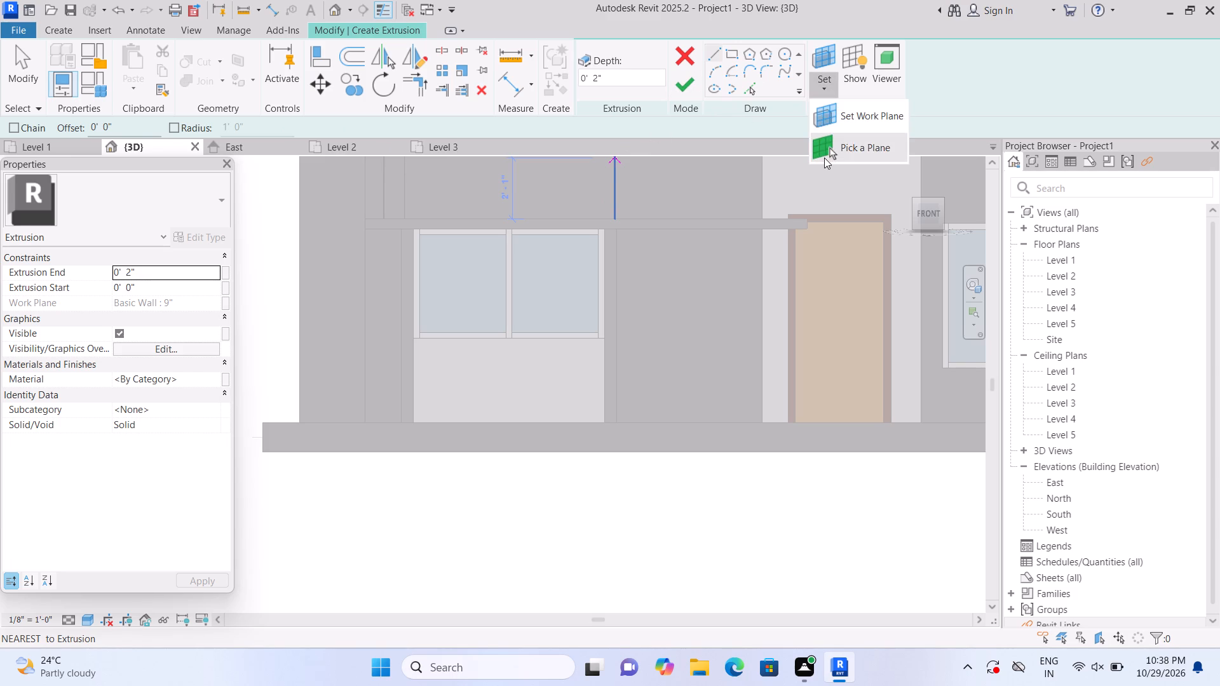
pyautogui.click(823, 158)
pyautogui.scroll(1, 484, 304)
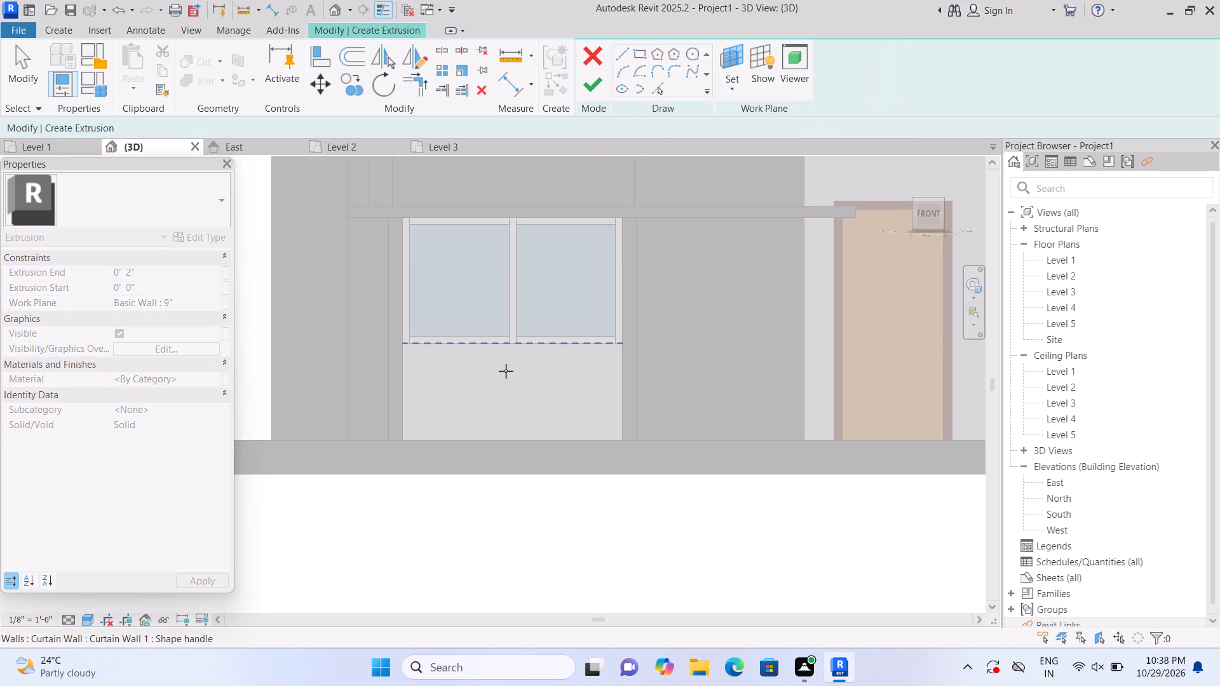
pyautogui.click(506, 371)
pyautogui.click(733, 55)
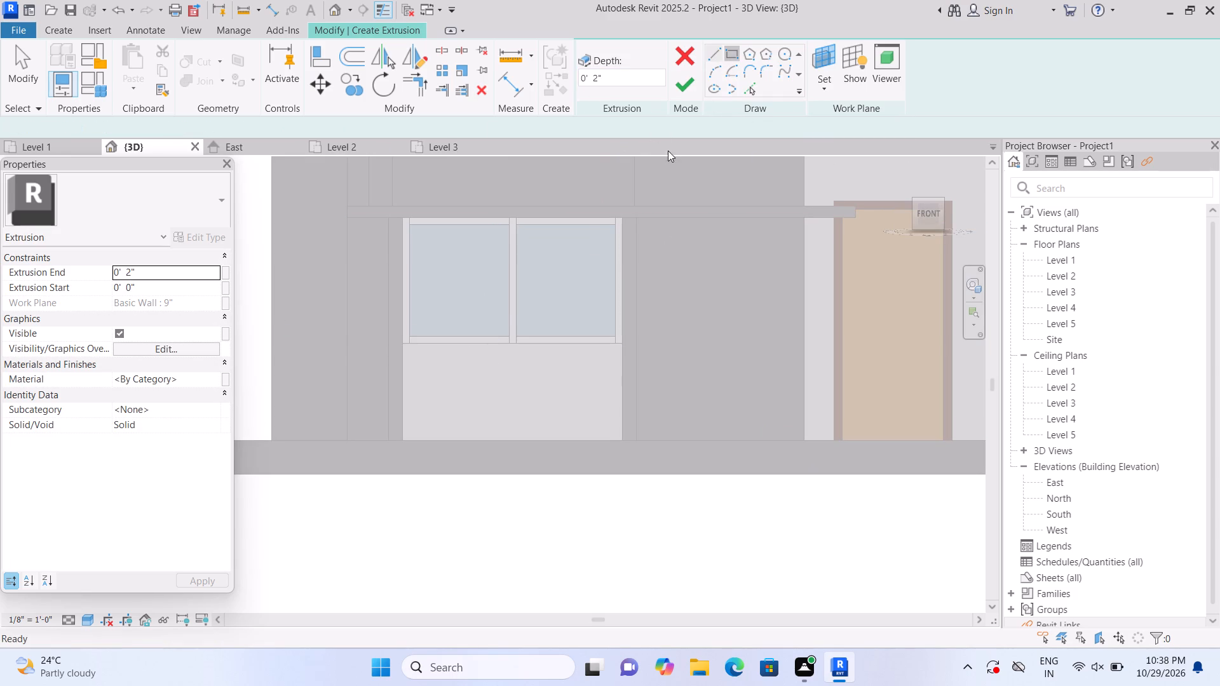
pyautogui.click(399, 344)
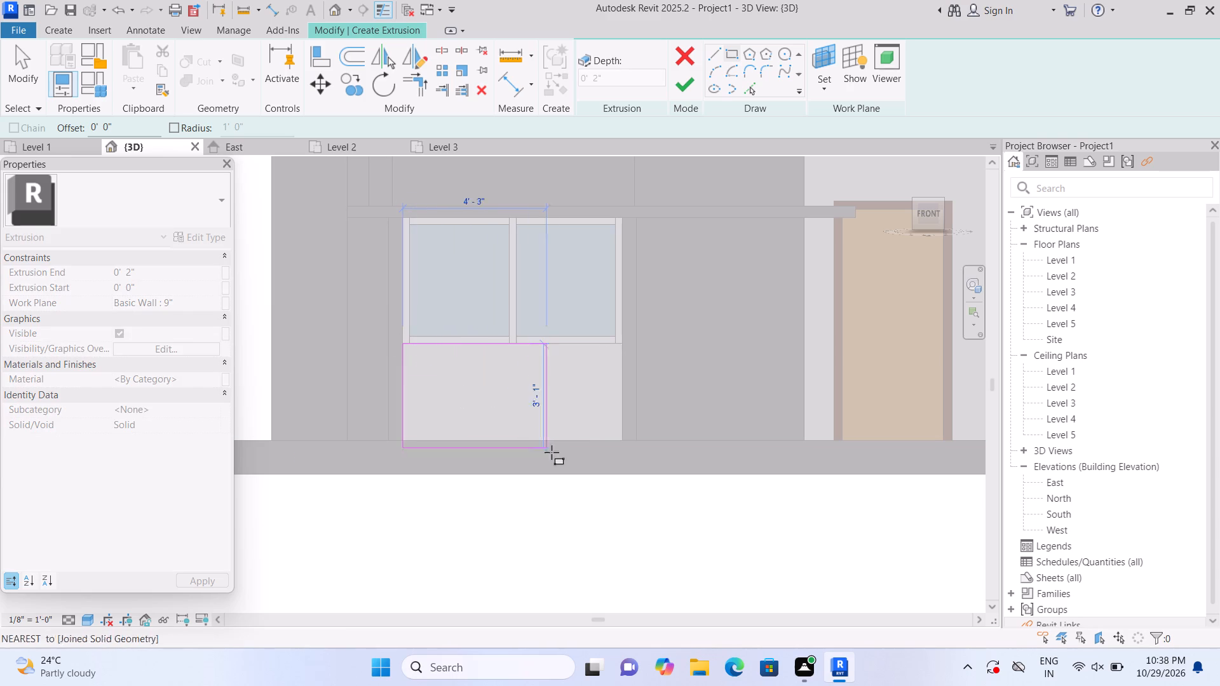
pyautogui.click(620, 441)
pyautogui.click(693, 93)
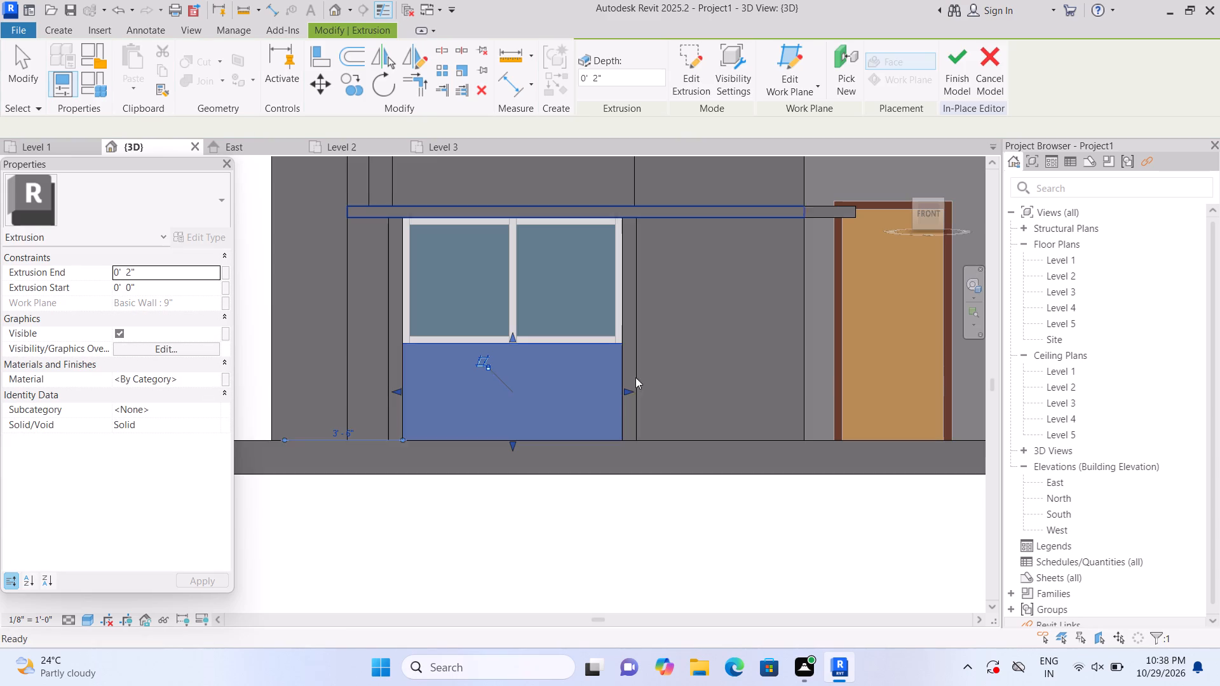
pyautogui.click(575, 551)
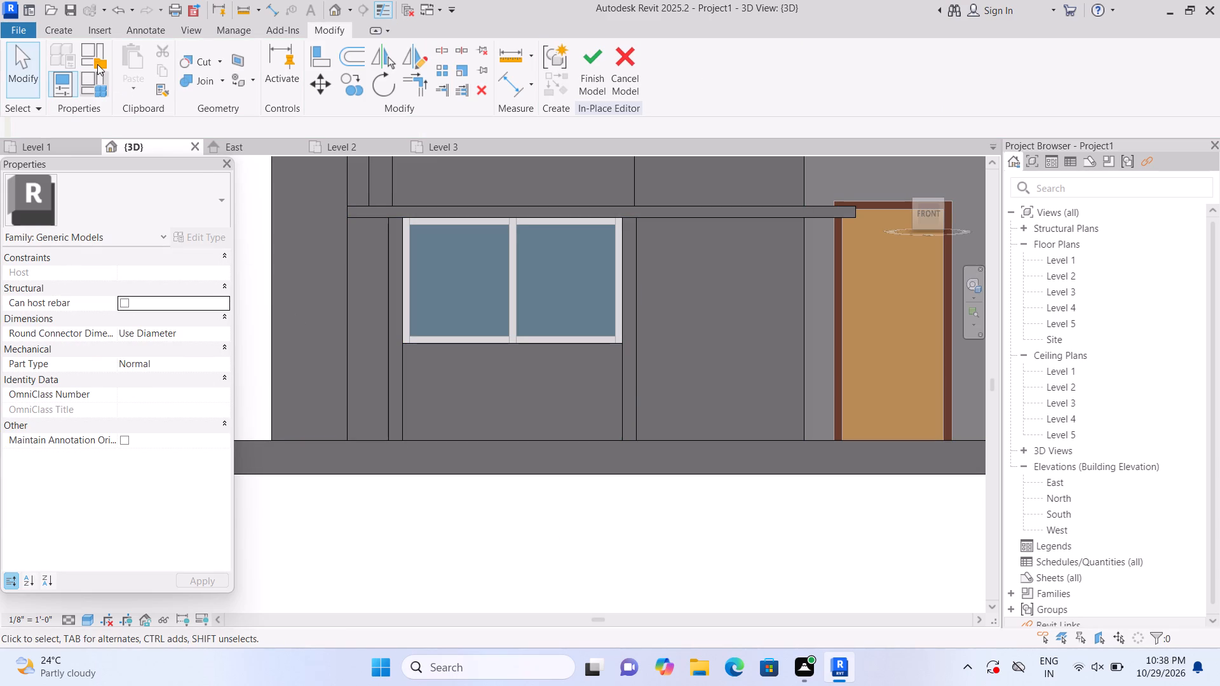
# Join the ground-floor outer strip with the window's left-hand post, and the panel below the window with that strip and post.
pyautogui.click(217, 83)
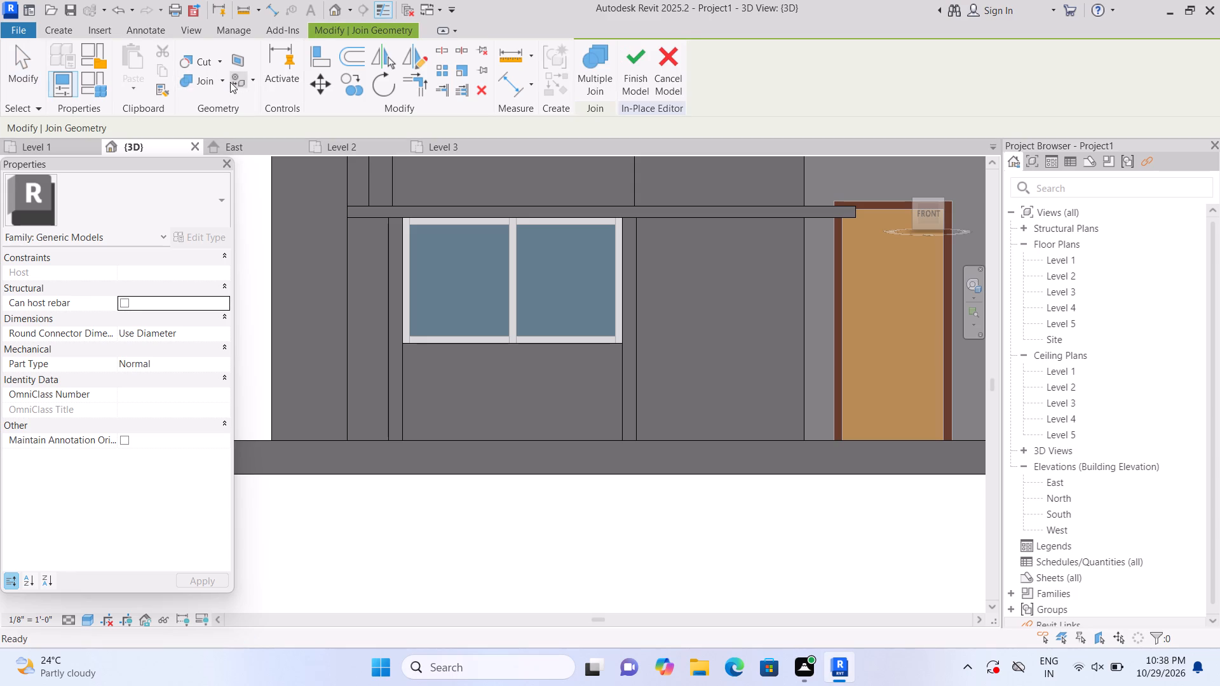
pyautogui.click(222, 77)
pyautogui.click(227, 109)
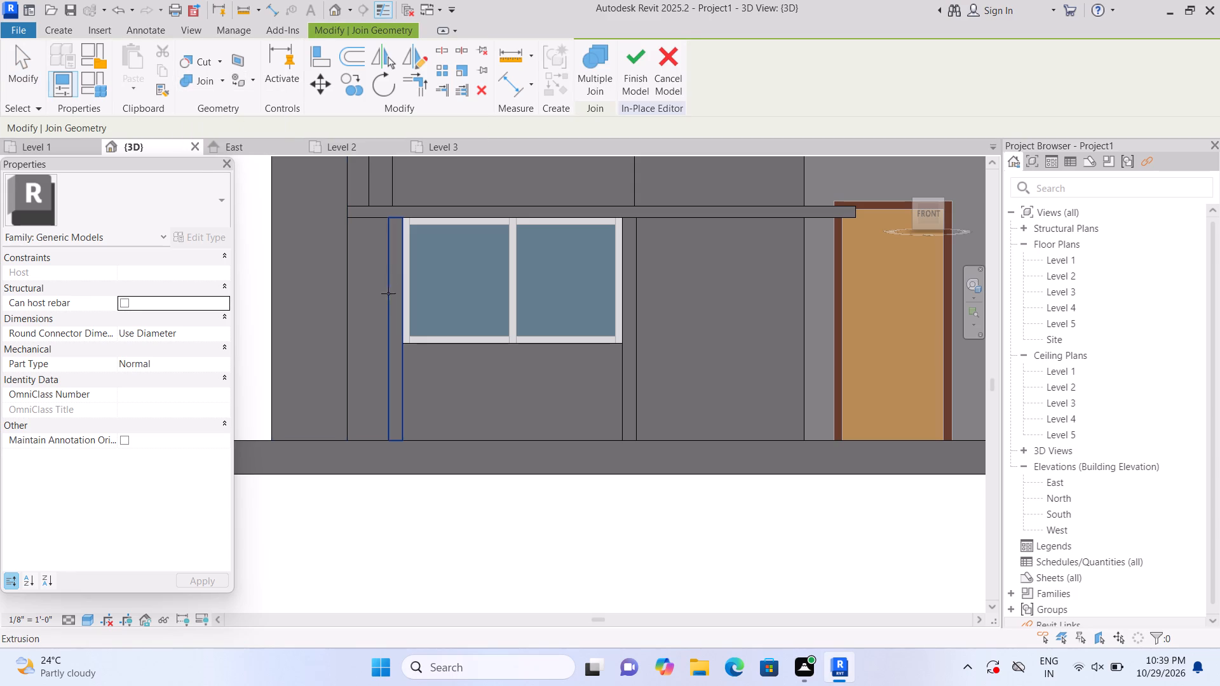
pyautogui.click(392, 310)
pyautogui.click(392, 311)
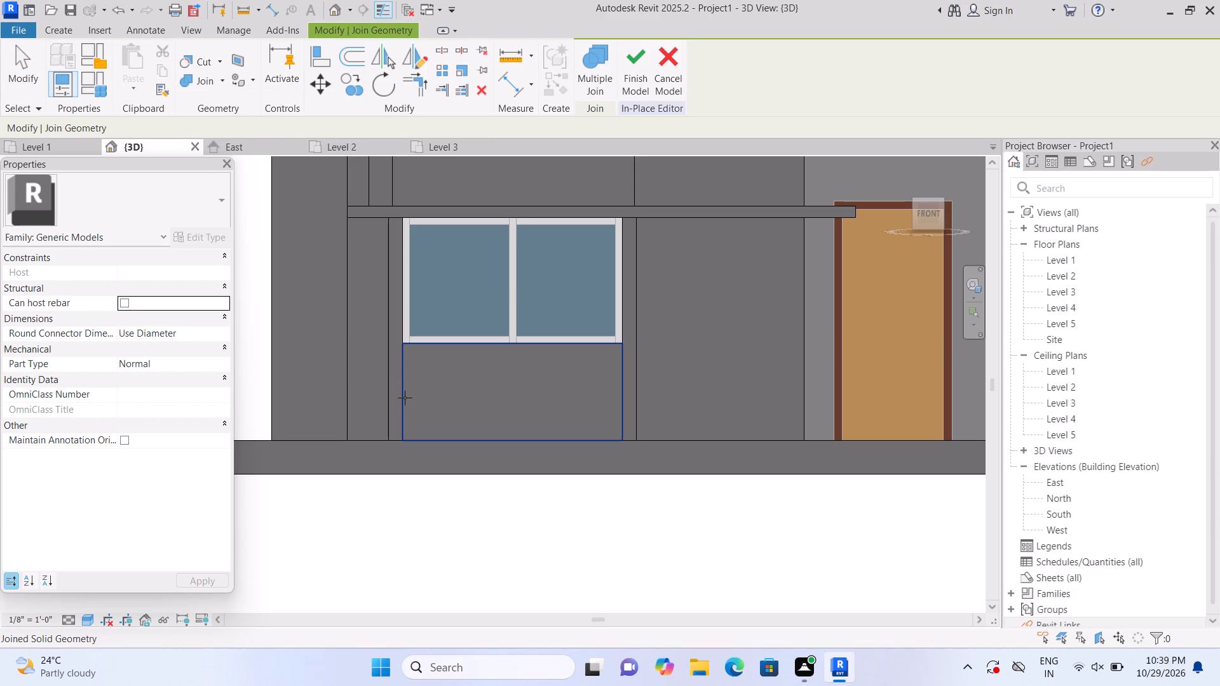
pyautogui.scroll(3, 405, 398)
pyautogui.click(405, 398)
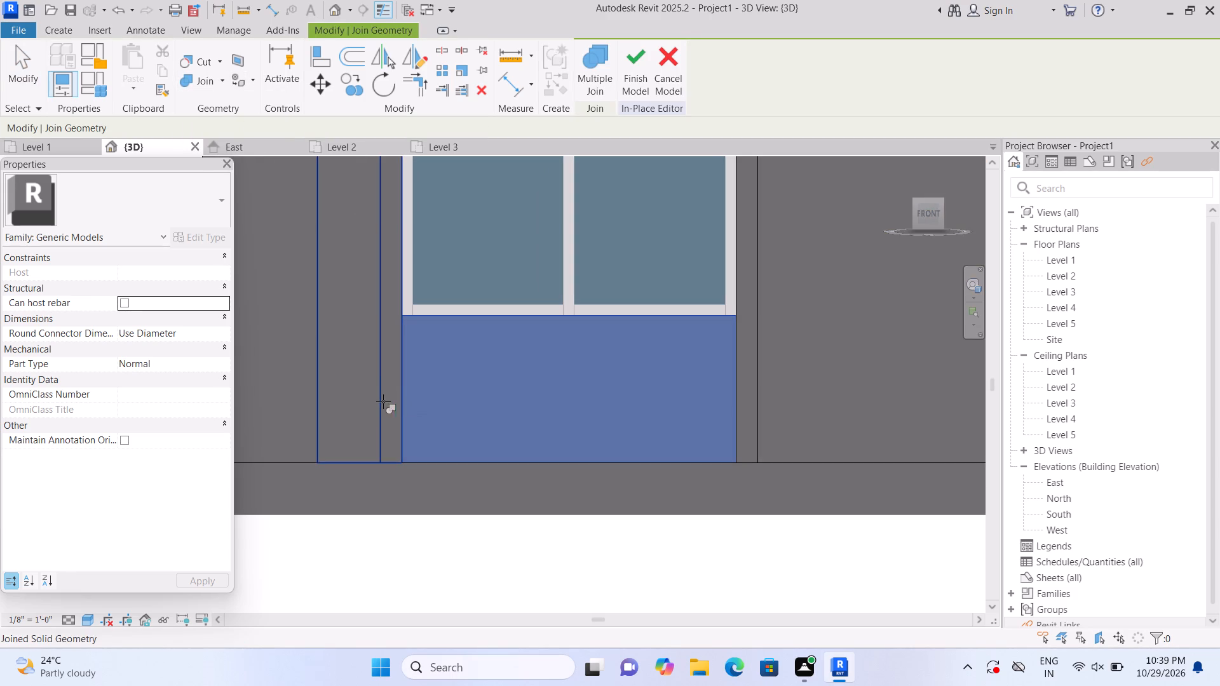
pyautogui.click(383, 402)
pyautogui.scroll(-7, 396, 414)
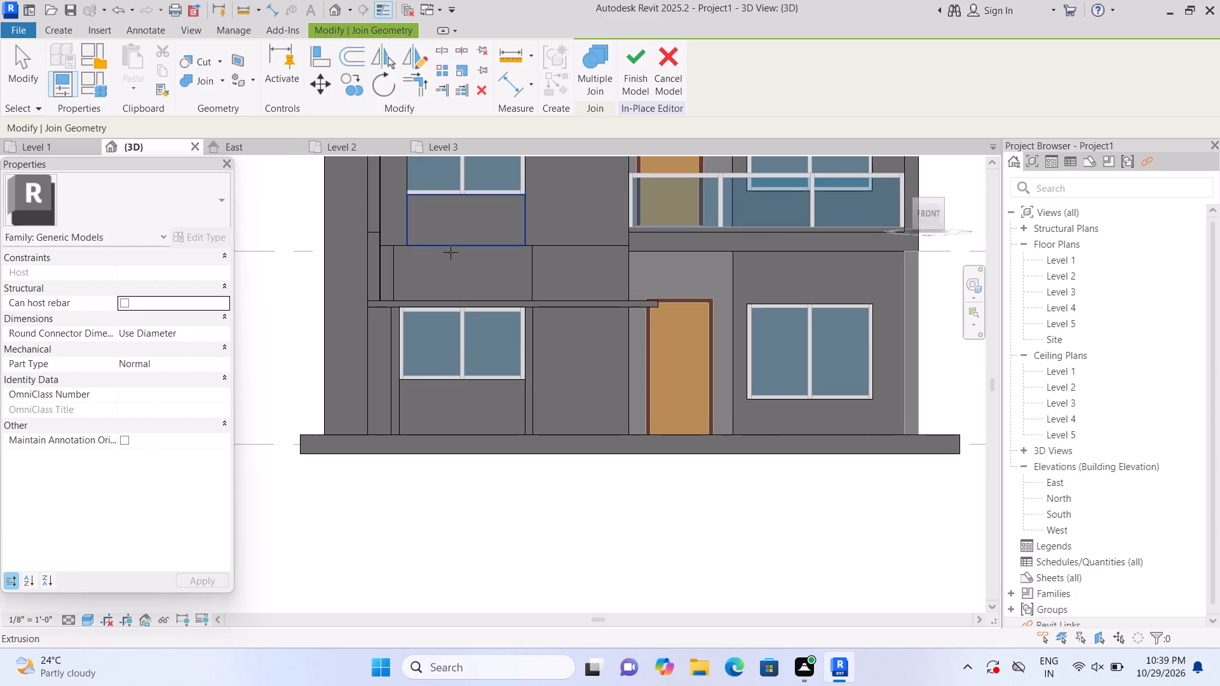
# Join the upper floor's touching pieces: sill panel with projecting block, balcony-side panel with the panel below it, and window-side strip with the outer strip.
pyautogui.click(450, 239)
pyautogui.scroll(2, 452, 252)
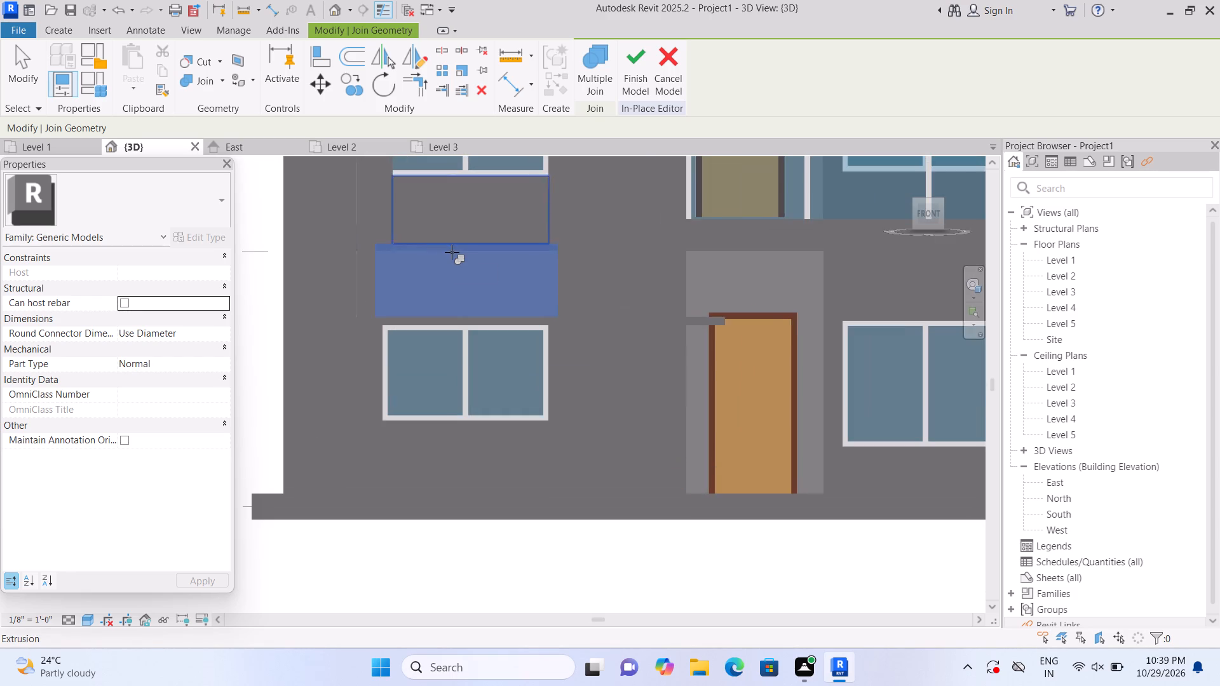
pyautogui.click(461, 266)
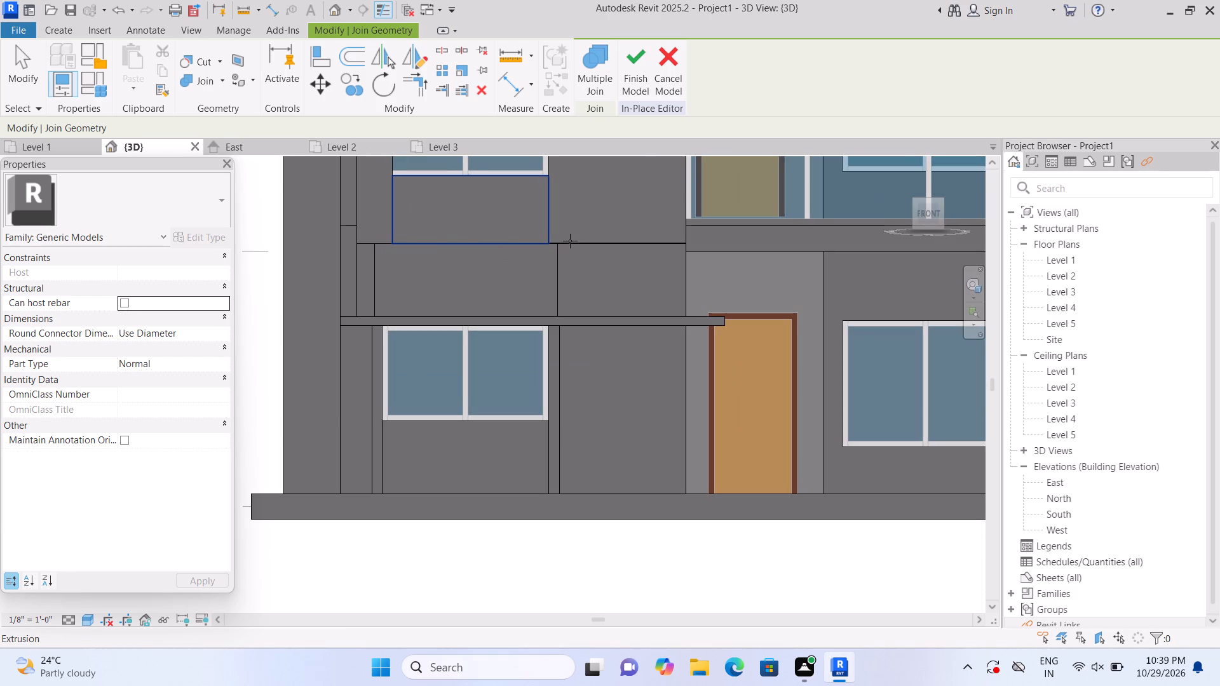
pyautogui.click(571, 239)
pyautogui.click(583, 220)
pyautogui.scroll(-2, 599, 266)
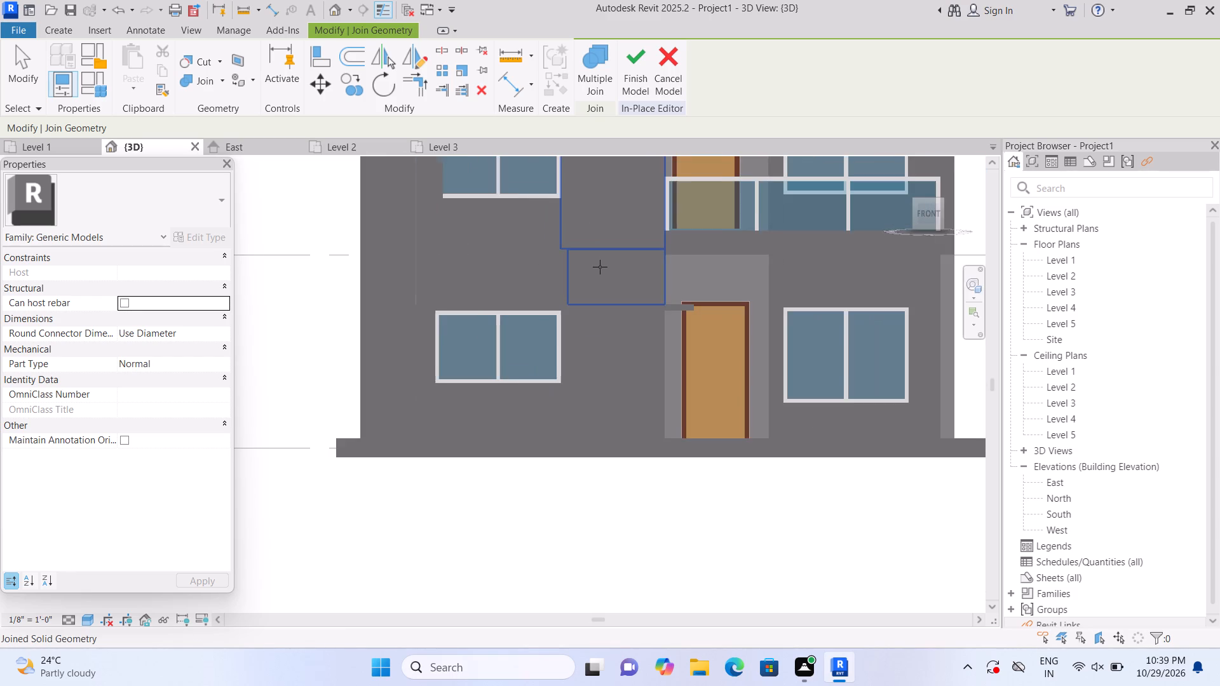
pyautogui.click(414, 226)
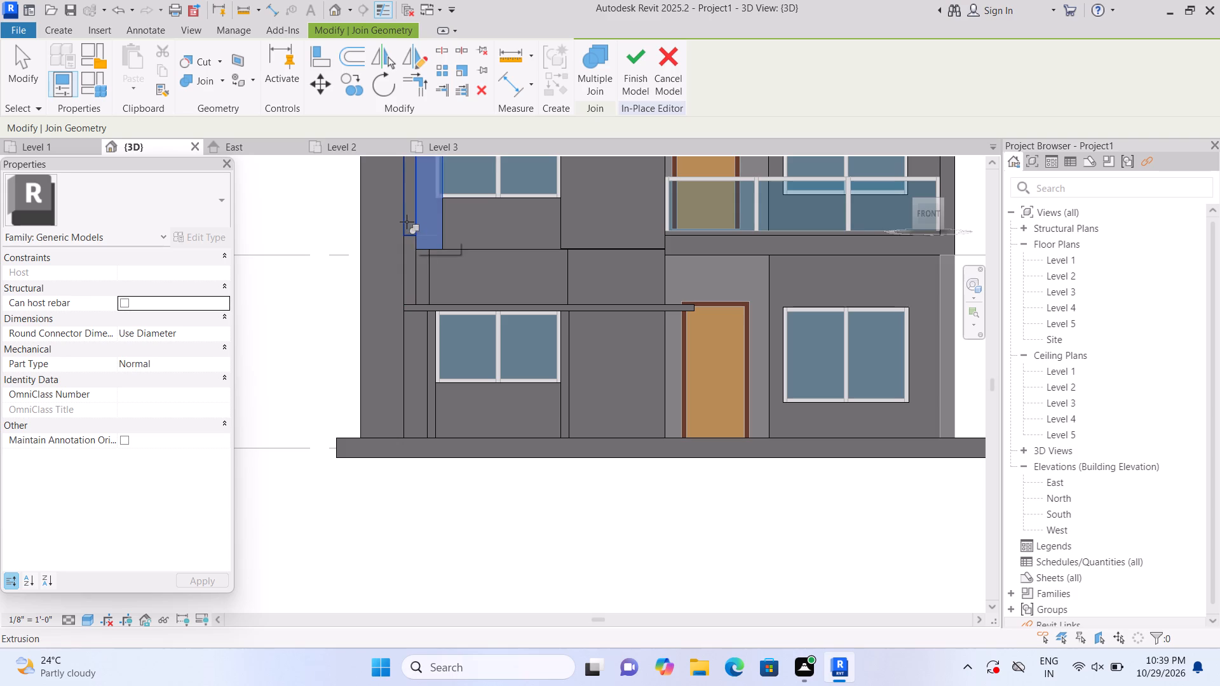
pyautogui.click(407, 222)
pyautogui.click(340, 329)
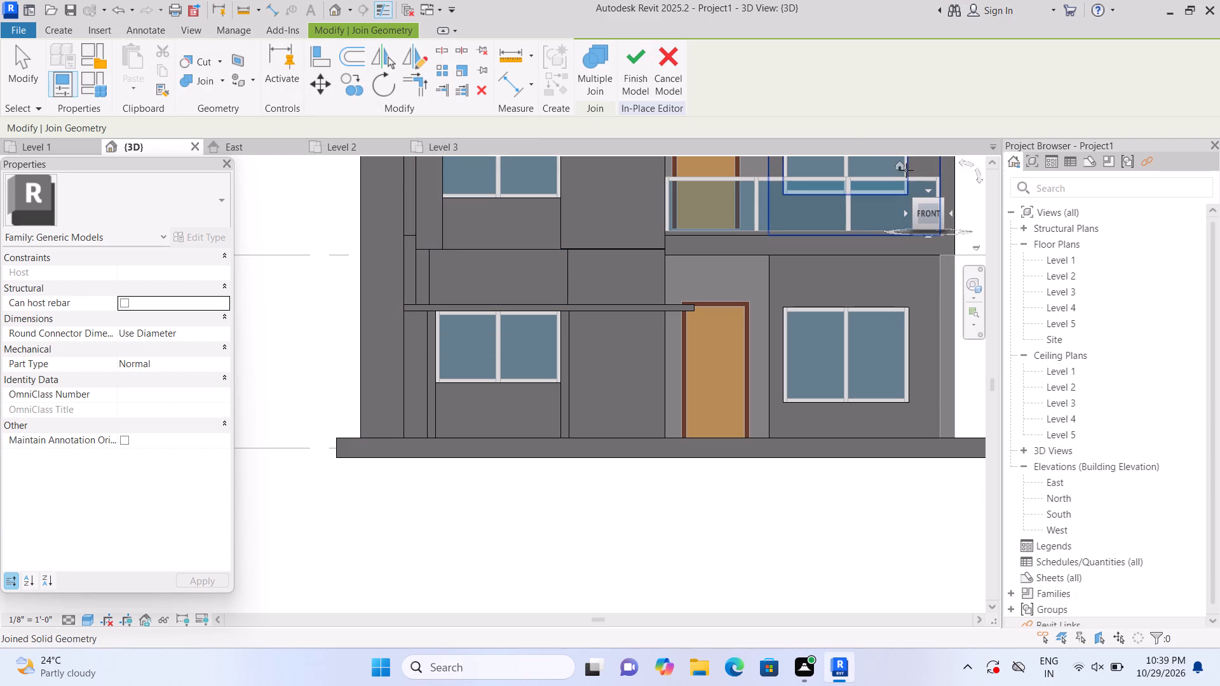
# Examine the cladding panels and their joints on the front wall's upper and ground floors from an angled 3D view.
pyautogui.click(901, 164)
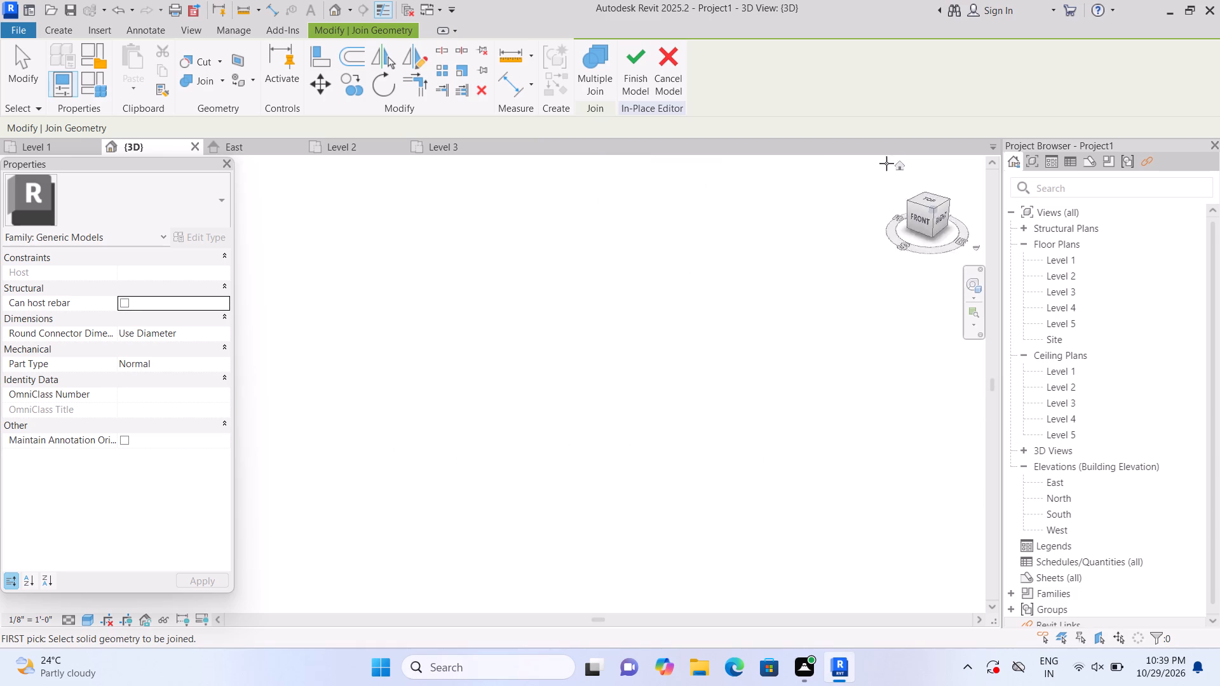
pyautogui.scroll(6, 269, 393)
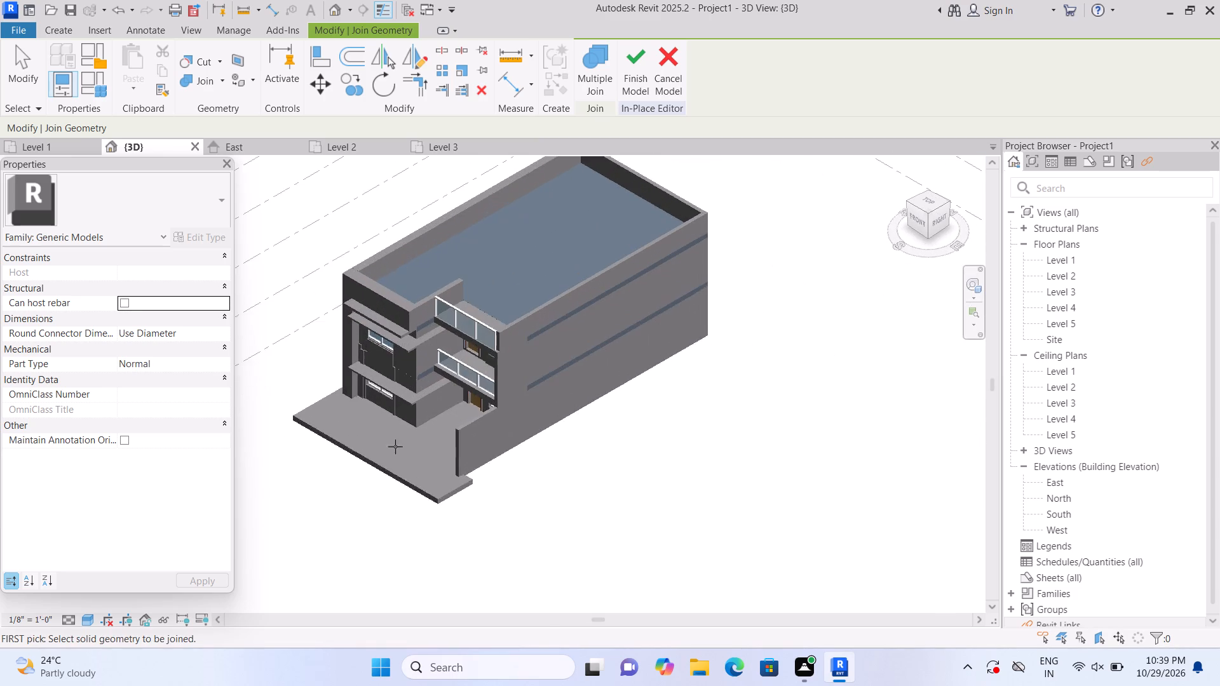
pyautogui.scroll(5, 433, 442)
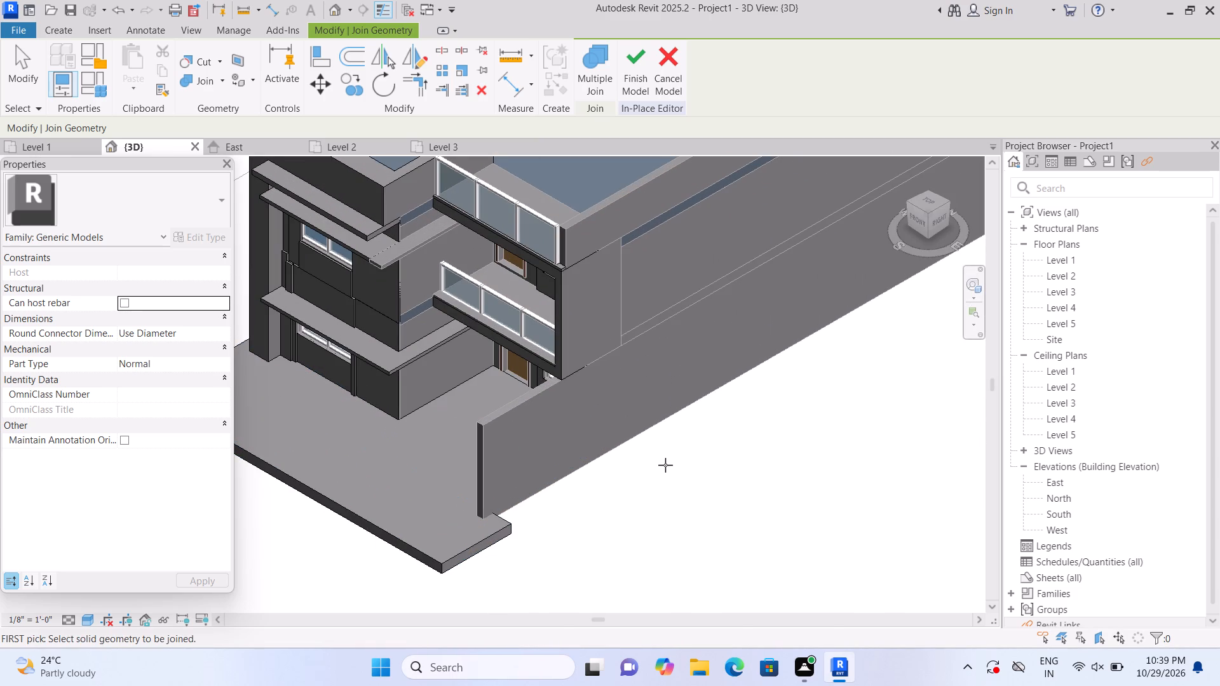
pyautogui.moveTo(665, 549); pyautogui.dragTo(743, 529, button='middle')
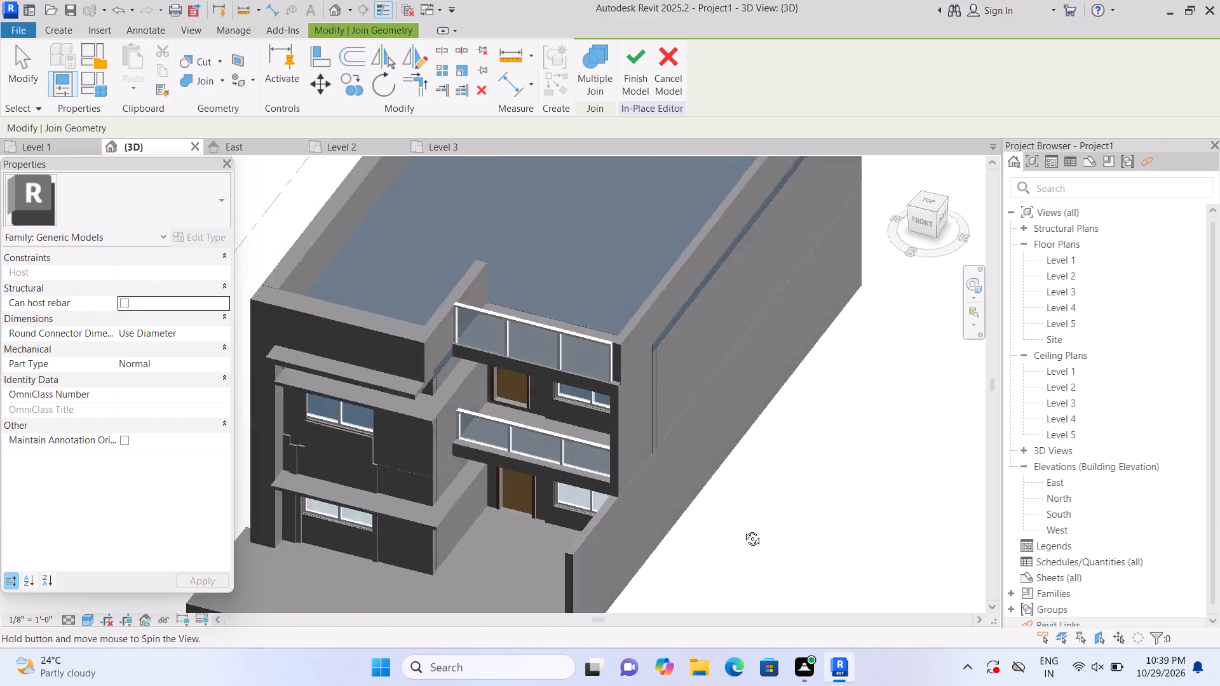
pyautogui.moveTo(743, 529); pyautogui.dragTo(703, 461, button='middle')
pyautogui.scroll(2, 399, 571)
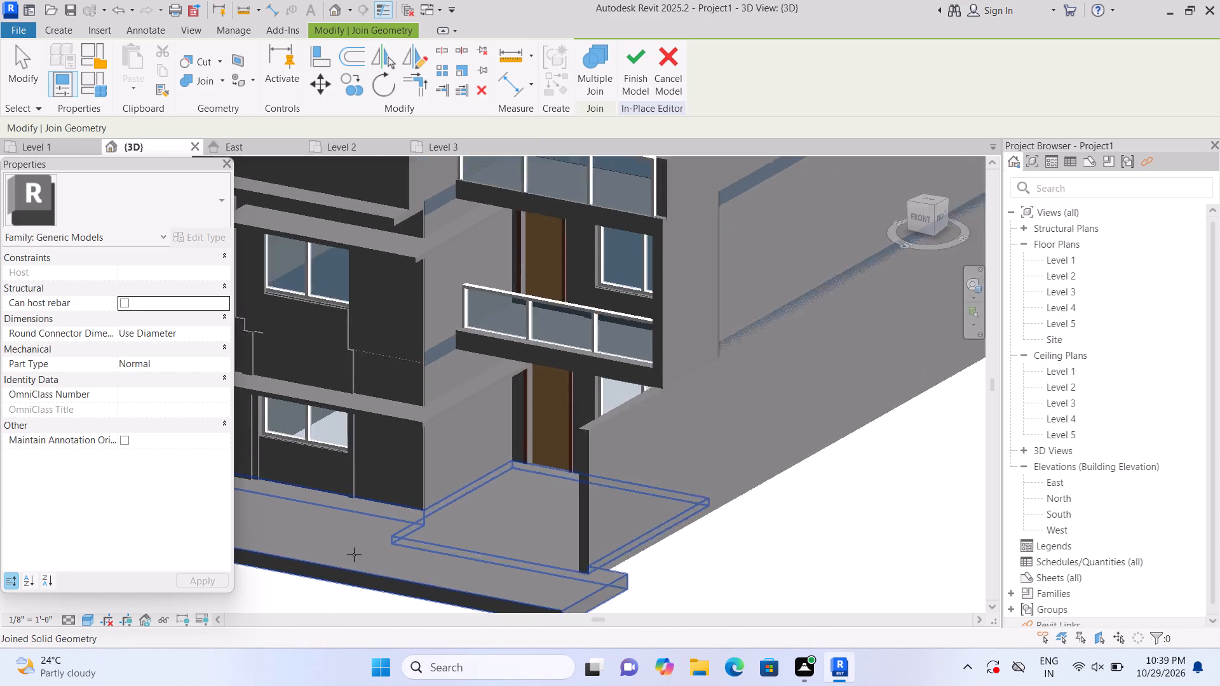
pyautogui.moveTo(381, 549); pyautogui.dragTo(731, 540, button='middle')
pyautogui.middleClick(731, 539)
pyautogui.scroll(5, 742, 481)
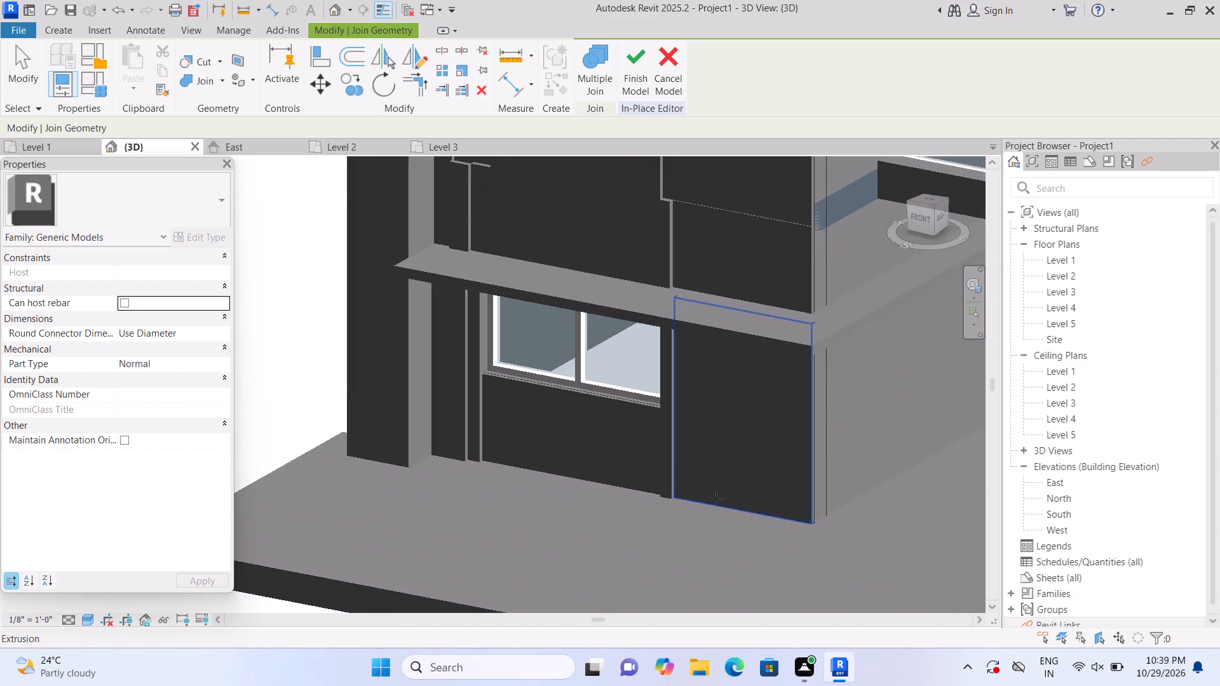
pyautogui.moveTo(716, 499); pyautogui.dragTo(697, 612, button='middle')
pyautogui.scroll(-1, 700, 614)
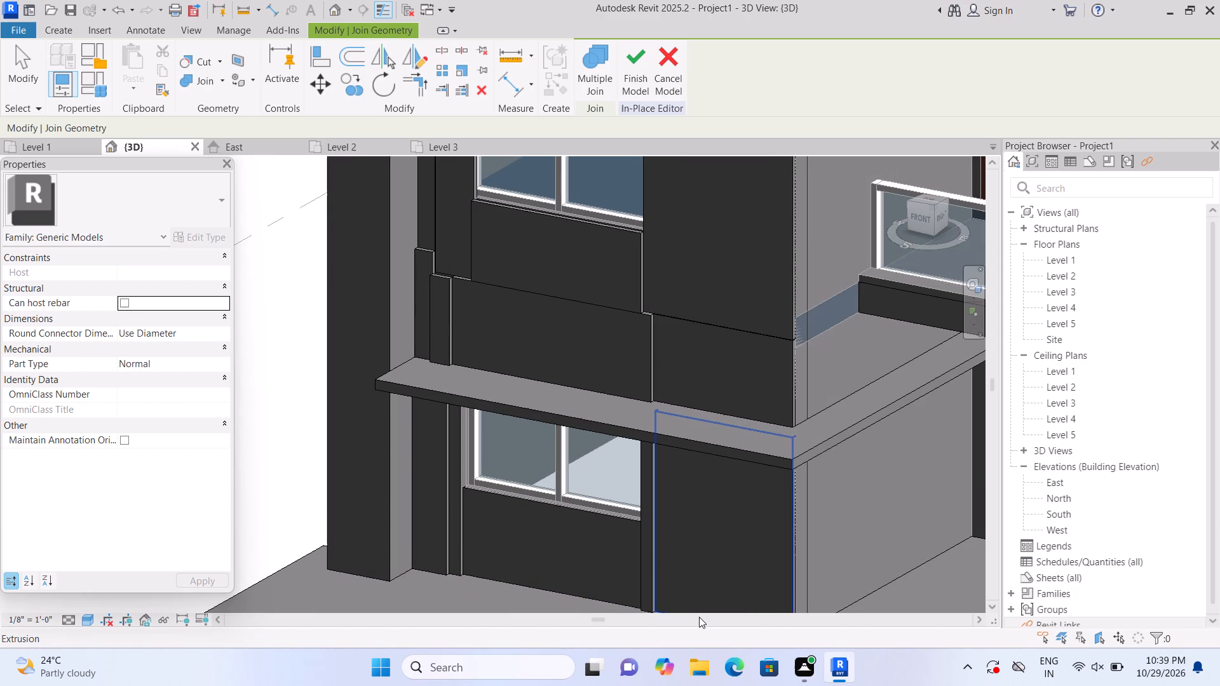
pyautogui.moveTo(710, 362); pyautogui.dragTo(719, 462, button='middle')
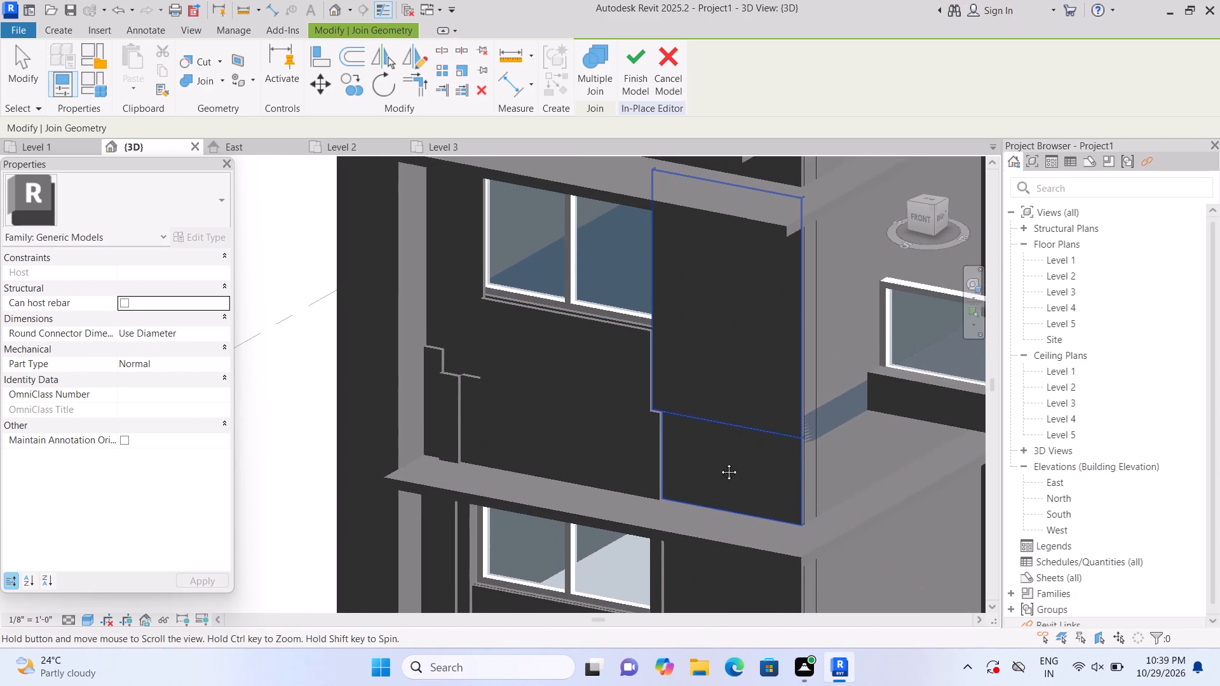
pyautogui.moveTo(719, 462); pyautogui.dragTo(718, 464, button='middle')
pyautogui.middleClick(718, 464)
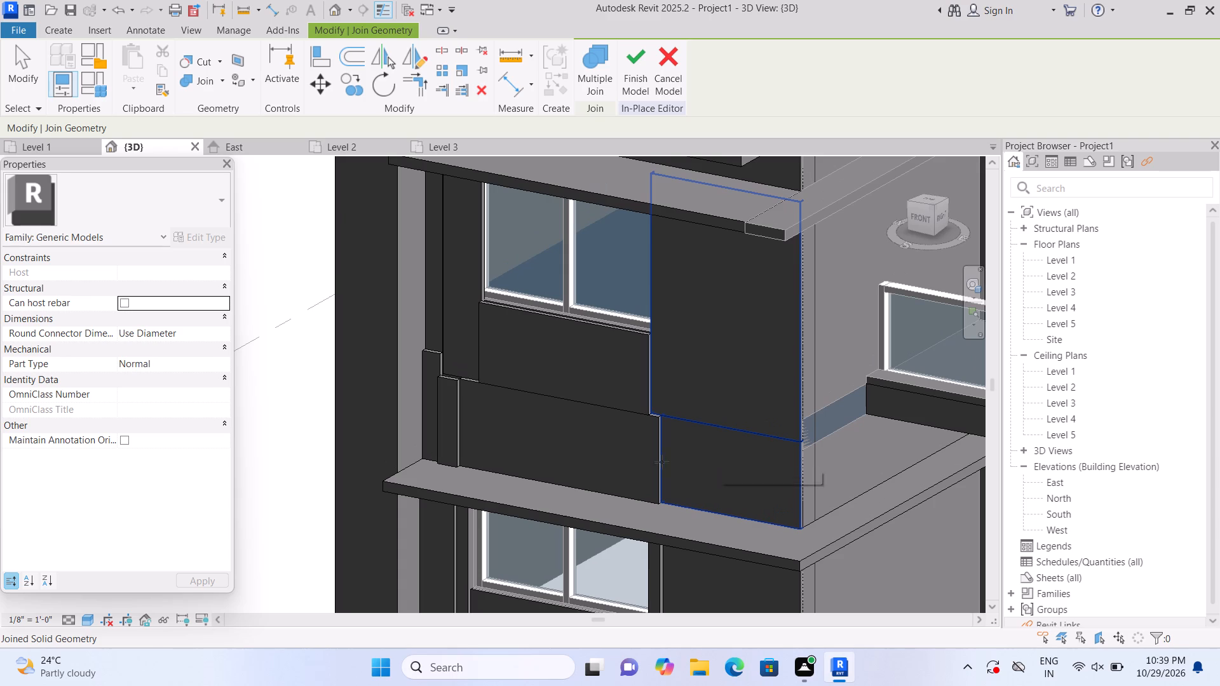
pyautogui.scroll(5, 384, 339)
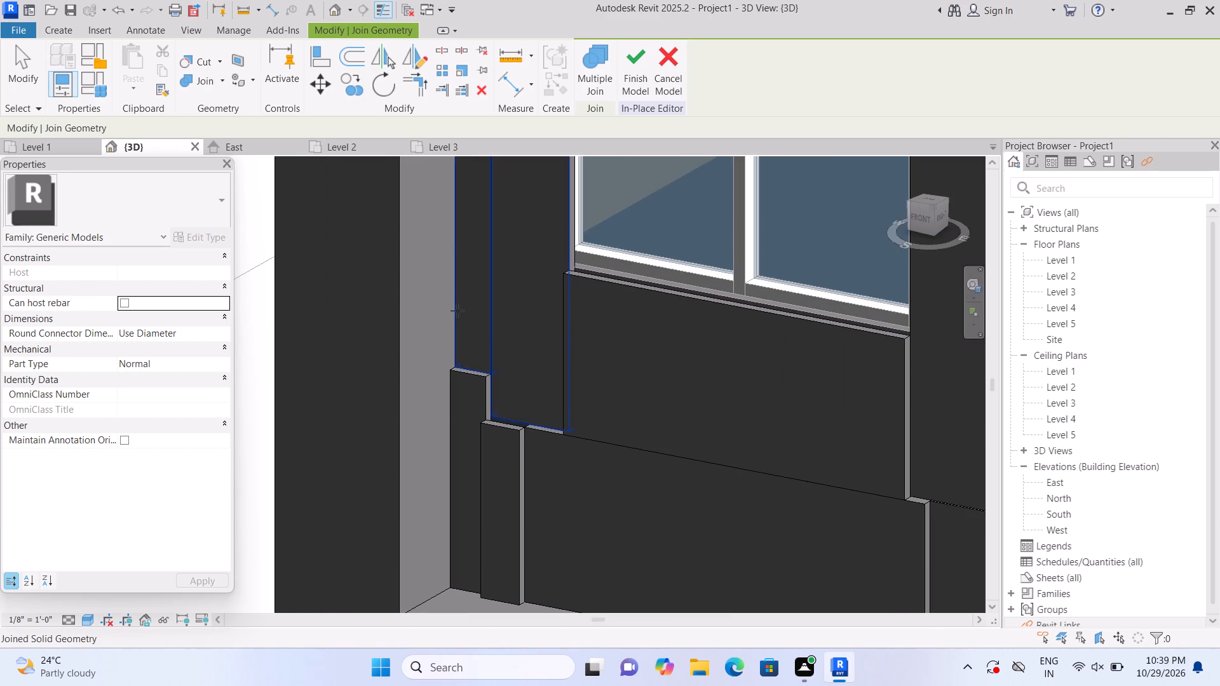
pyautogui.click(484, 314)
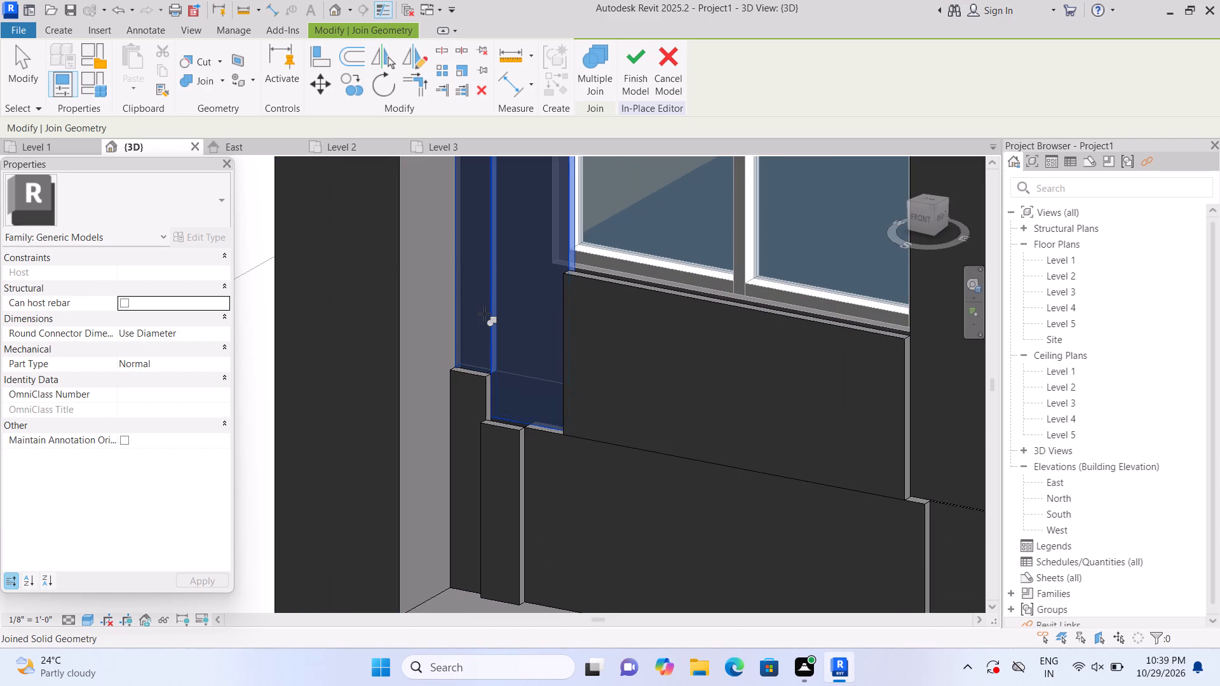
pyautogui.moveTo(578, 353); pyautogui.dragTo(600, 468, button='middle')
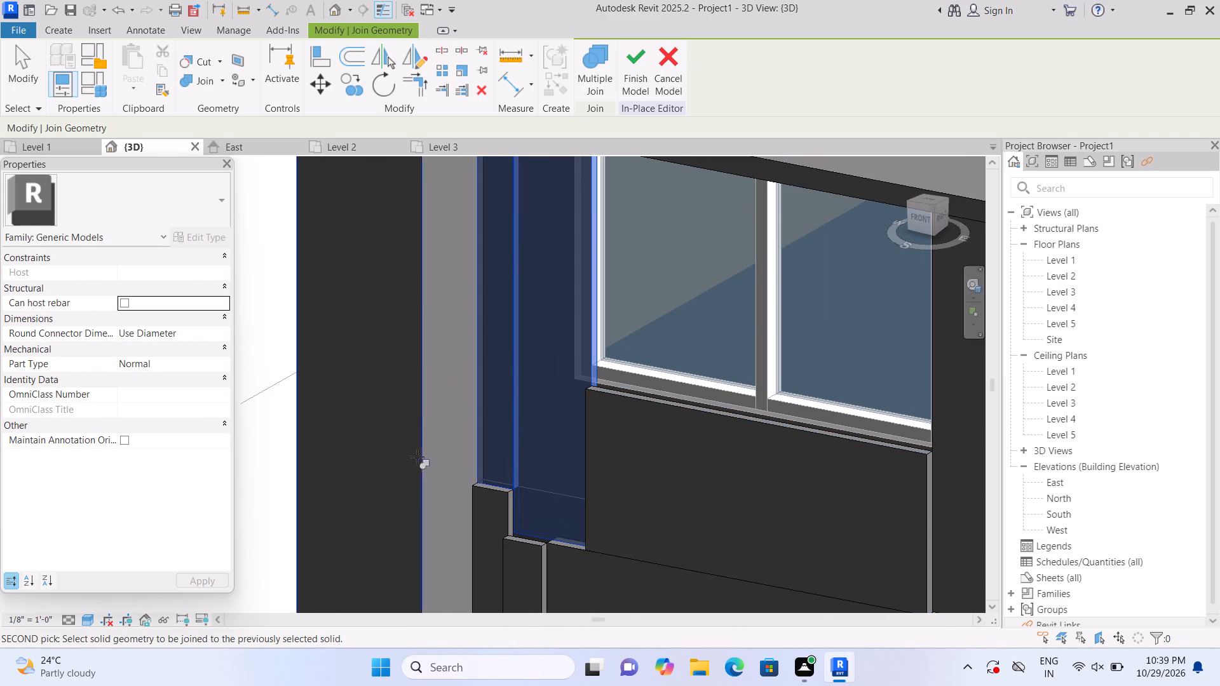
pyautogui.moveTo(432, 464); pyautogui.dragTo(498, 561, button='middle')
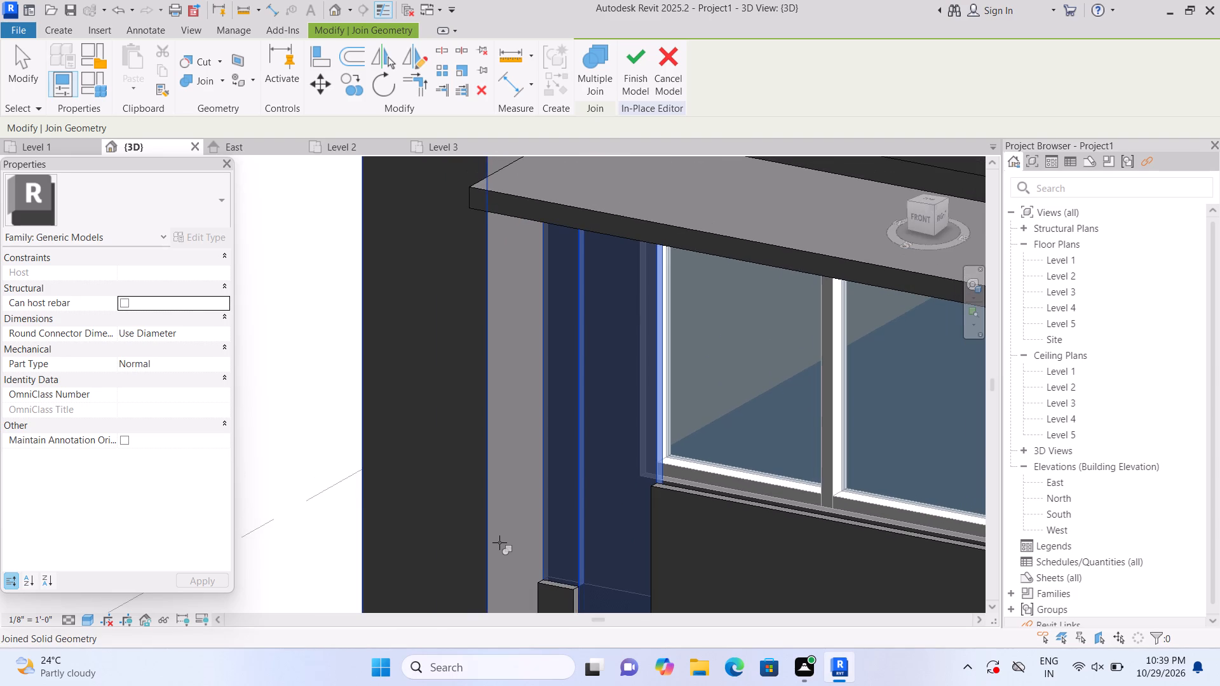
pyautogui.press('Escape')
# Examine the two vertical strips beside the upper-floor window, selecting the outer extrusion and the window-side extrusion in turn.
pyautogui.scroll(2, 513, 532)
pyautogui.moveTo(523, 508); pyautogui.dragTo(470, 434, button='middle')
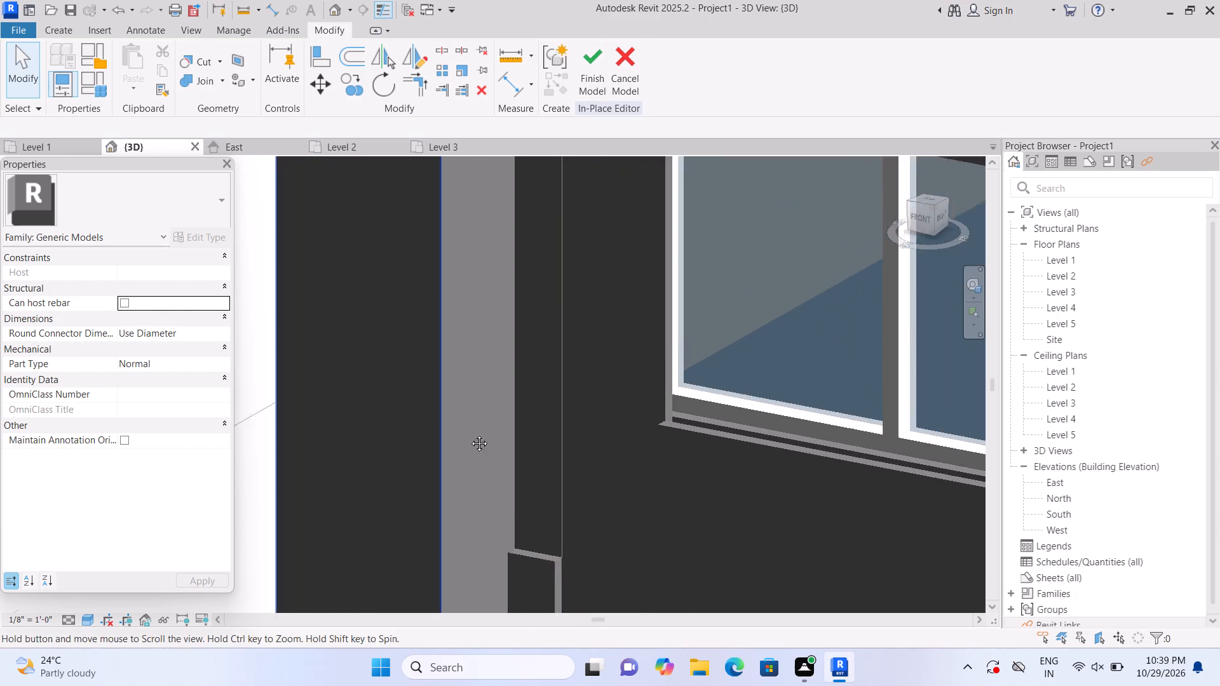
pyautogui.moveTo(470, 434); pyautogui.dragTo(410, 372, button='middle')
pyautogui.click(472, 380)
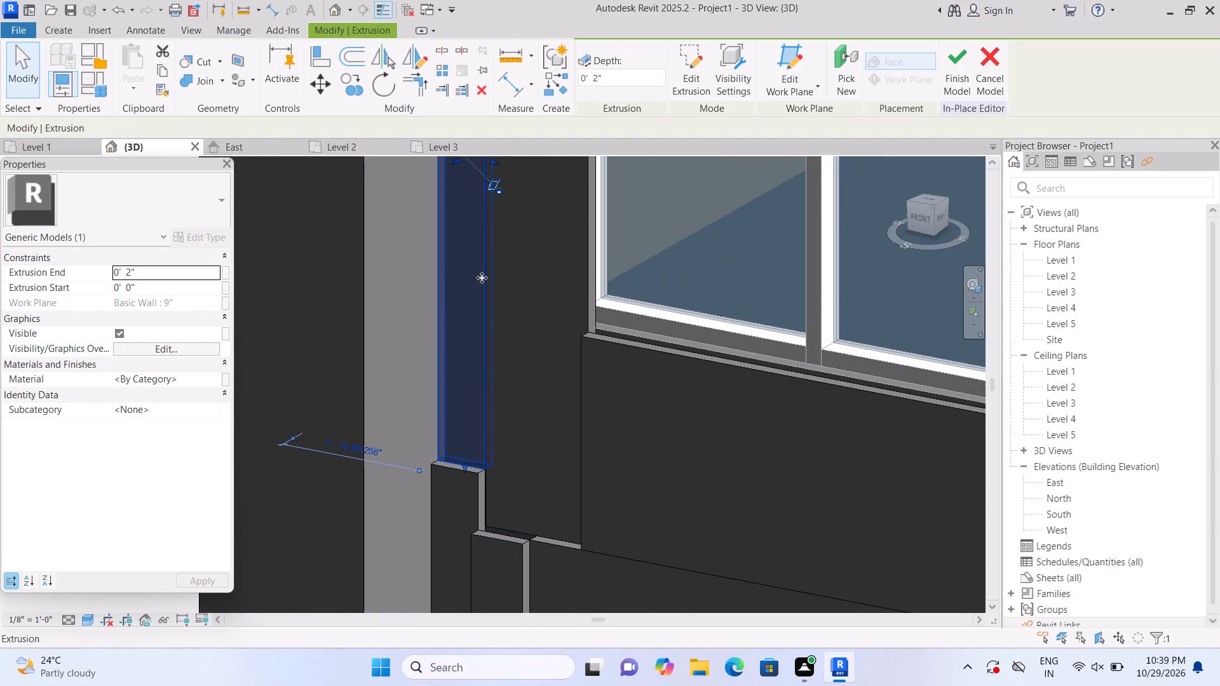
pyautogui.press('Escape')
pyautogui.click(527, 306)
pyautogui.moveTo(542, 325); pyautogui.dragTo(560, 386, button='middle')
pyautogui.click(552, 278)
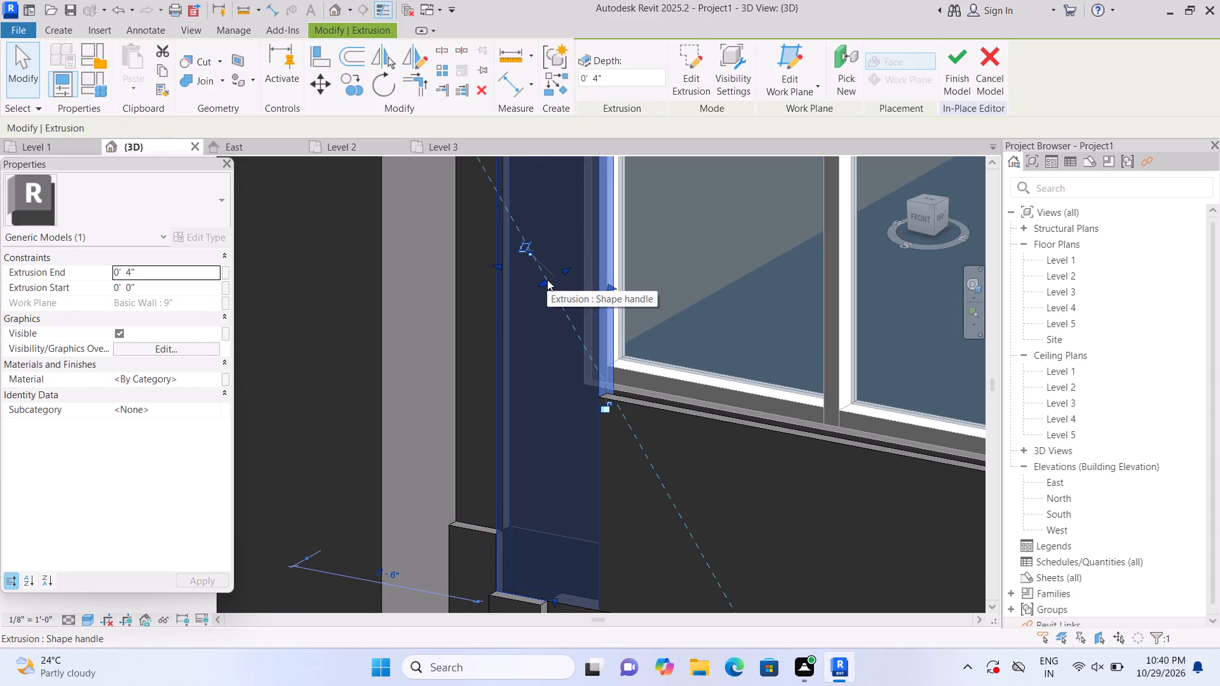
pyautogui.press('Escape')
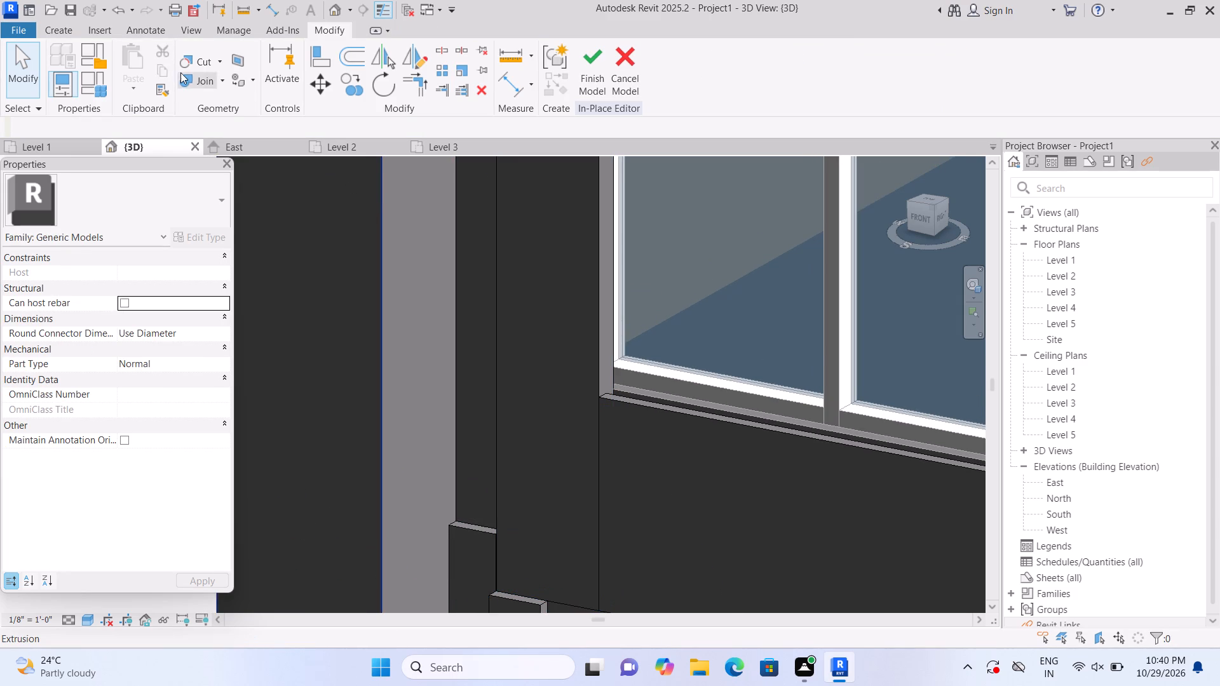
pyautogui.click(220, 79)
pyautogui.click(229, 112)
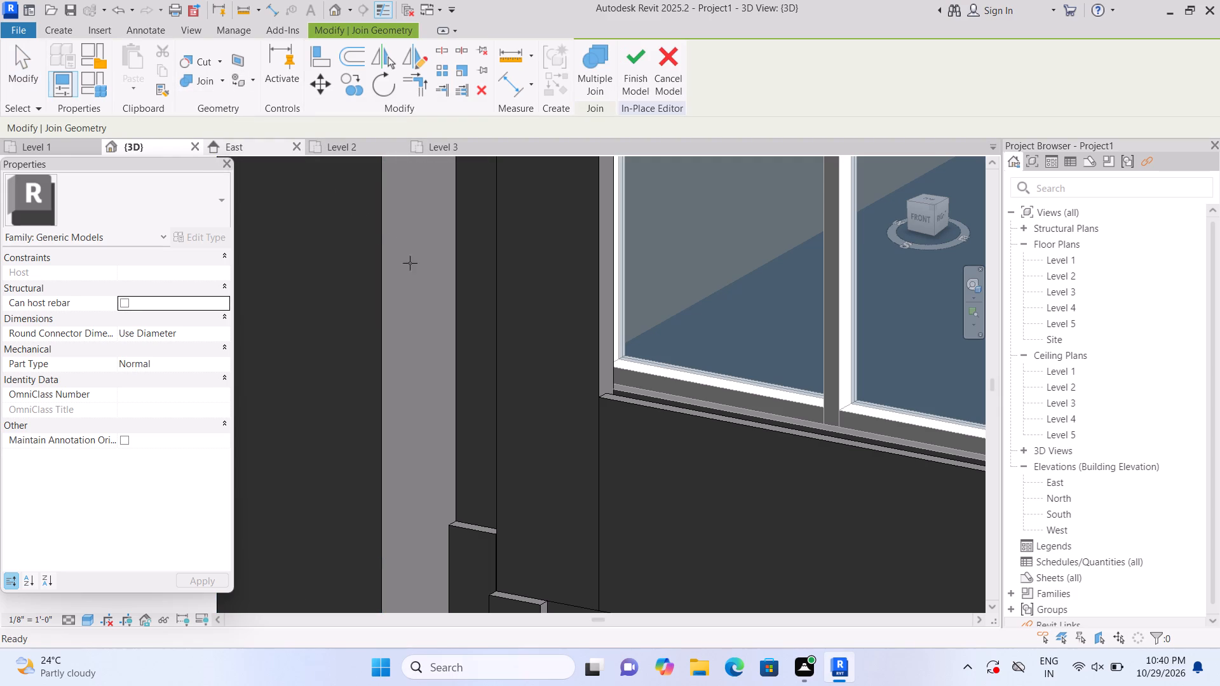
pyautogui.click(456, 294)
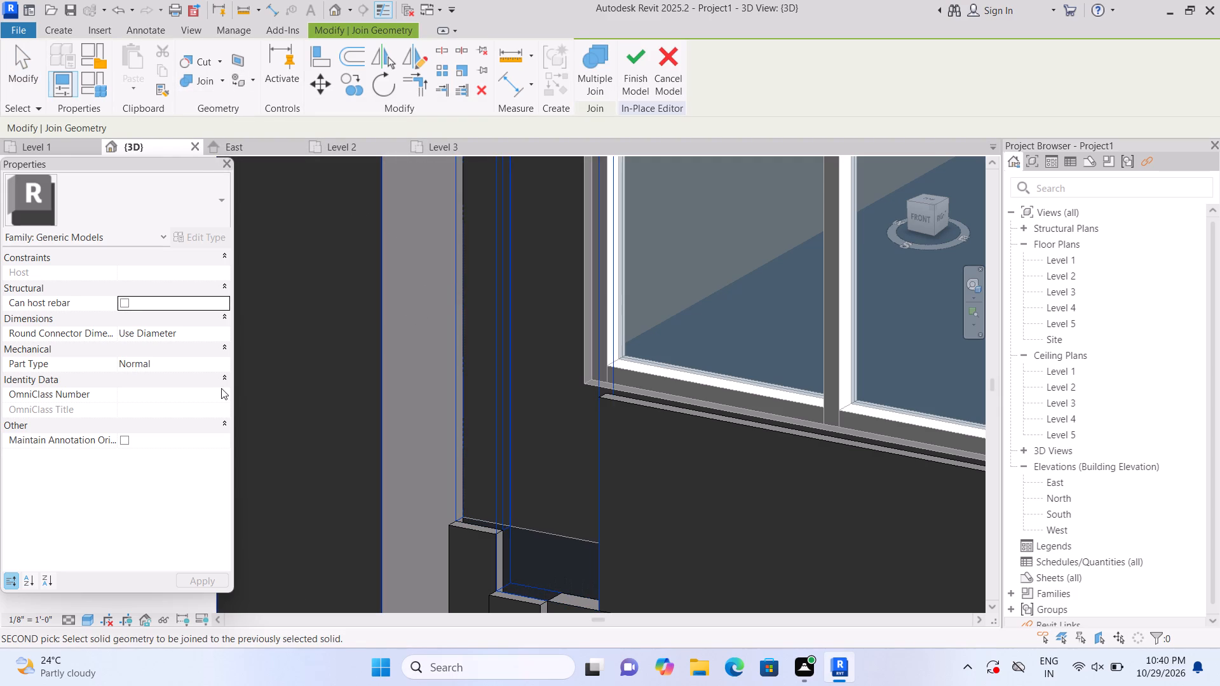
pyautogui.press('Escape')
# Select the narrow projecting block standing on the slab at the outer end of the upper floor's lower panel.
pyautogui.scroll(-4, 222, 384)
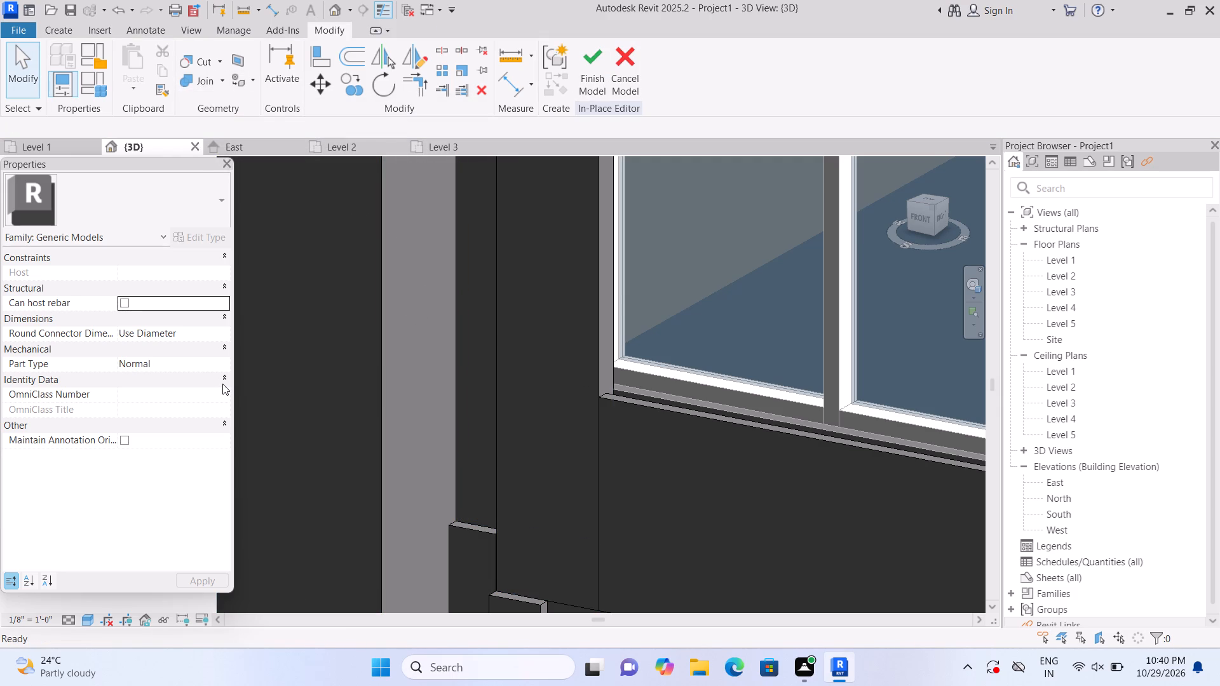
pyautogui.scroll(-5, 377, 471)
pyautogui.scroll(2, 375, 457)
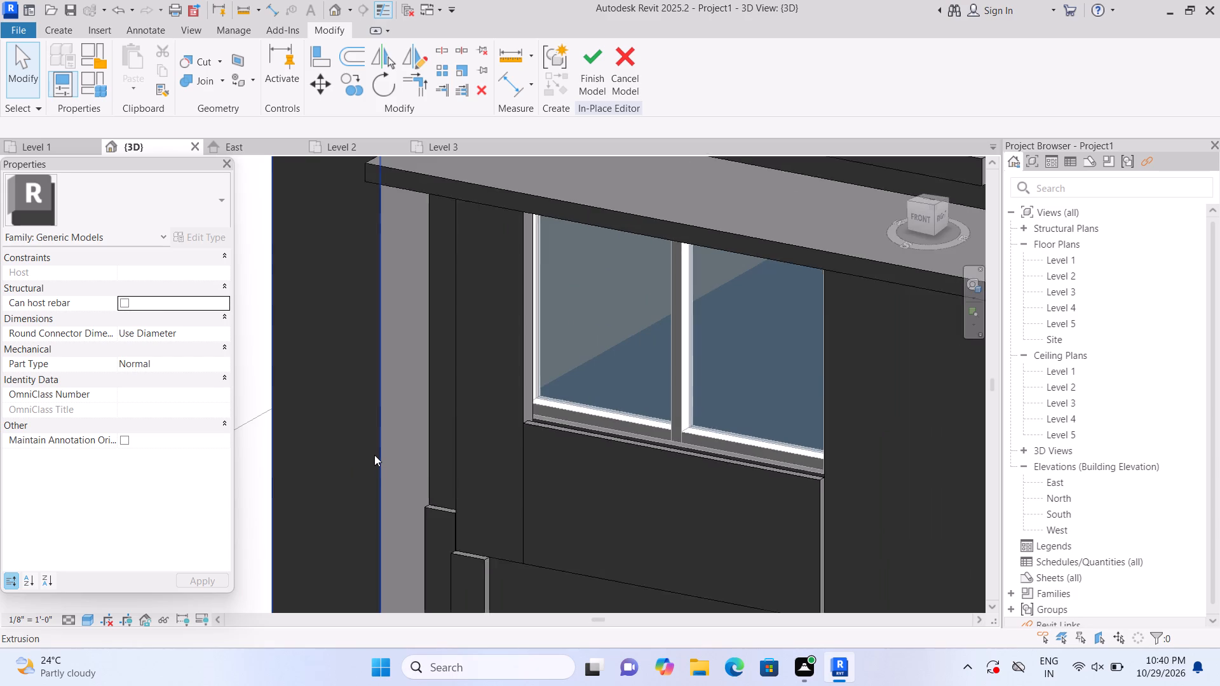
pyautogui.scroll(1, 374, 455)
pyautogui.scroll(-7, 374, 453)
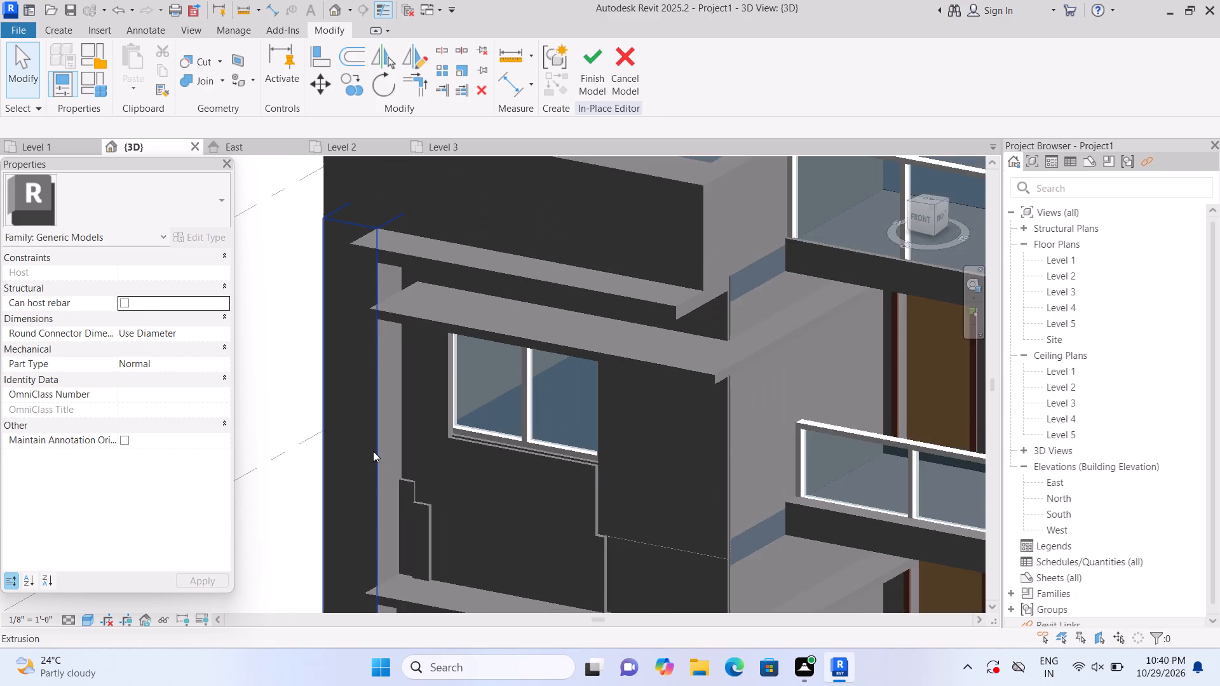
pyautogui.scroll(5, 373, 451)
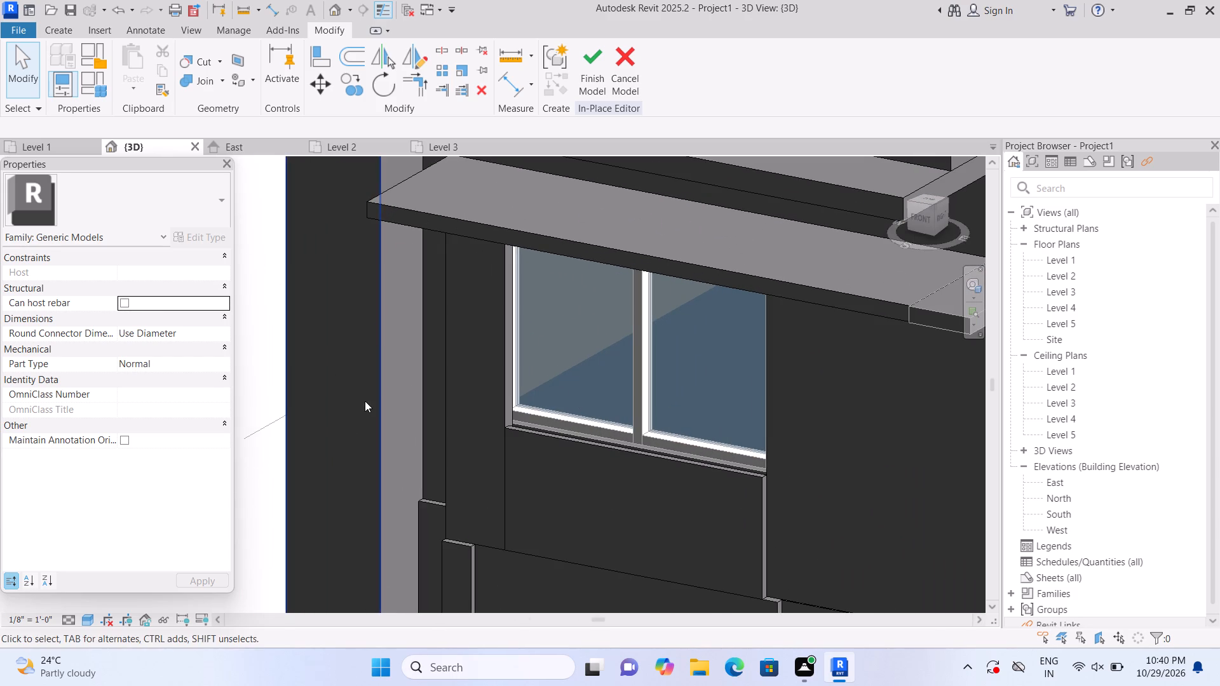
pyautogui.moveTo(442, 398); pyautogui.dragTo(425, 269, button='middle')
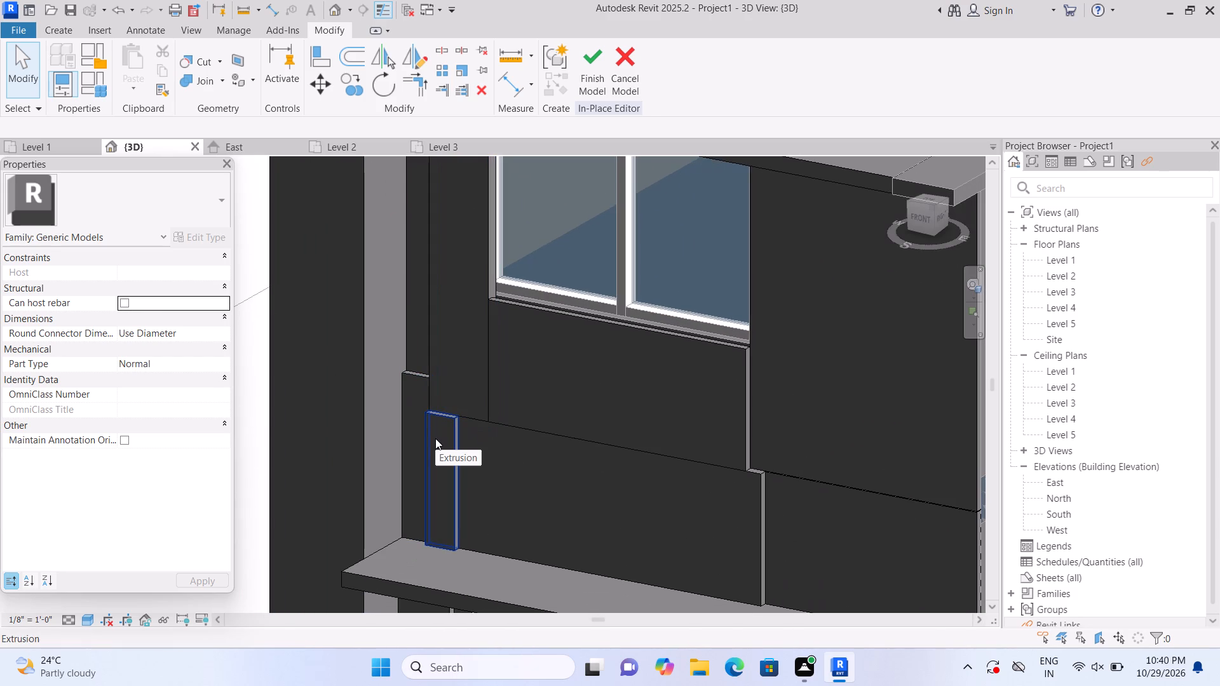
pyautogui.click(435, 438)
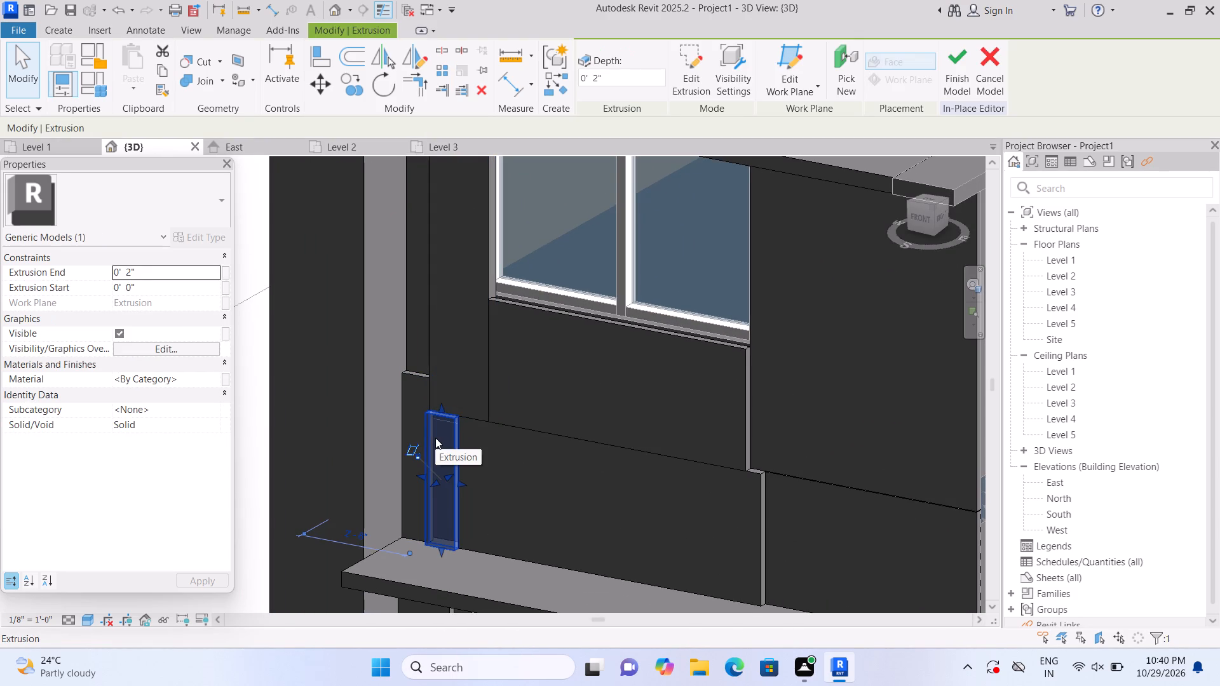
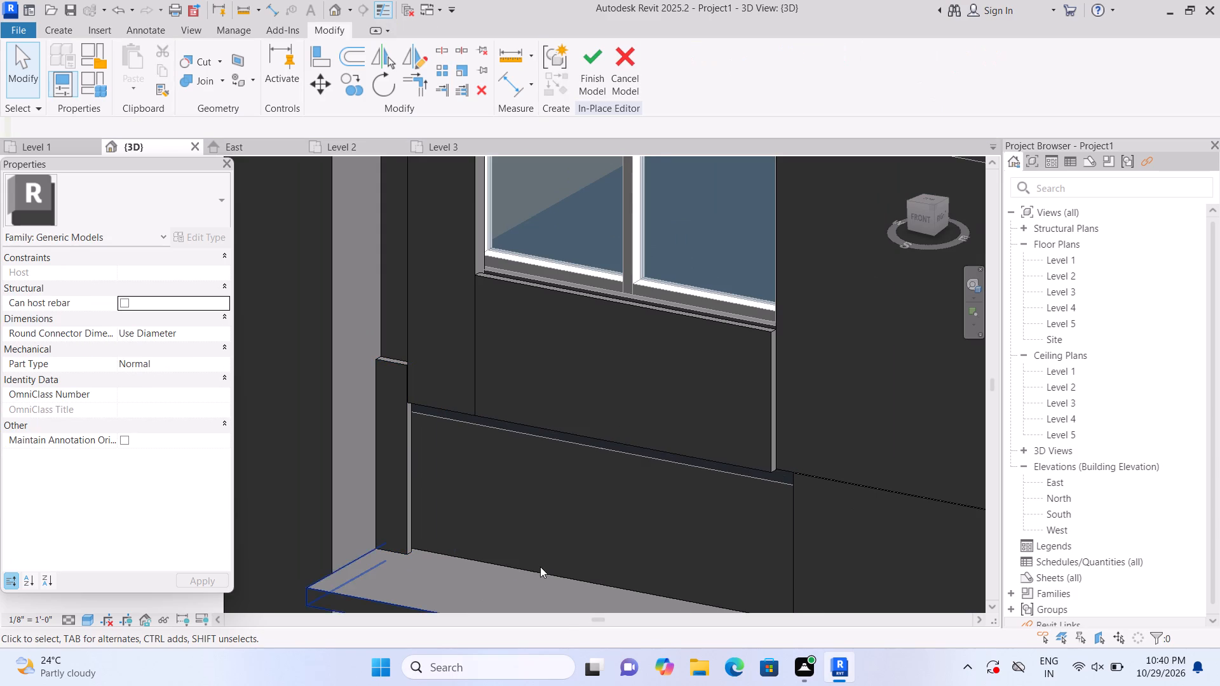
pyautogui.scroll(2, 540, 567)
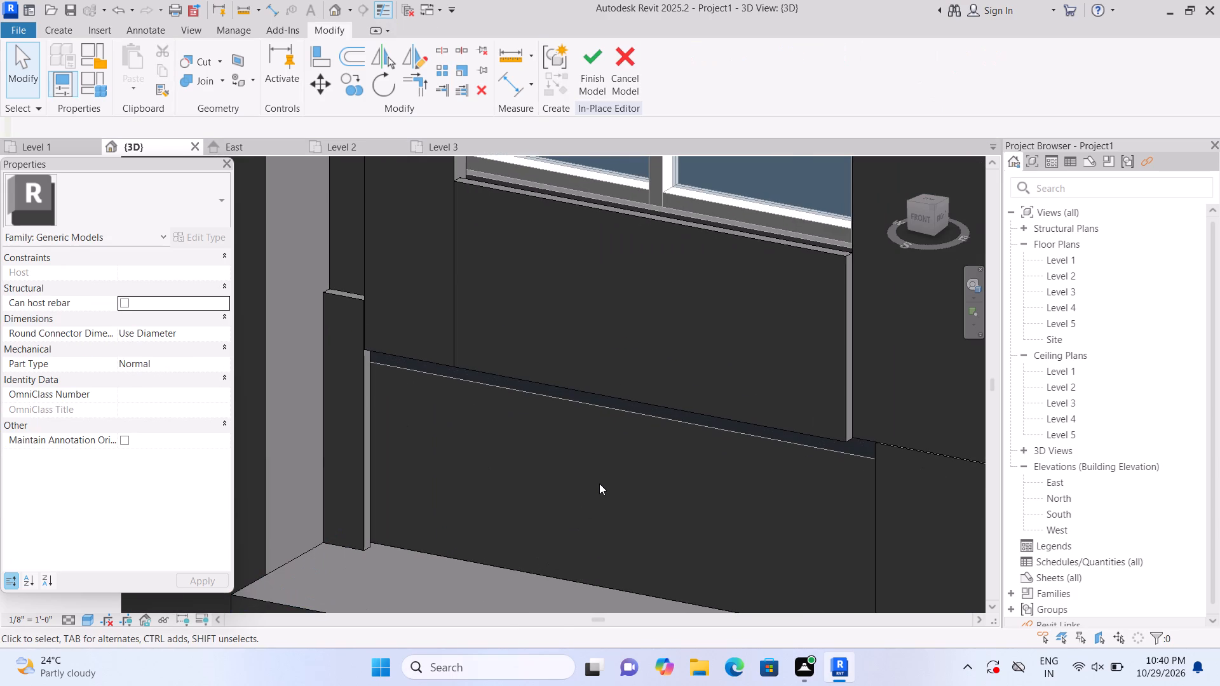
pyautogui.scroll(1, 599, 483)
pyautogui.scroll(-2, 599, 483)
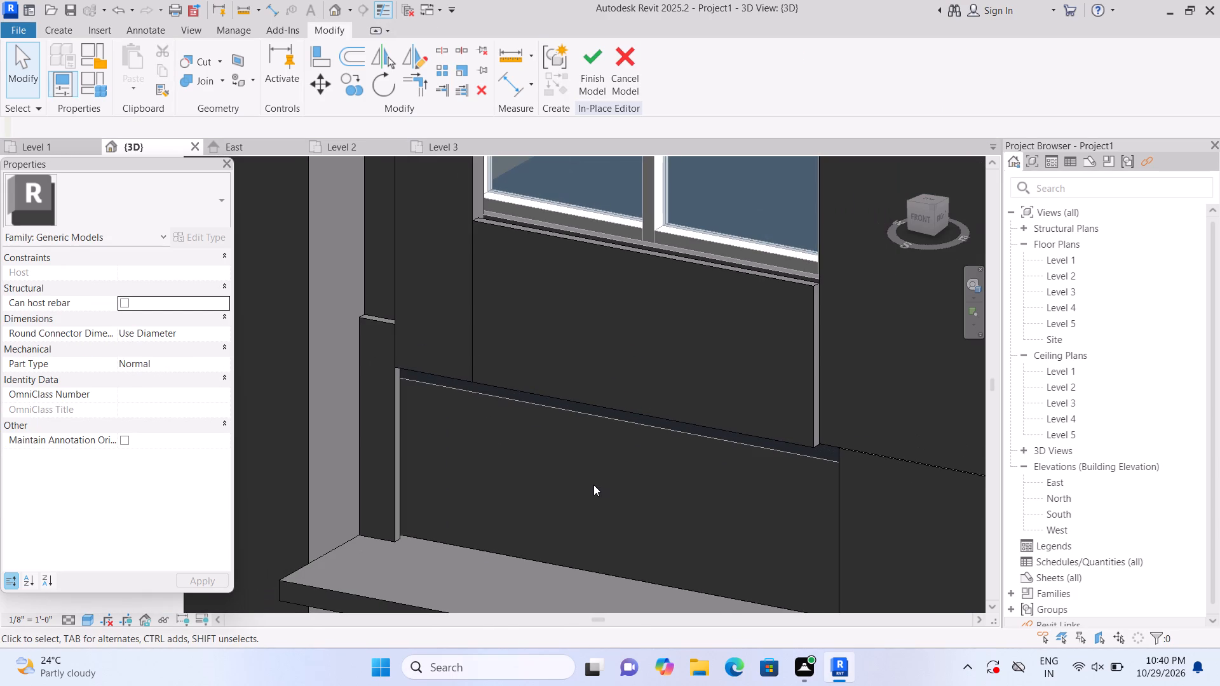
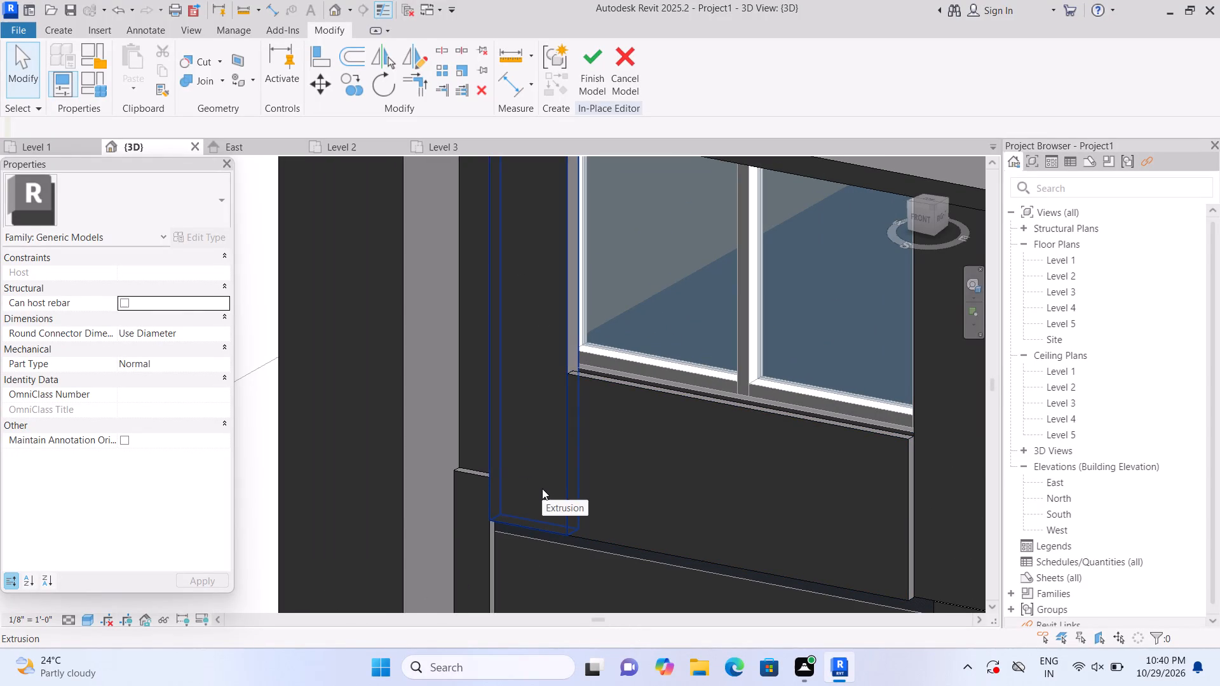
# Examine the extruded cladding strip beside the upper-storey window and the wall panels below it down to the projecting ledge.
pyautogui.click(542, 488)
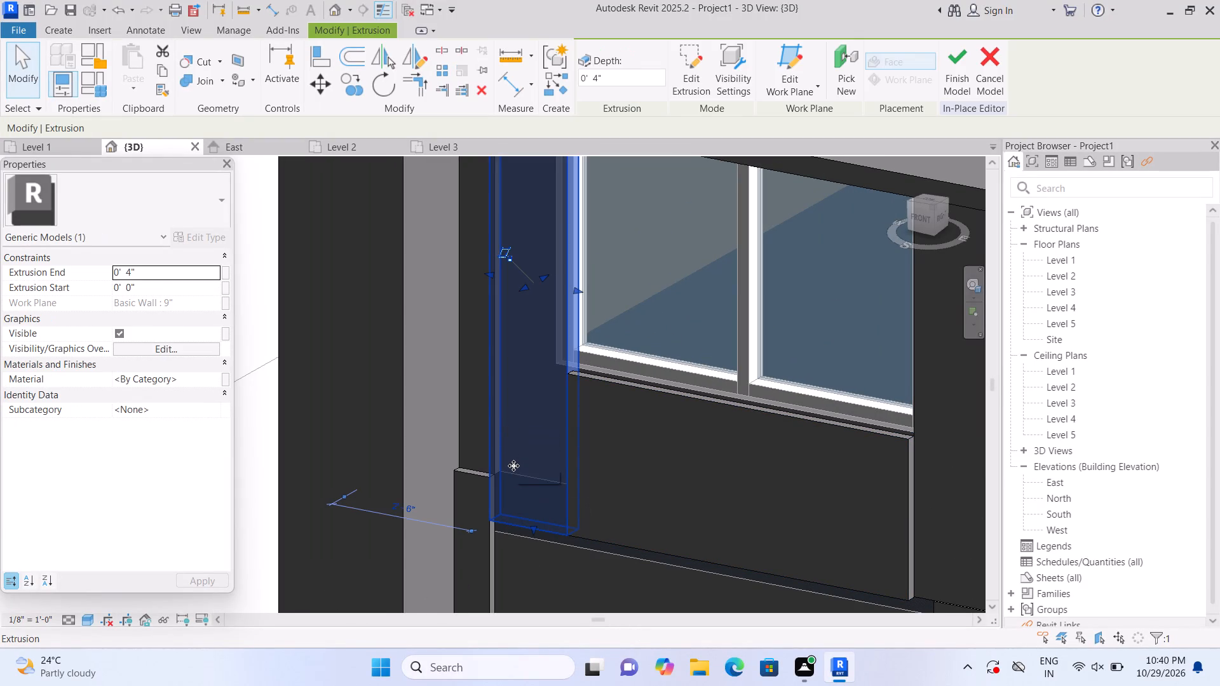
pyautogui.press('Escape')
pyautogui.moveTo(647, 532); pyautogui.dragTo(553, 295, button='middle')
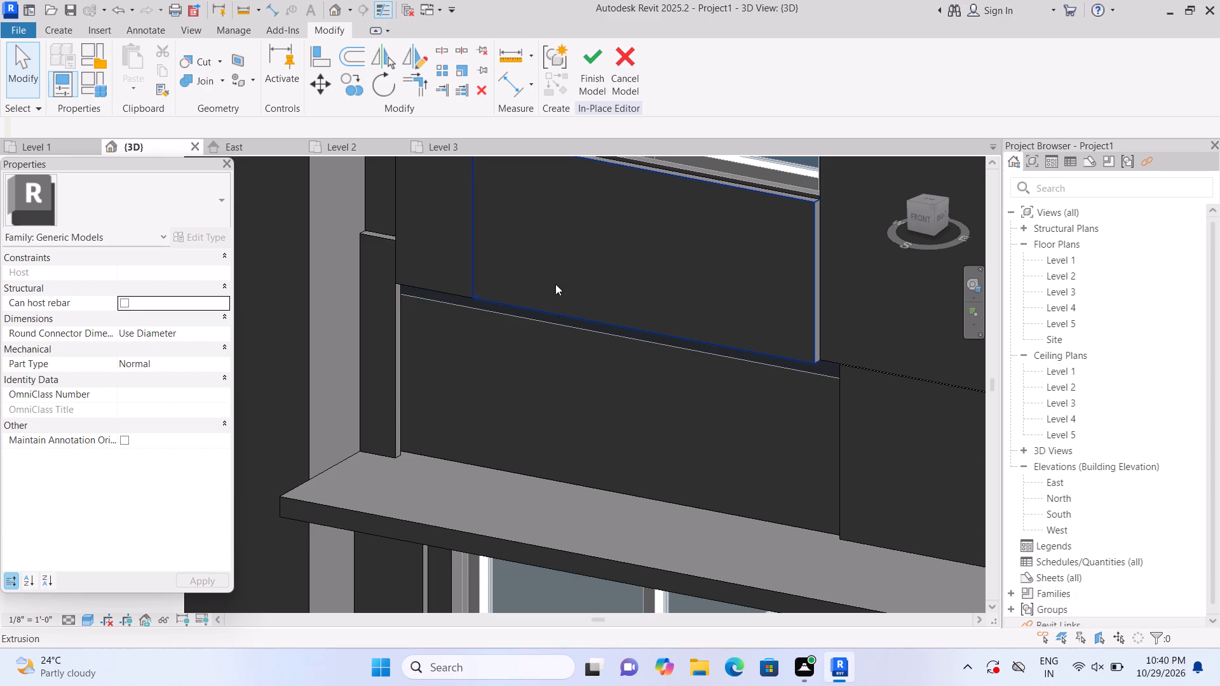
pyautogui.moveTo(560, 340); pyautogui.dragTo(560, 358, button='middle')
pyautogui.moveTo(560, 360); pyautogui.dragTo(560, 450, button='middle')
pyautogui.middleClick(560, 450)
pyautogui.scroll(-7, 545, 415)
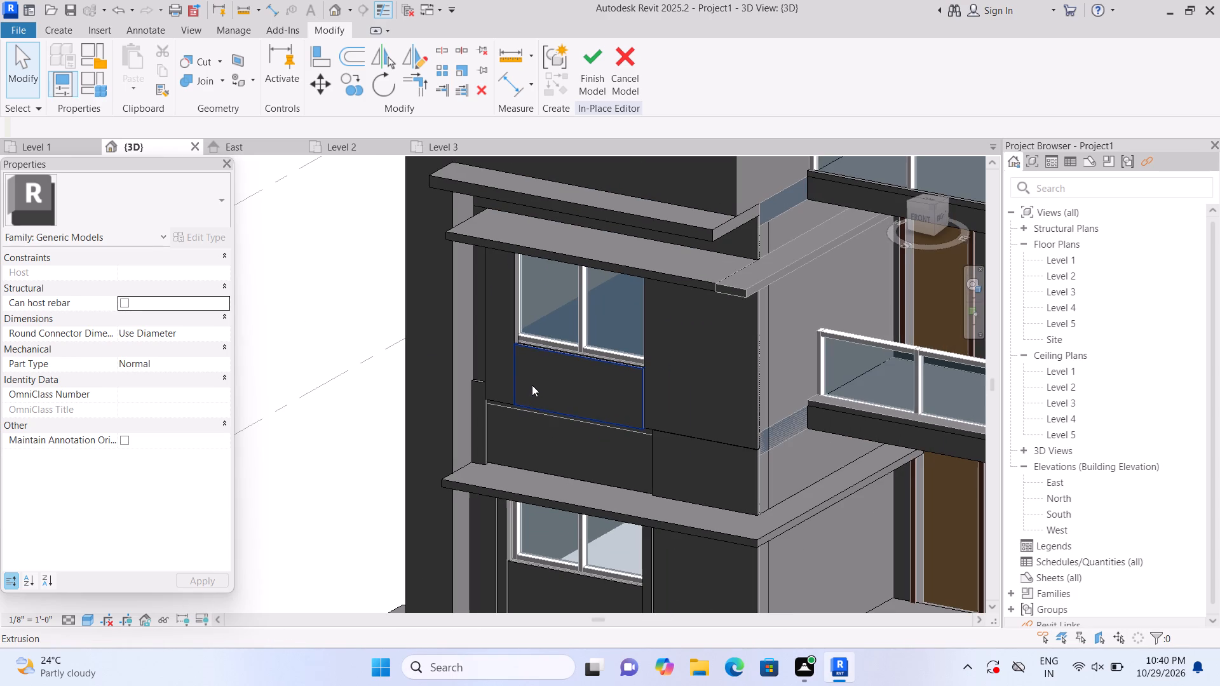
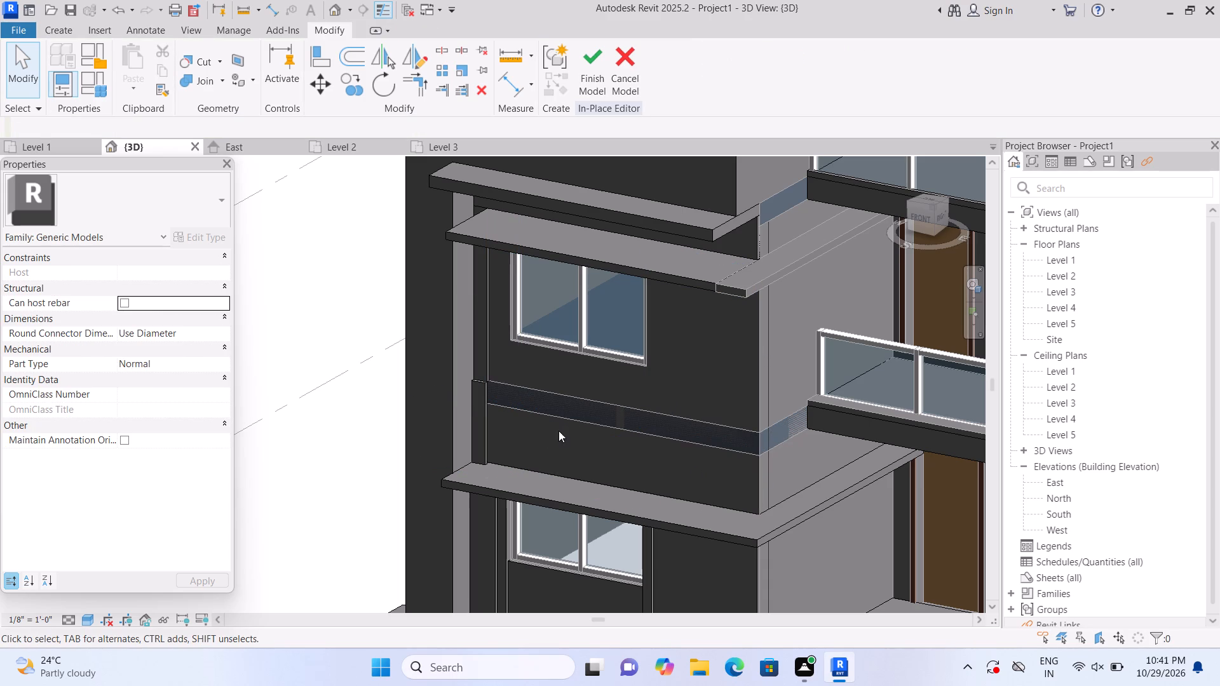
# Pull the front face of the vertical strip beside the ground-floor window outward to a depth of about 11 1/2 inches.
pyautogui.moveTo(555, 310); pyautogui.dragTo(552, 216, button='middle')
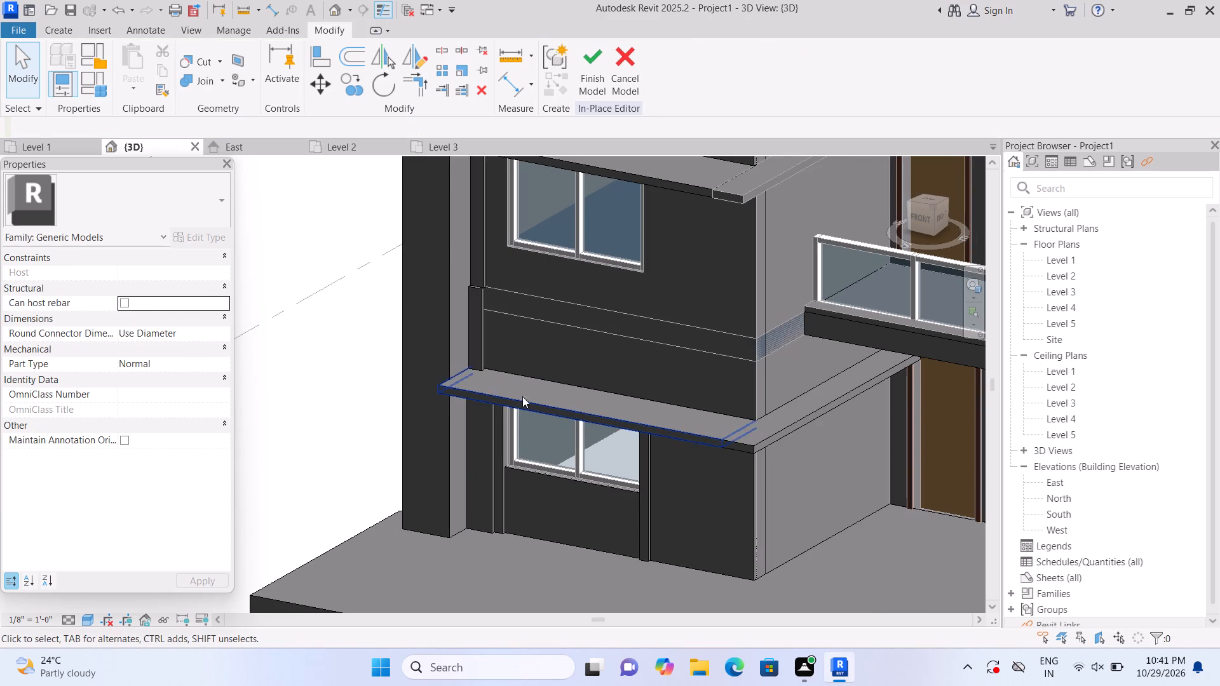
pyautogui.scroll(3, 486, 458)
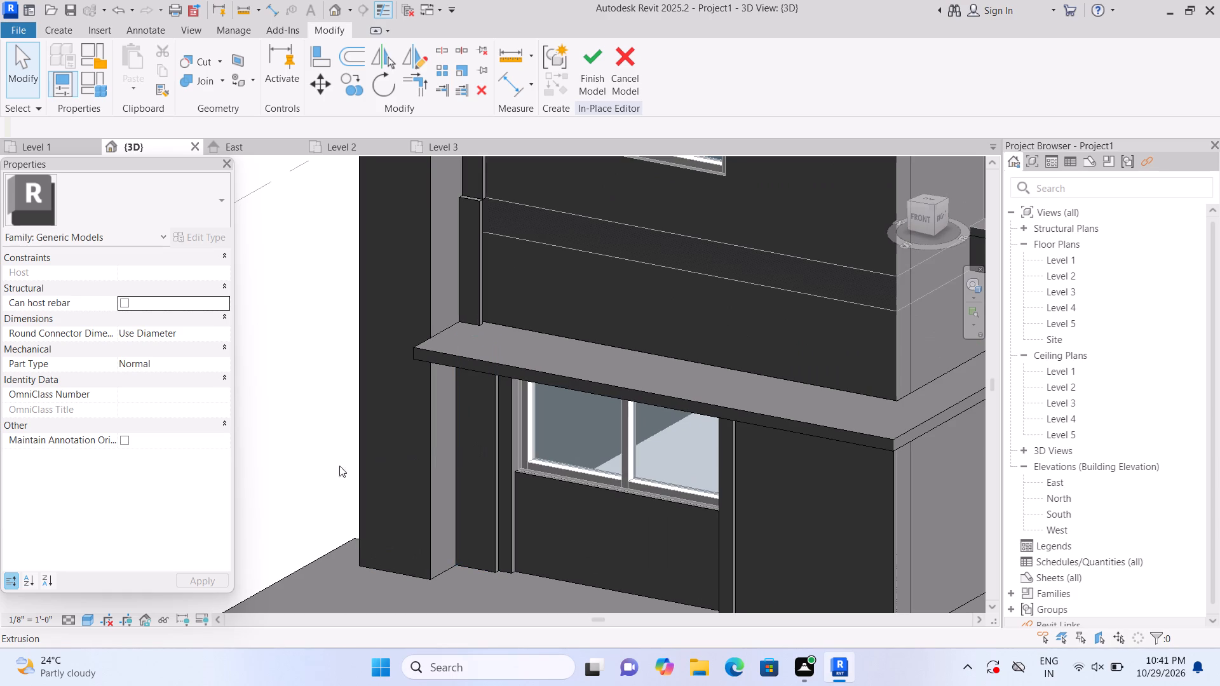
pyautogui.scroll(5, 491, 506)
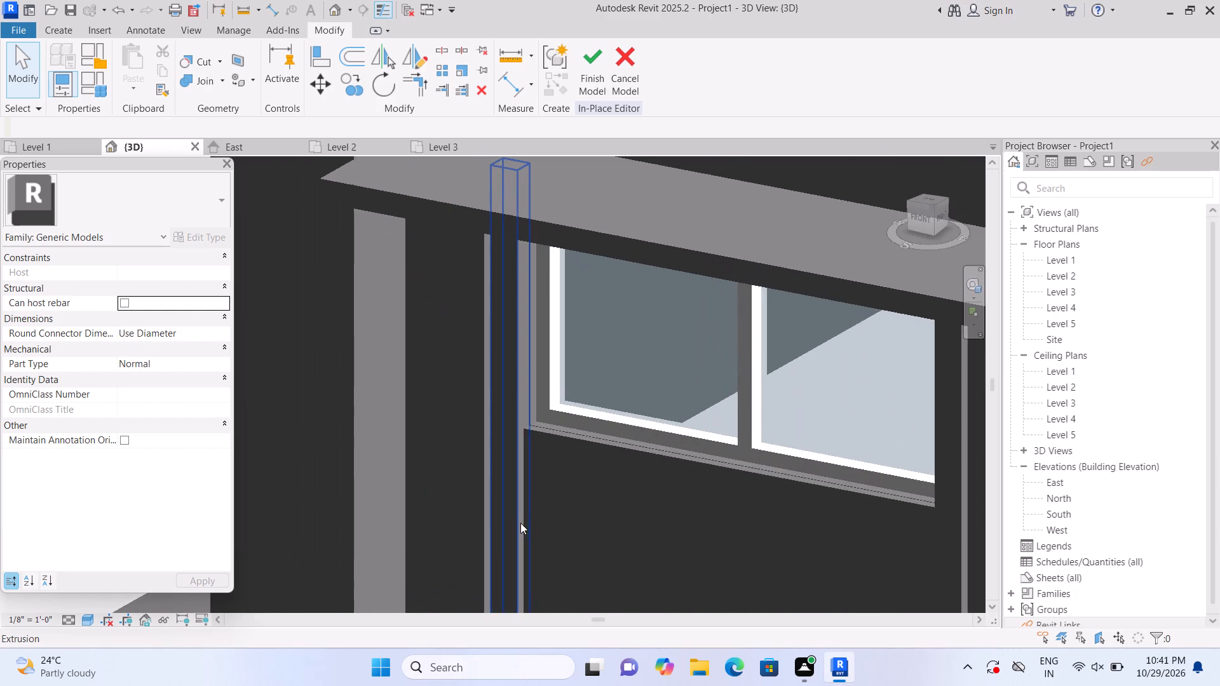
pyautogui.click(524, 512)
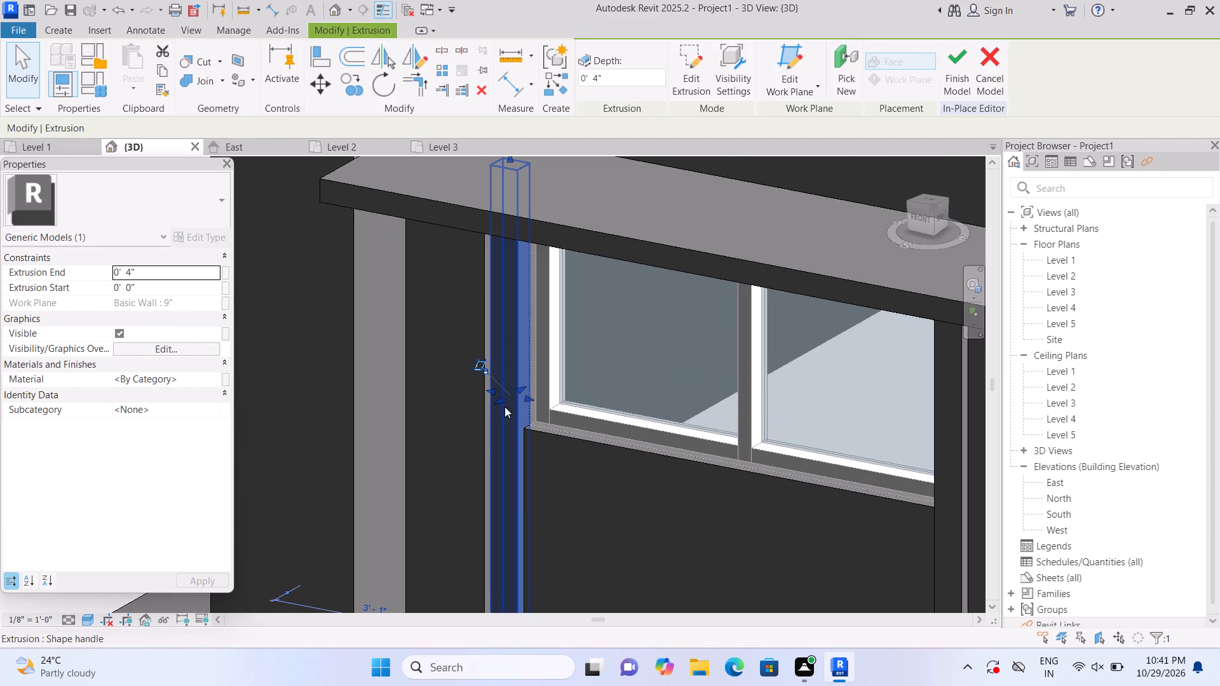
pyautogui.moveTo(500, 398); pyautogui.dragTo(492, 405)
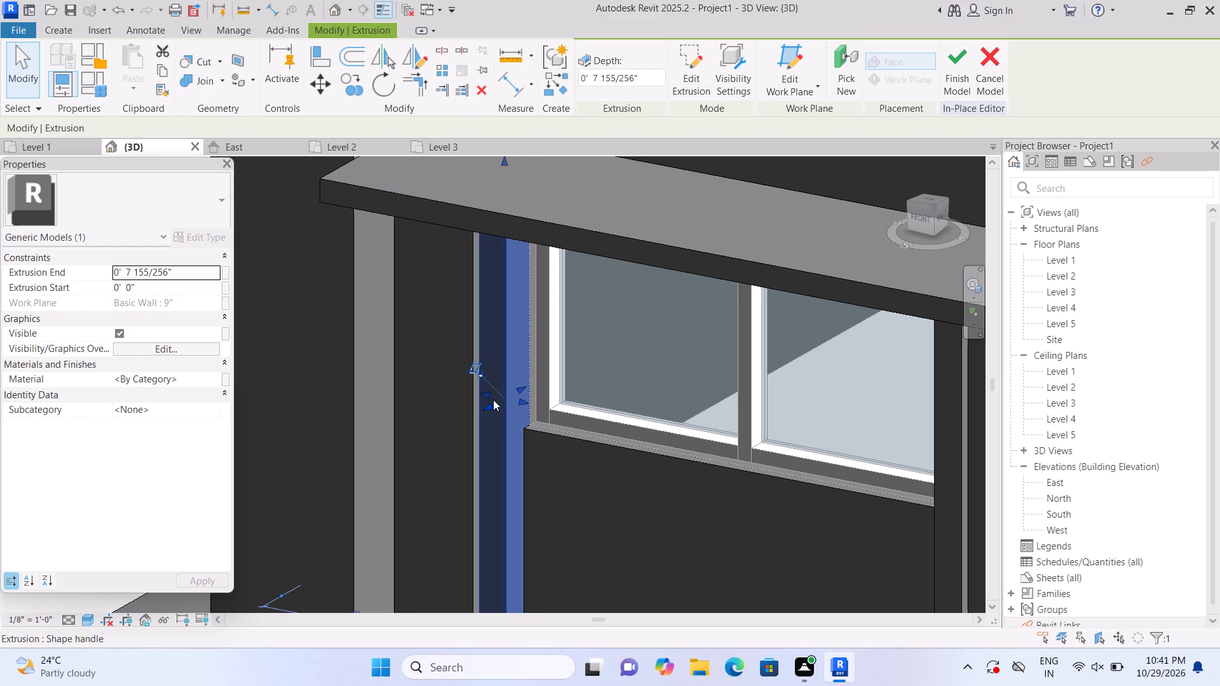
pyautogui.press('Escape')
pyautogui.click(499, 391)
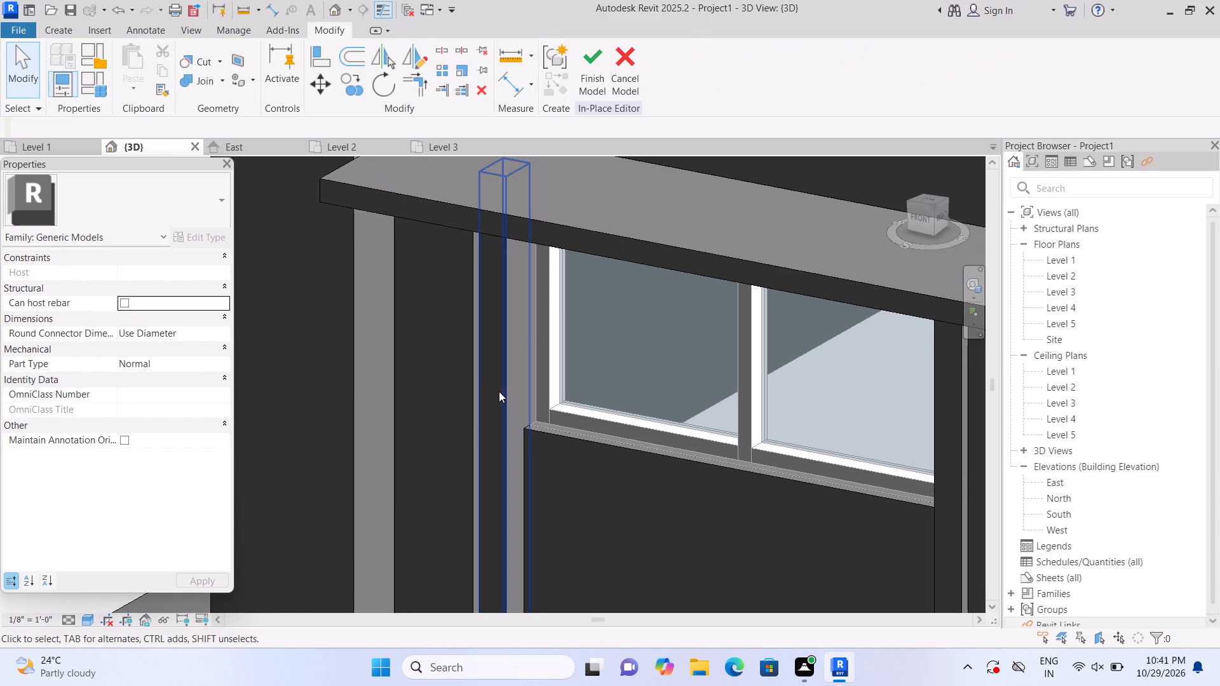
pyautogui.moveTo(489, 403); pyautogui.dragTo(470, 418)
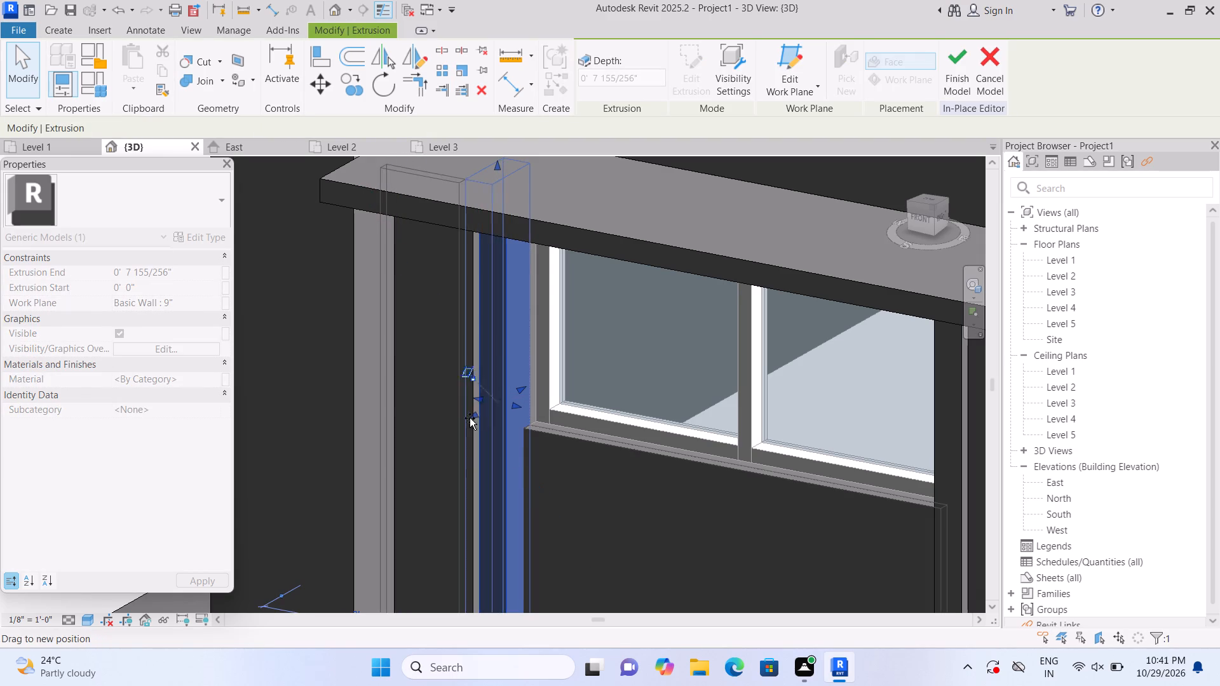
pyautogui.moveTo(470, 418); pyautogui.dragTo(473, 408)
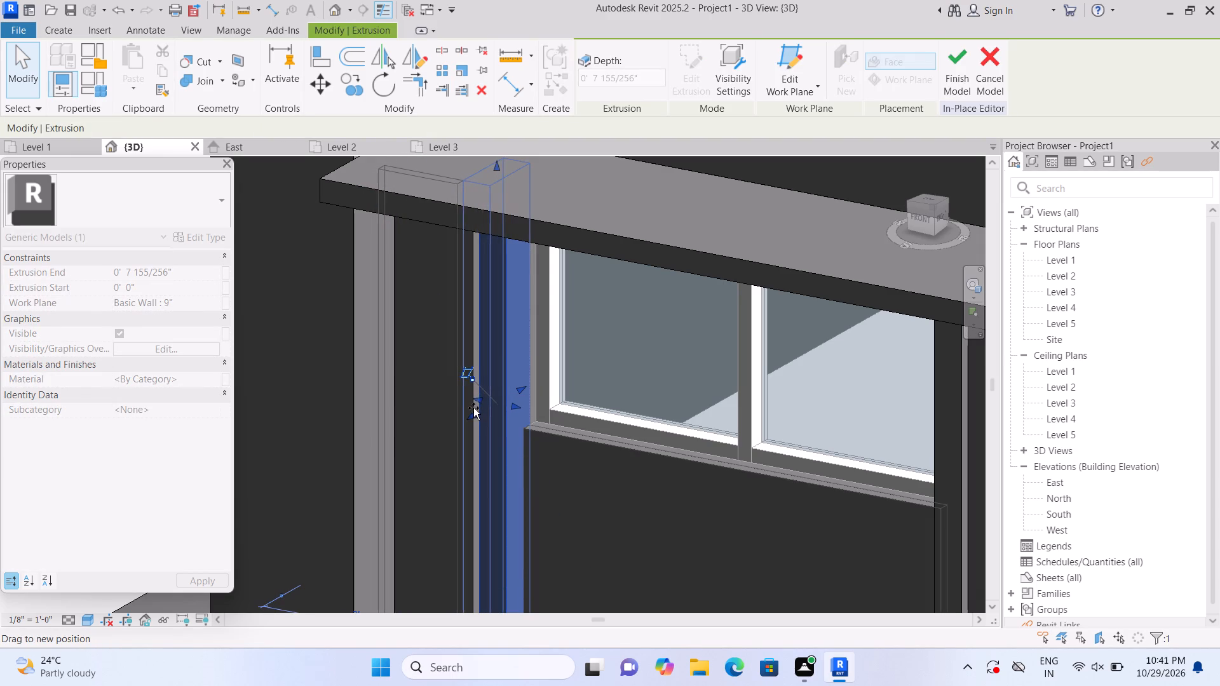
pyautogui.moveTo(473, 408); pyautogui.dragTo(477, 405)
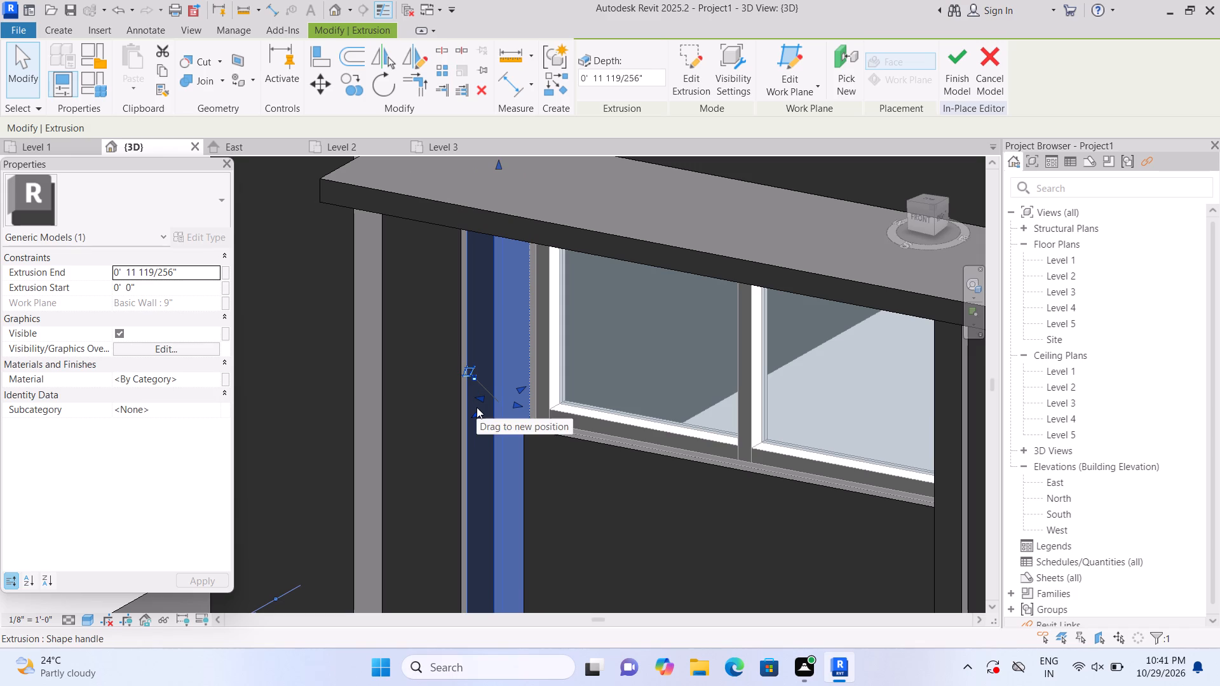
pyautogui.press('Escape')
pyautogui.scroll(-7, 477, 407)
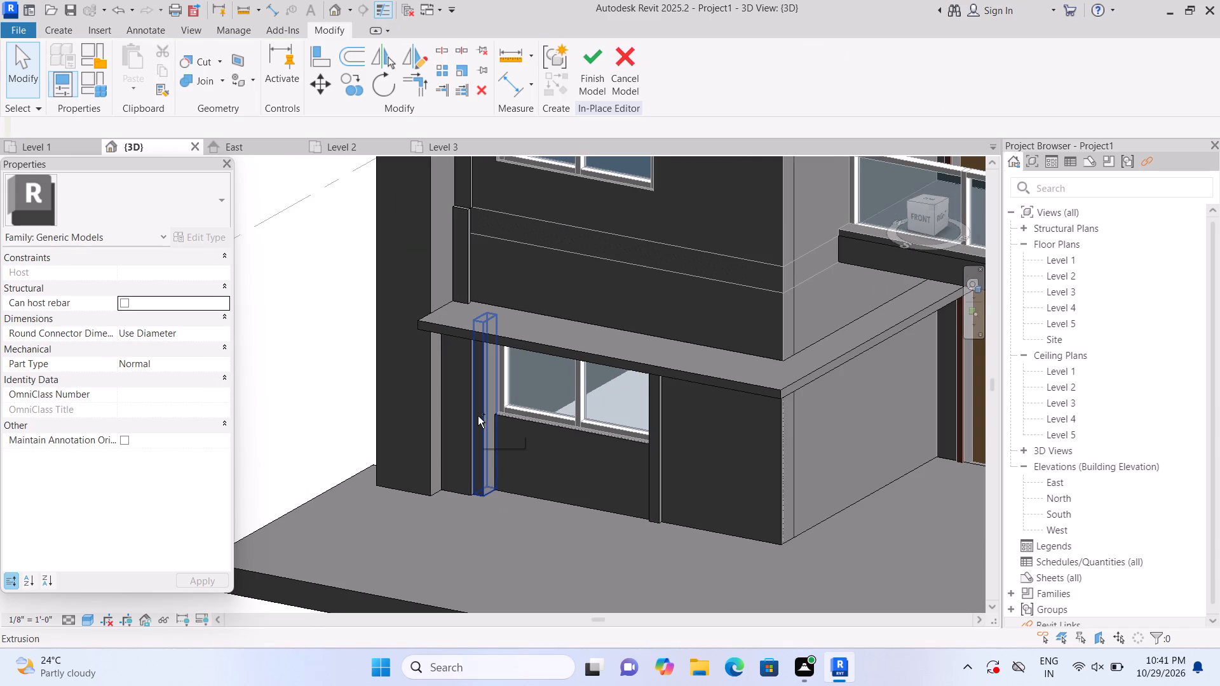
# Undo the ground-floor strip's depth changes and the preceding edit to the corner-side wall panel below the upper-storey window.
pyautogui.hotkey('ctrl', 'z')
pyautogui.hotkey('ctrl', 'z')
pyautogui.hotkey('ctrl', 'z')
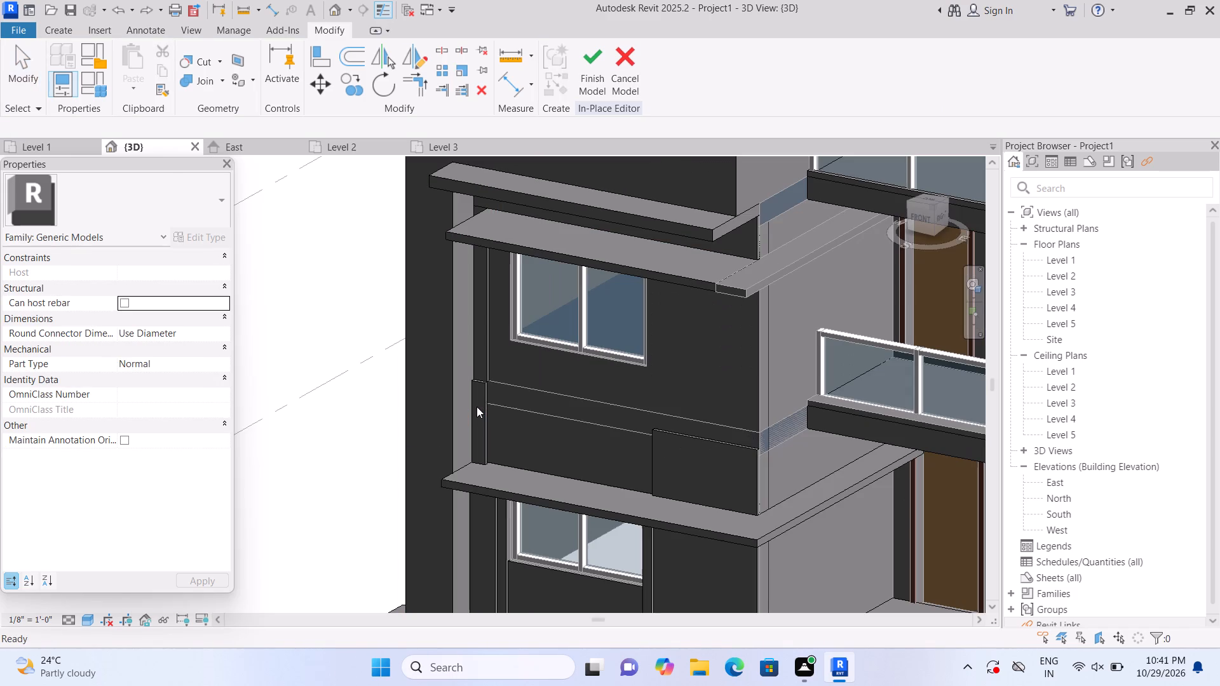
# Widen the short vertical strip standing on the ledge by stretching its window-side edge slightly along the front wall.
pyautogui.scroll(1, 503, 447)
pyautogui.moveTo(485, 431); pyautogui.dragTo(442, 357, button='middle')
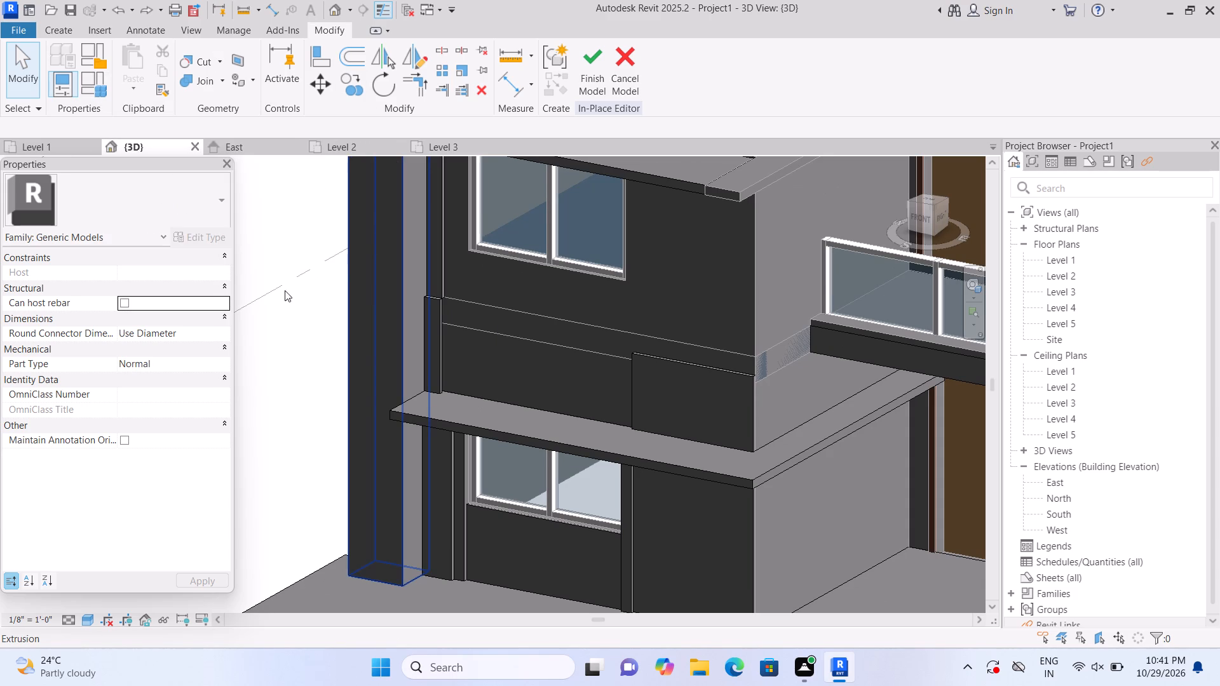
pyautogui.click(437, 354)
pyautogui.scroll(1, 438, 354)
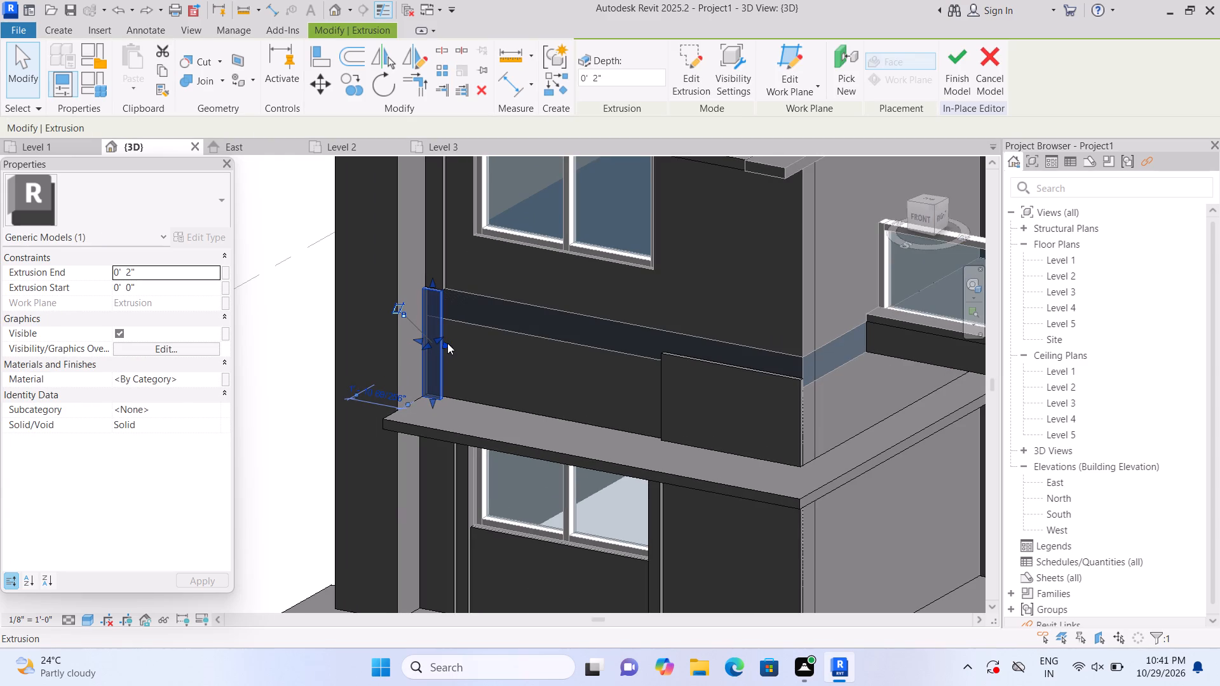
pyautogui.moveTo(447, 343); pyautogui.dragTo(451, 349)
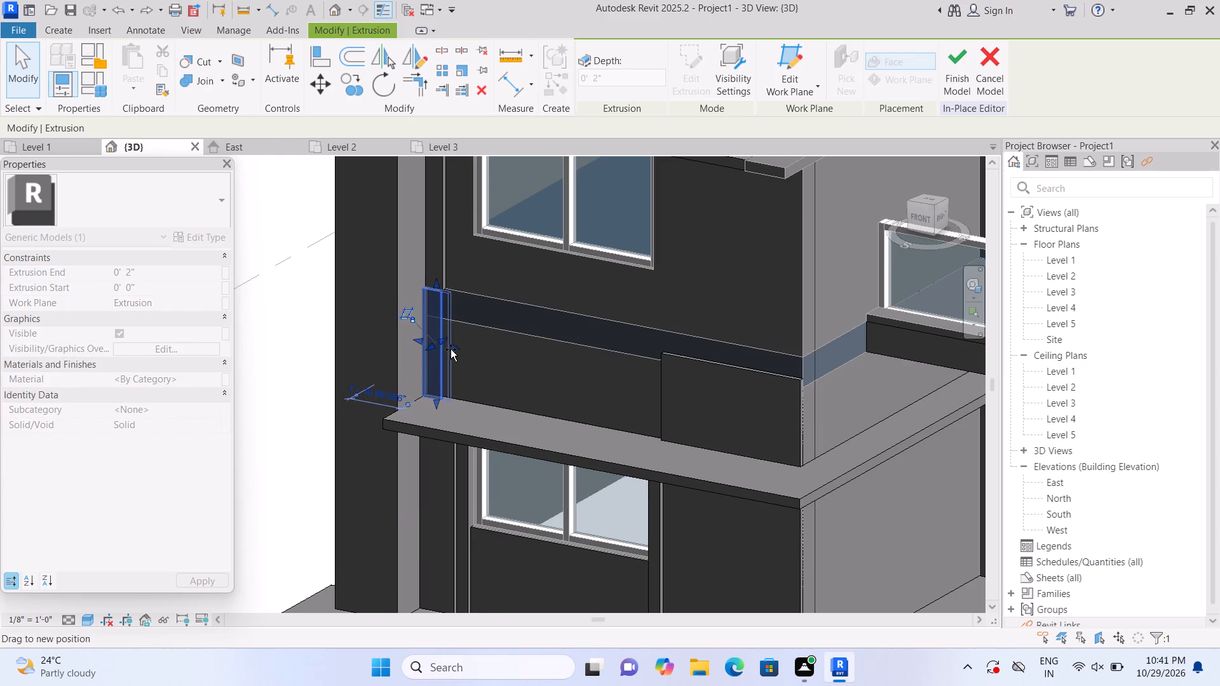
pyautogui.moveTo(451, 349); pyautogui.dragTo(452, 353)
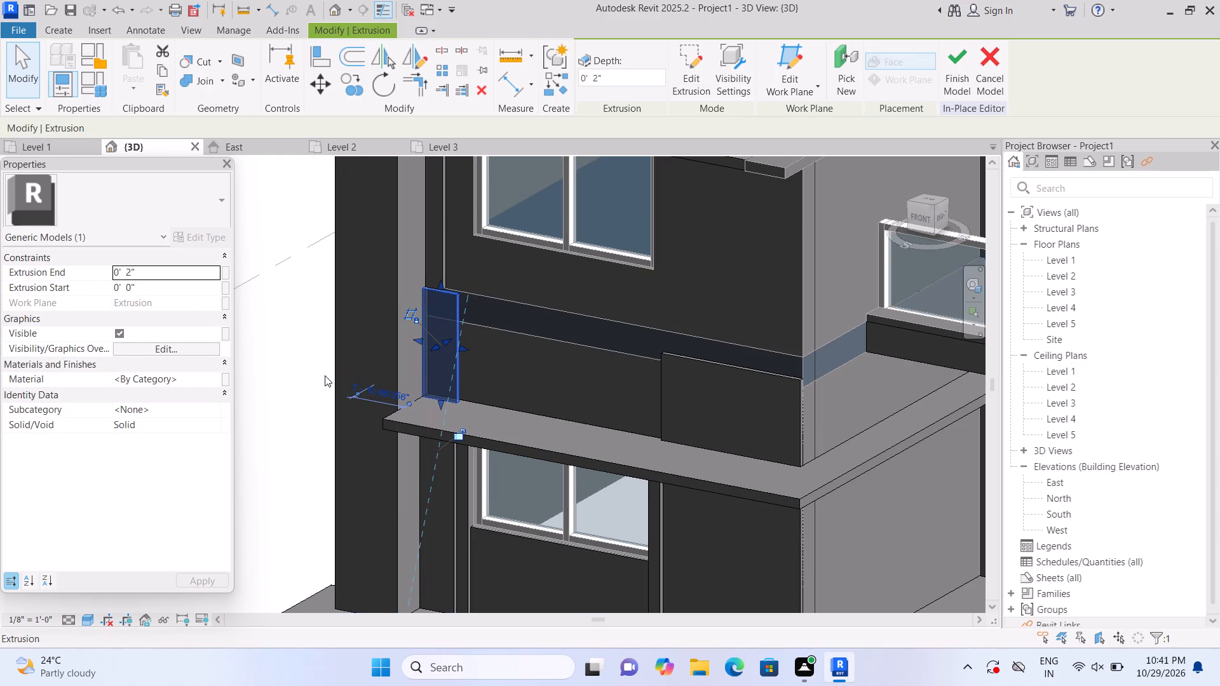
pyautogui.click(323, 371)
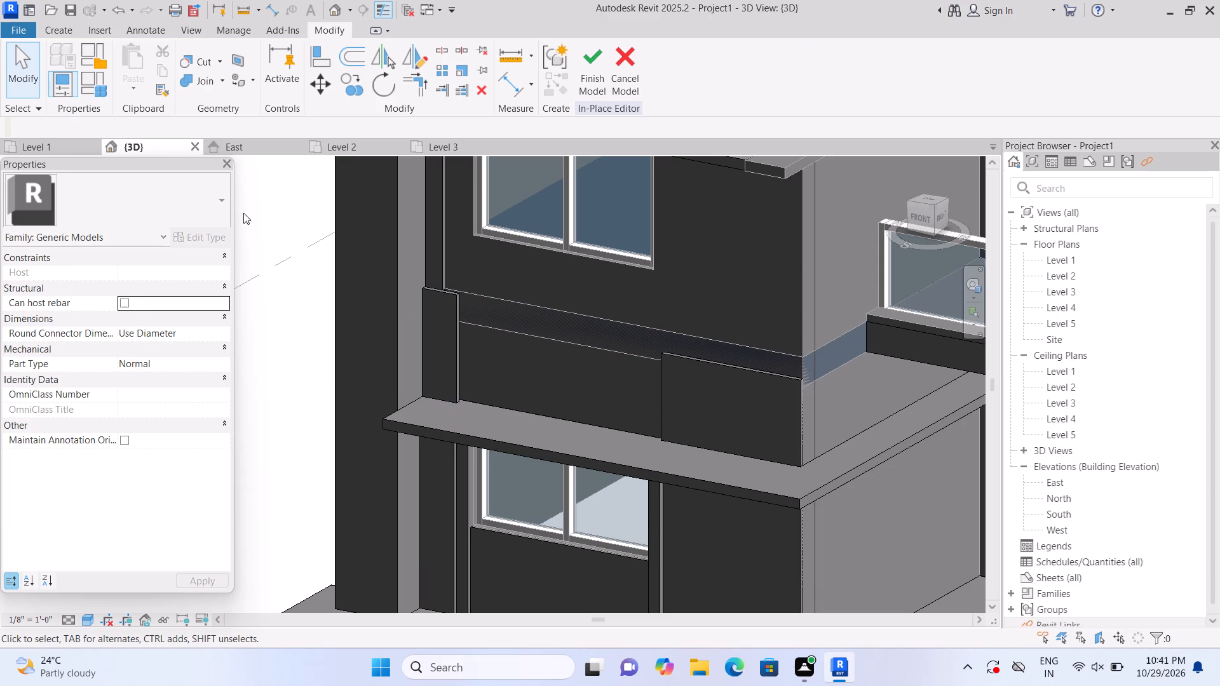
# Start a new solid extrusion within the in-place model.
pyautogui.click(69, 27)
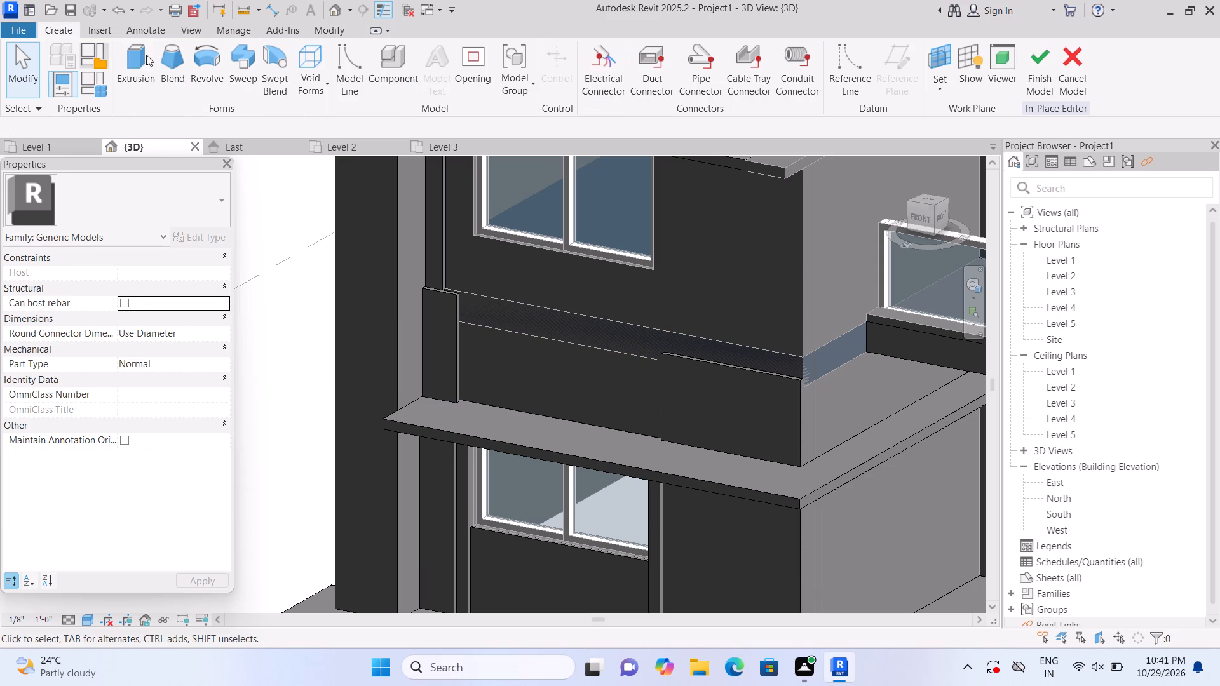
pyautogui.click(146, 55)
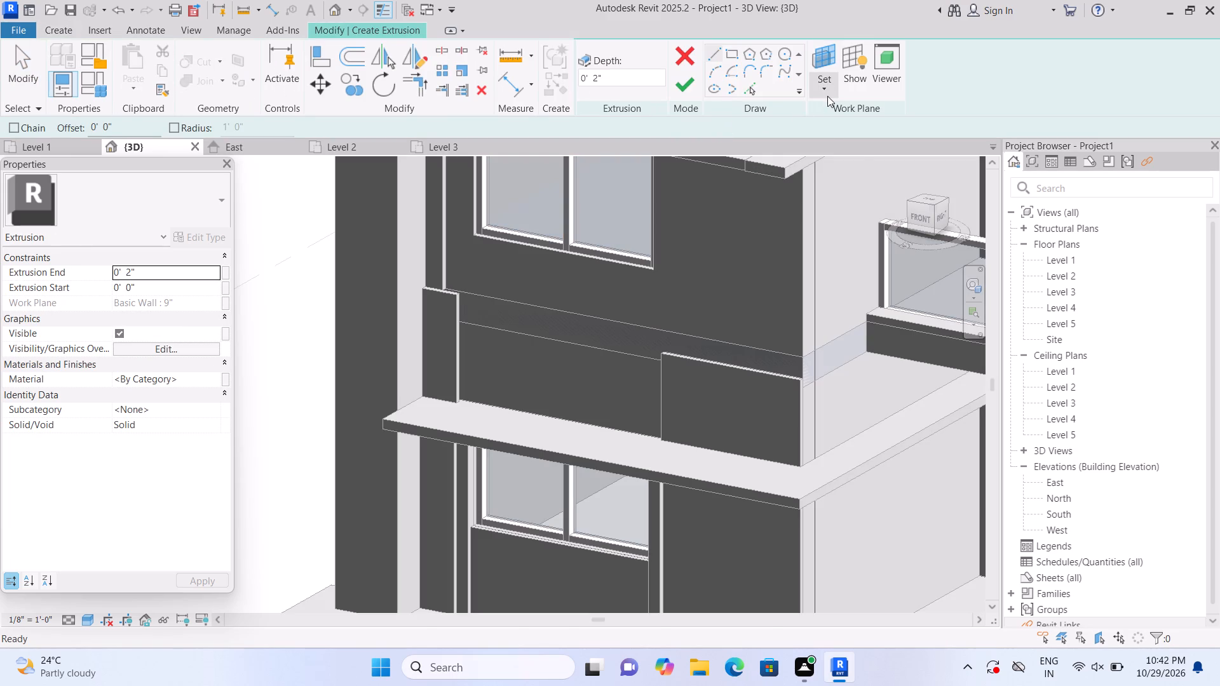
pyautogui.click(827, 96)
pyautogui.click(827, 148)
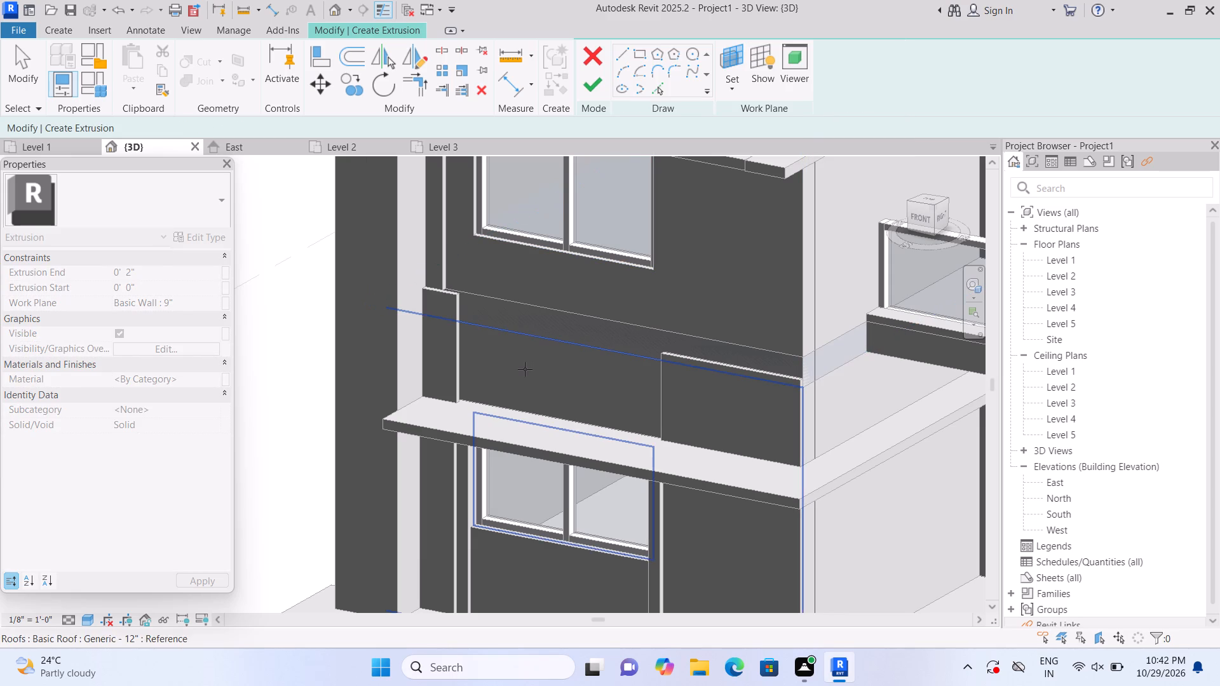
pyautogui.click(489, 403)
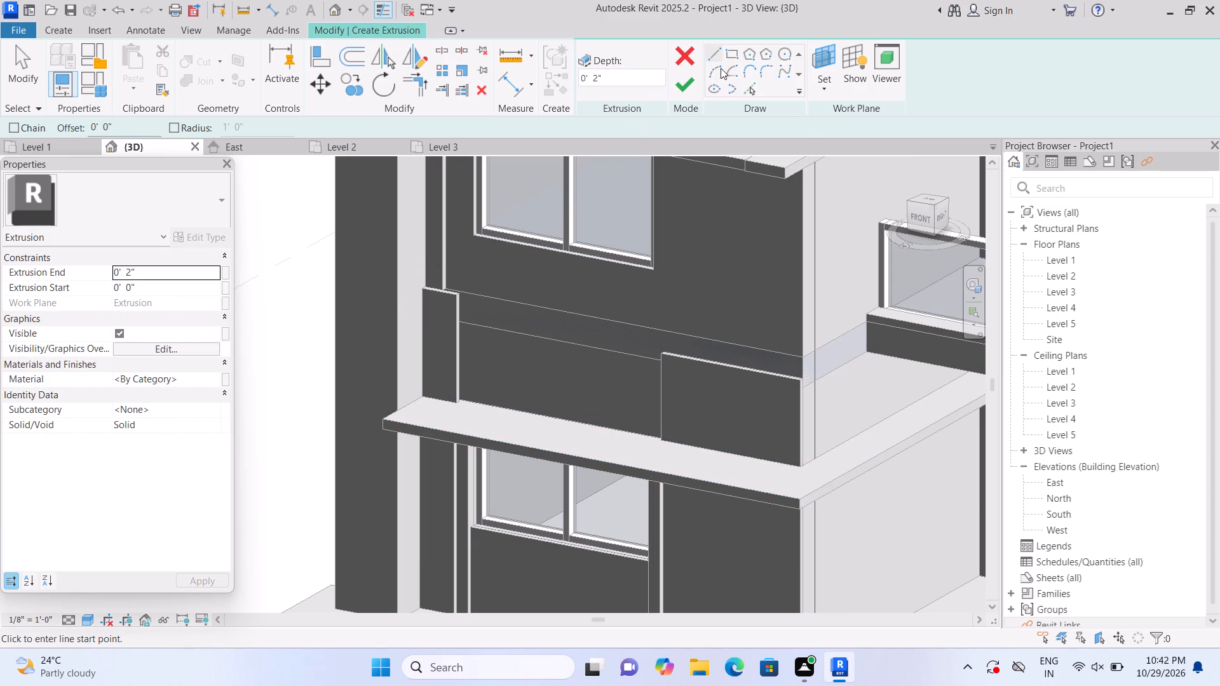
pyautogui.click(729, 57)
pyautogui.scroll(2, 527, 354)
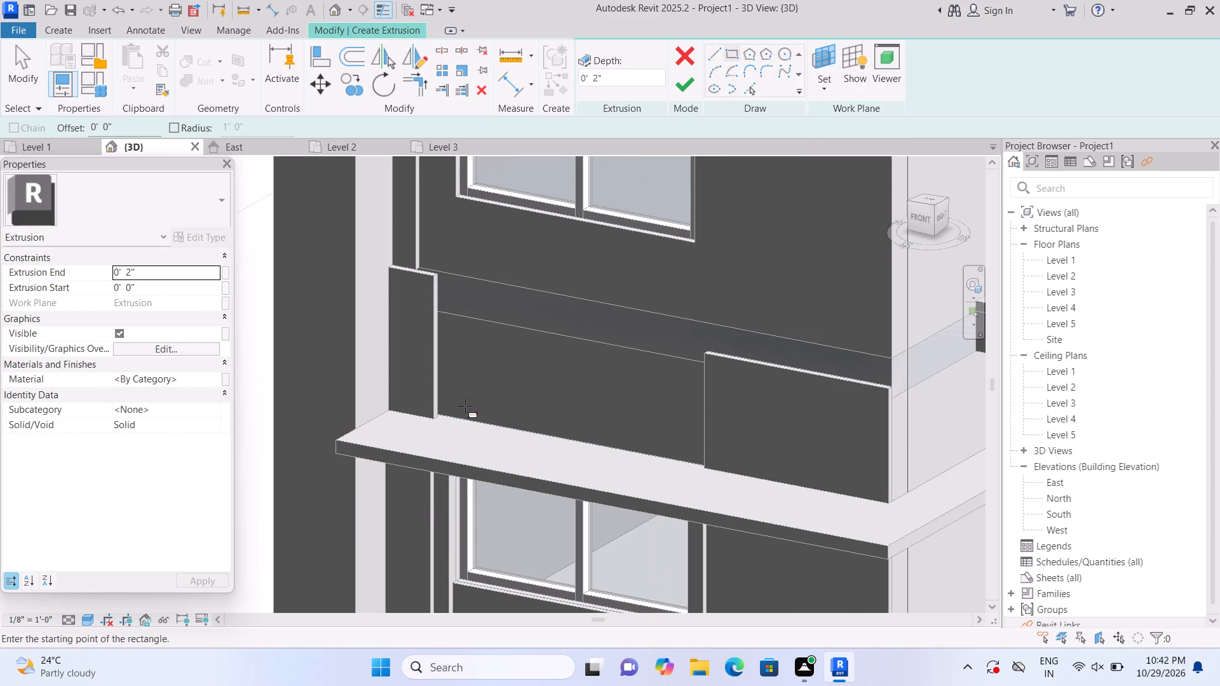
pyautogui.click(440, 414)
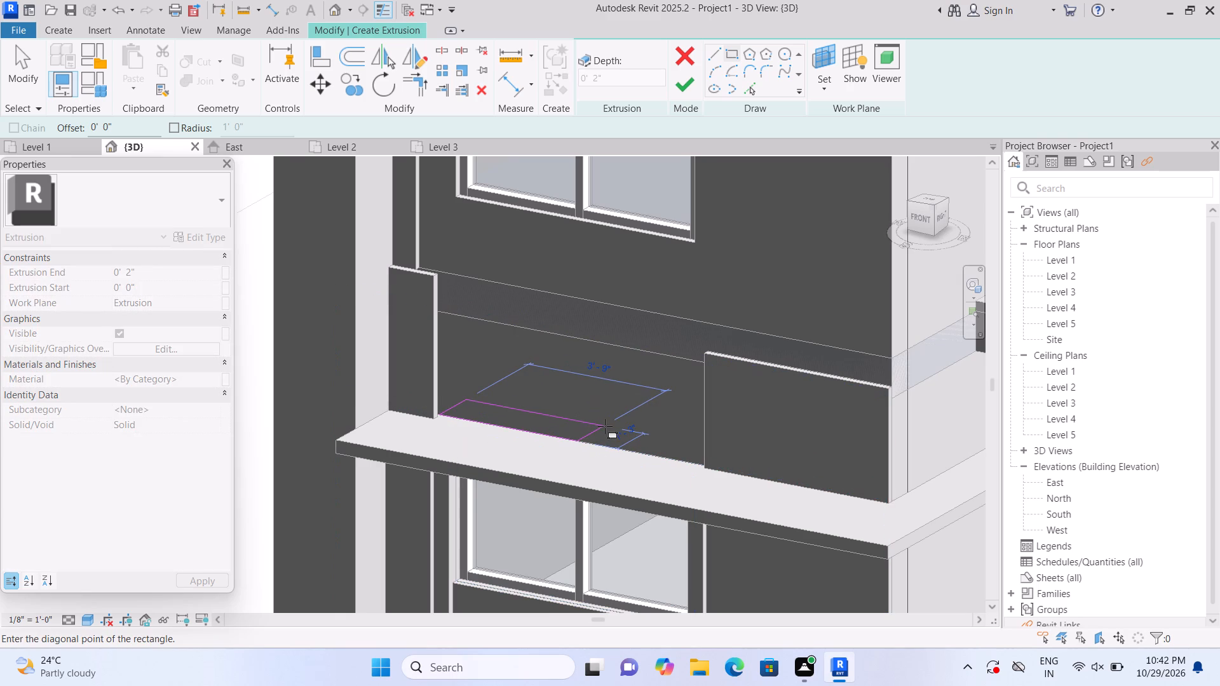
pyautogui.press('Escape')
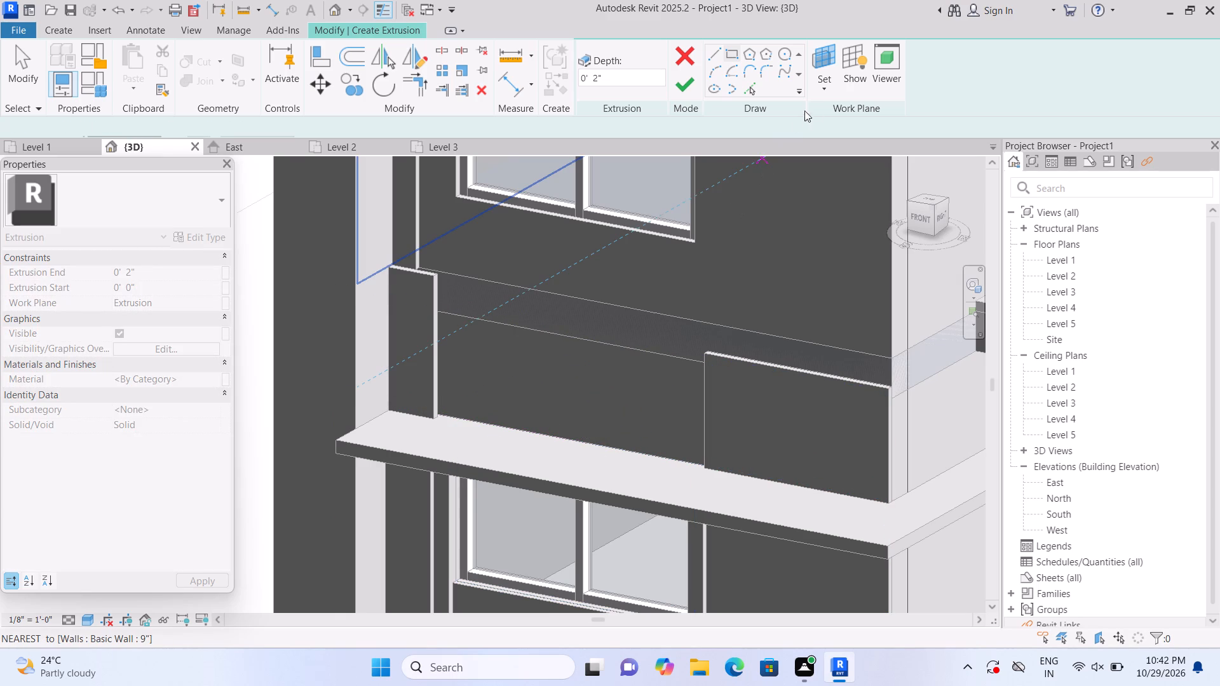
# Set the extrusion's work plane to the front wall face above the ledge, ready for a rectangular profile.
pyautogui.click(822, 92)
pyautogui.click(828, 151)
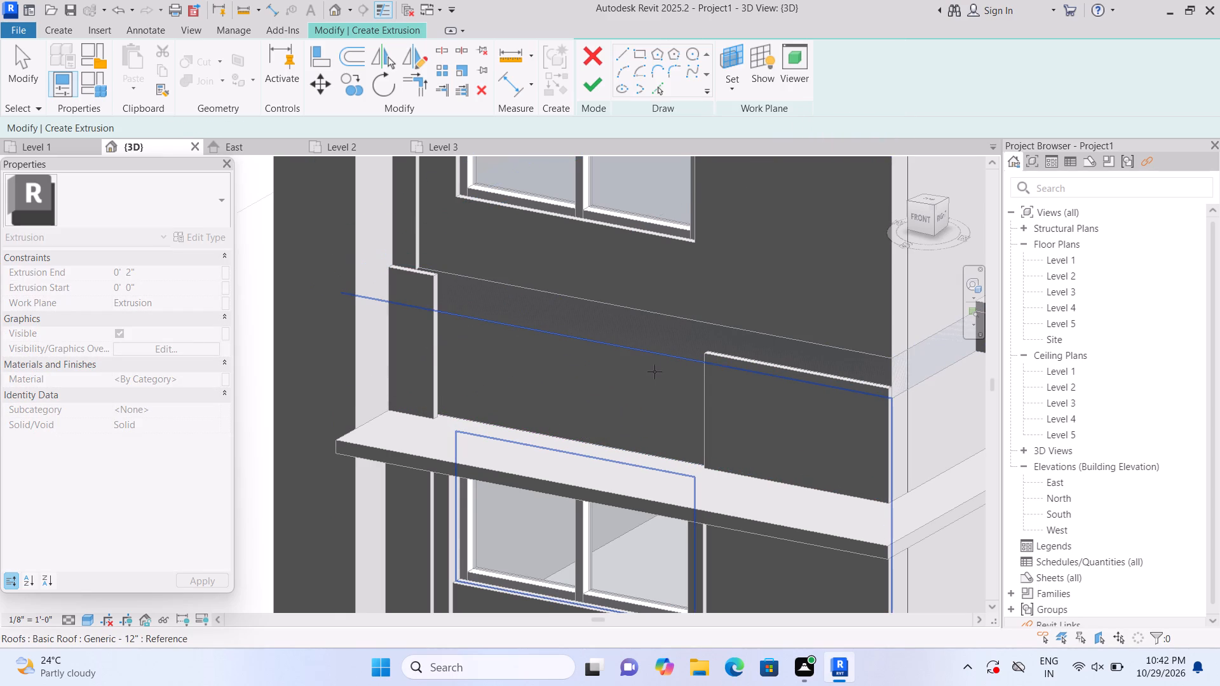
pyautogui.click(653, 373)
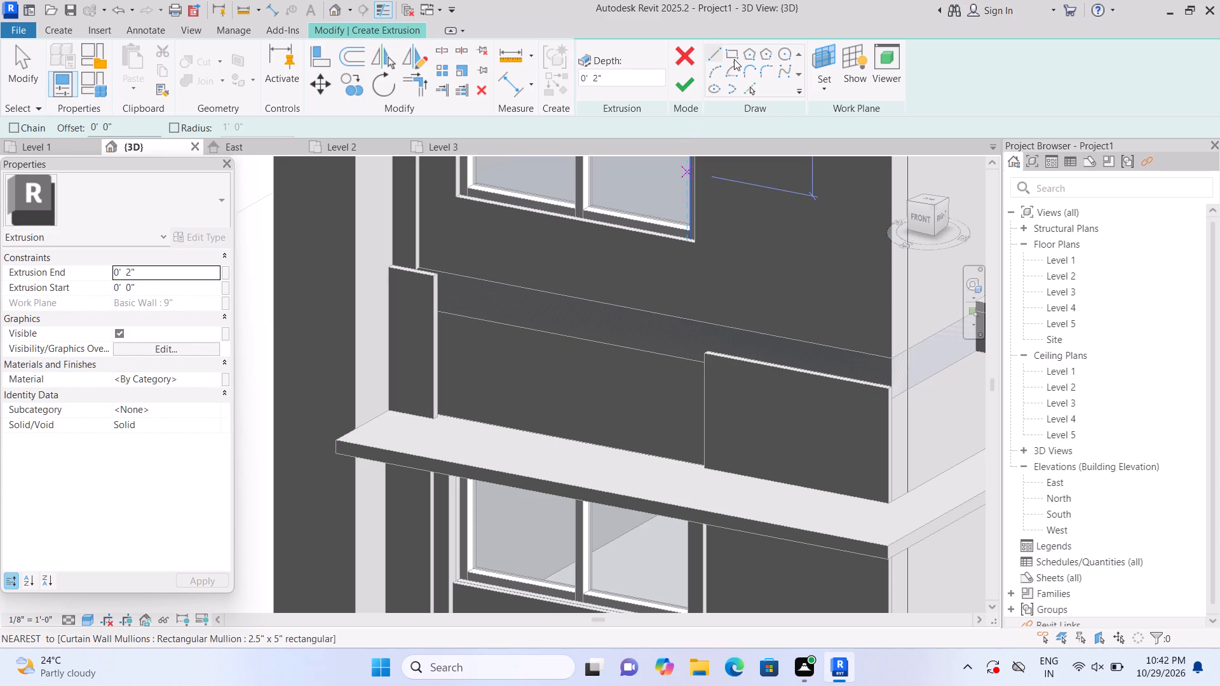
pyautogui.click(733, 59)
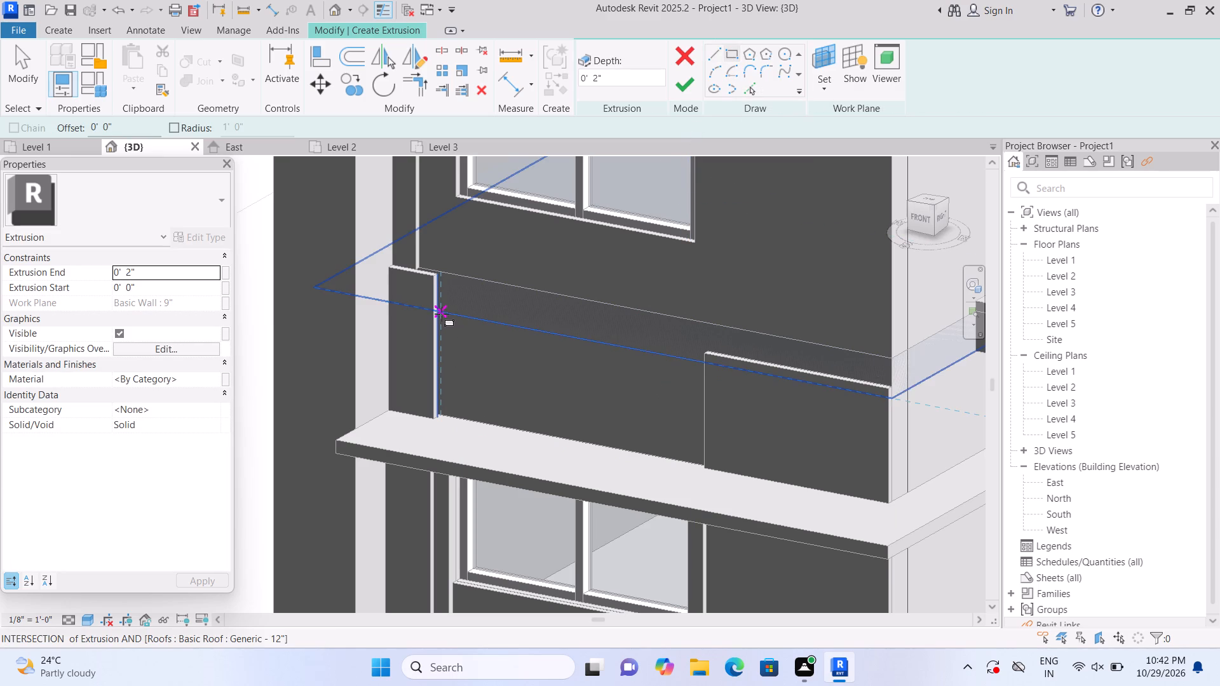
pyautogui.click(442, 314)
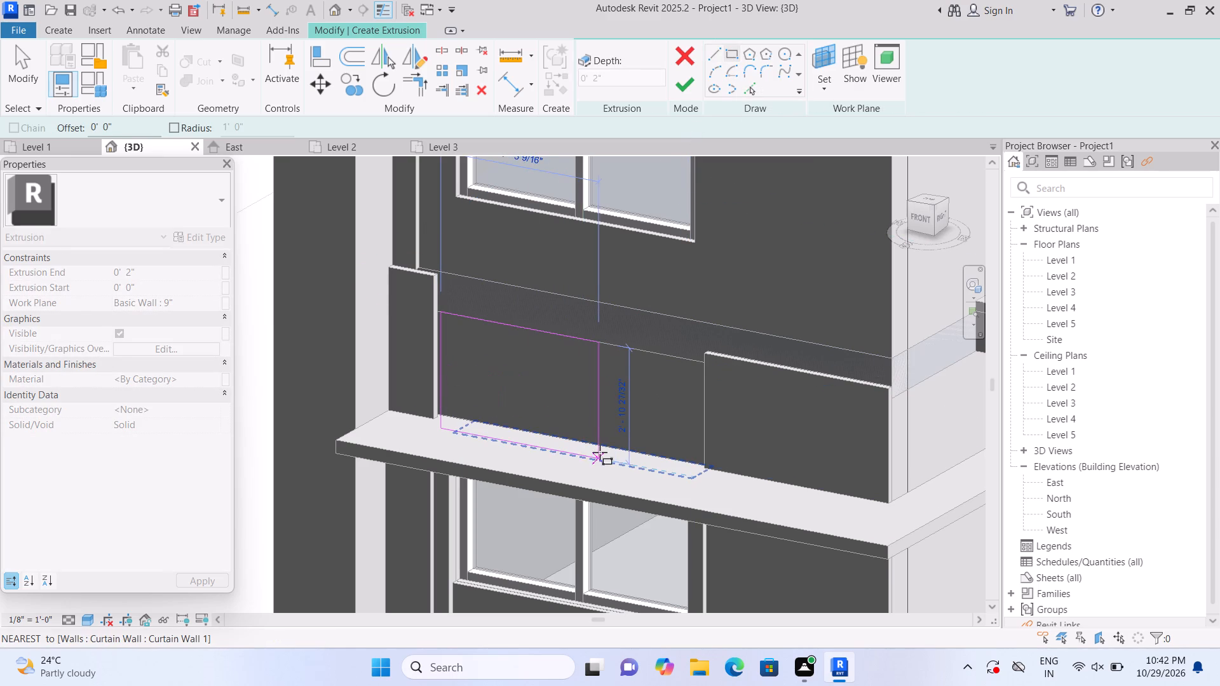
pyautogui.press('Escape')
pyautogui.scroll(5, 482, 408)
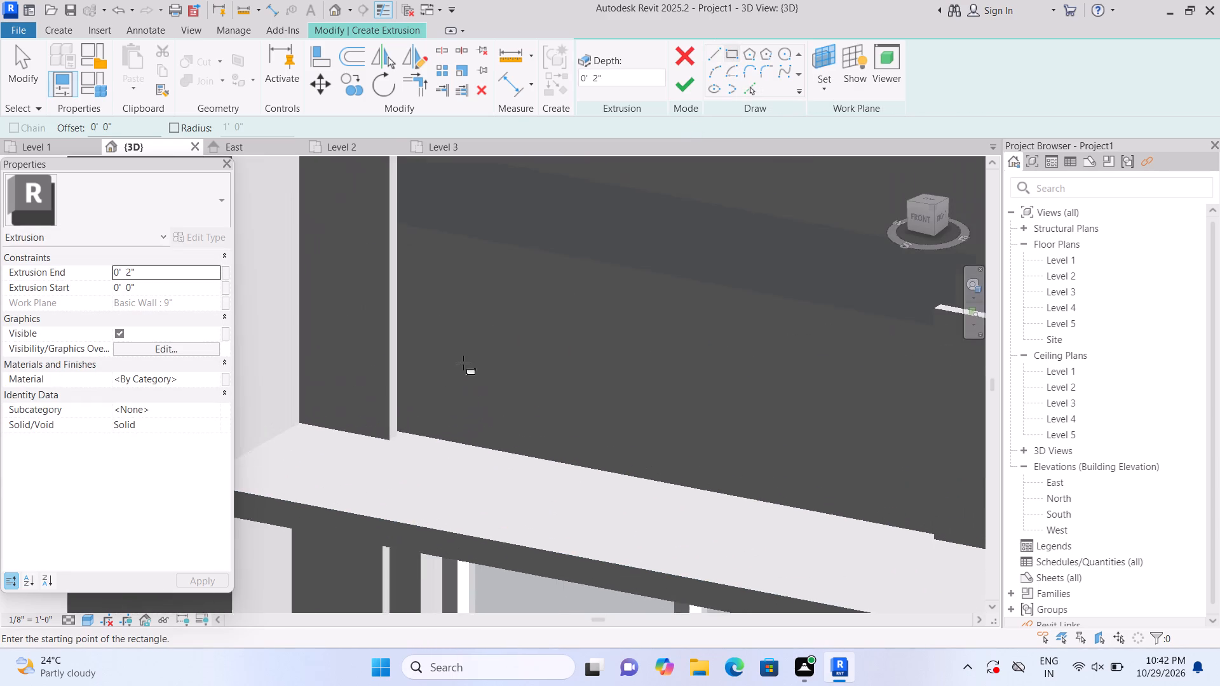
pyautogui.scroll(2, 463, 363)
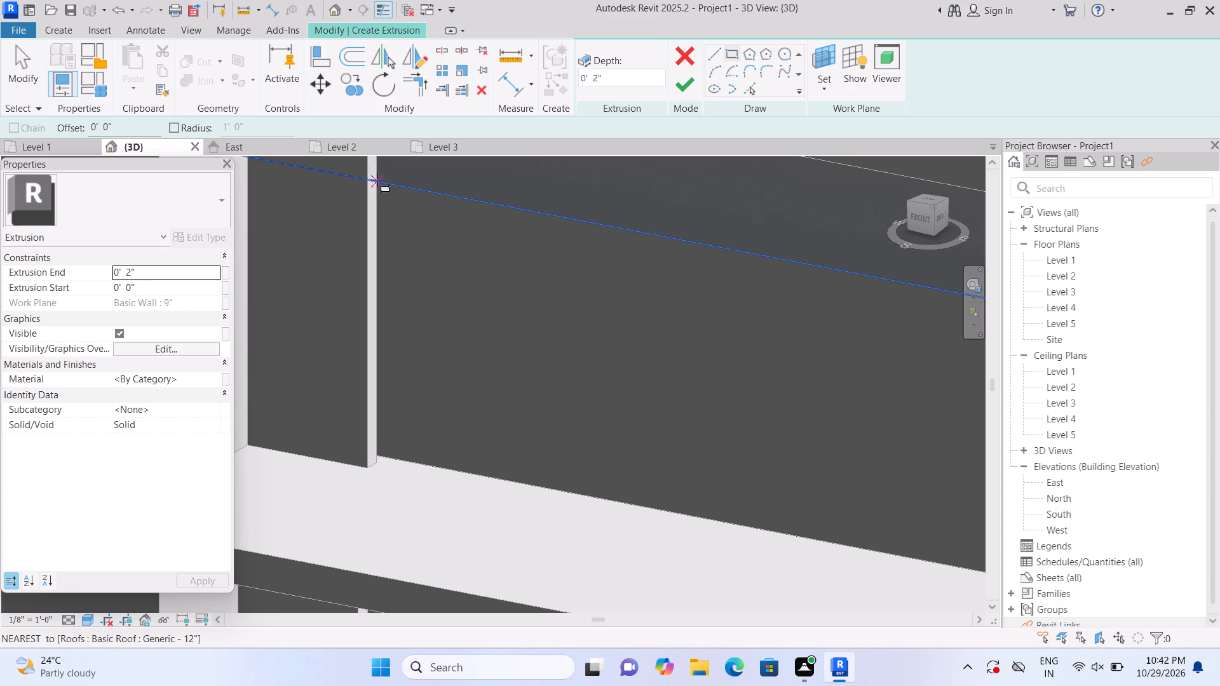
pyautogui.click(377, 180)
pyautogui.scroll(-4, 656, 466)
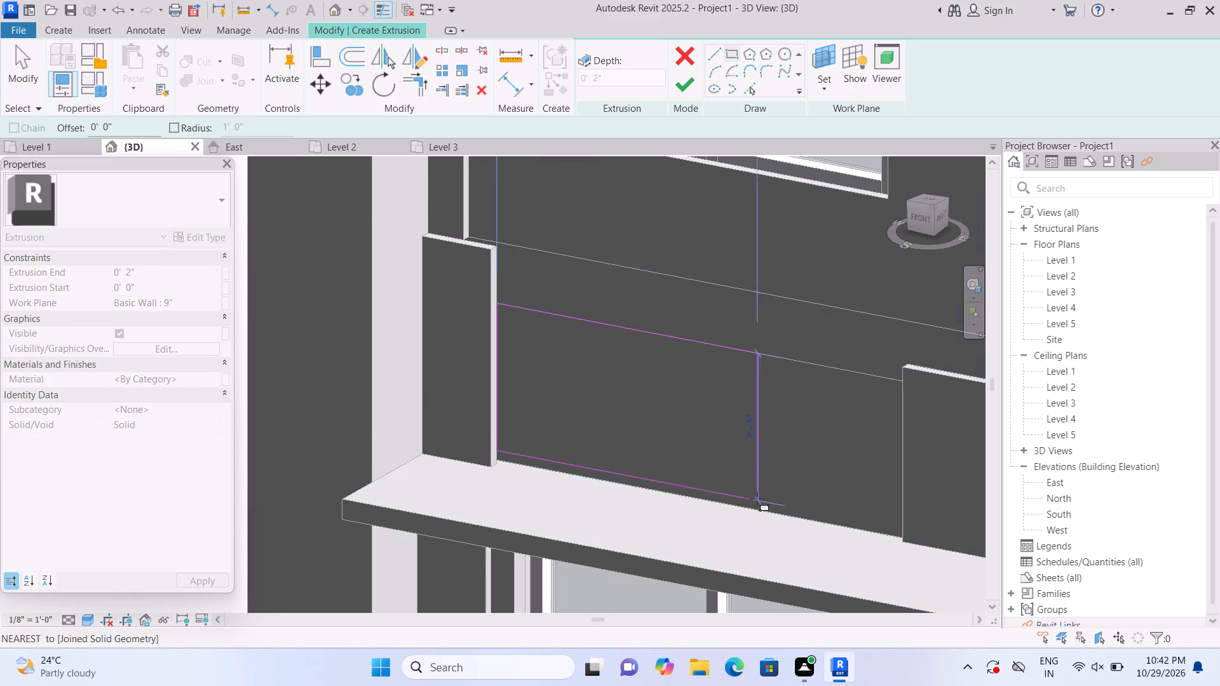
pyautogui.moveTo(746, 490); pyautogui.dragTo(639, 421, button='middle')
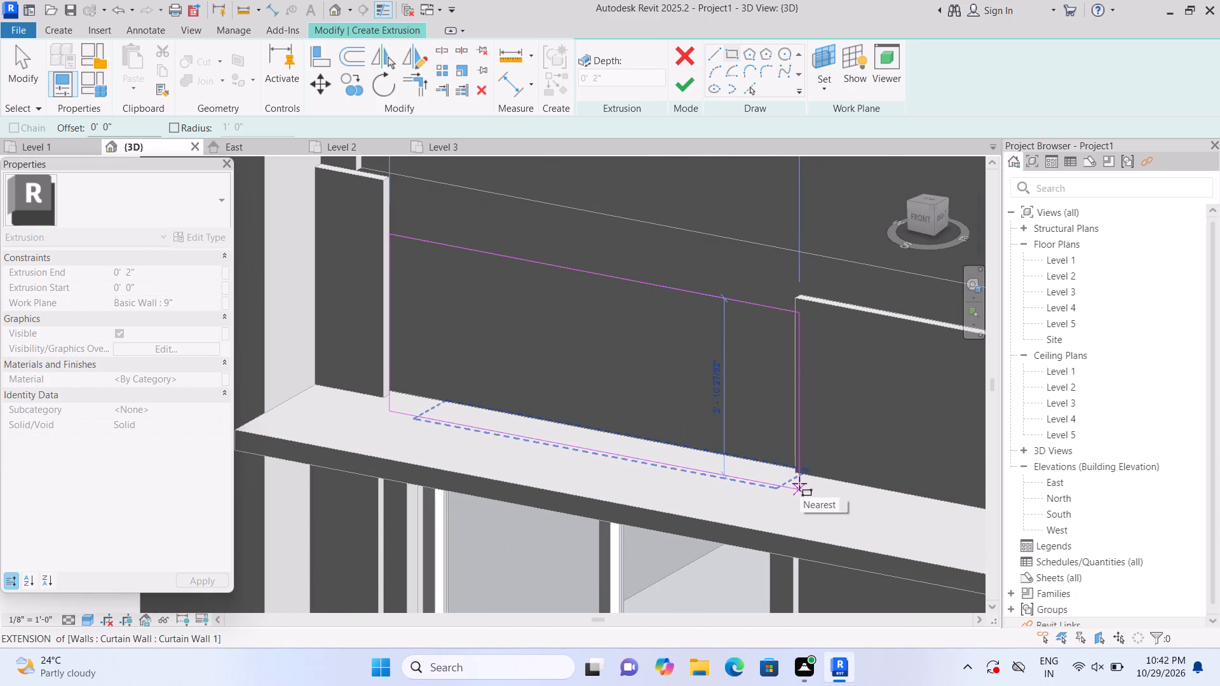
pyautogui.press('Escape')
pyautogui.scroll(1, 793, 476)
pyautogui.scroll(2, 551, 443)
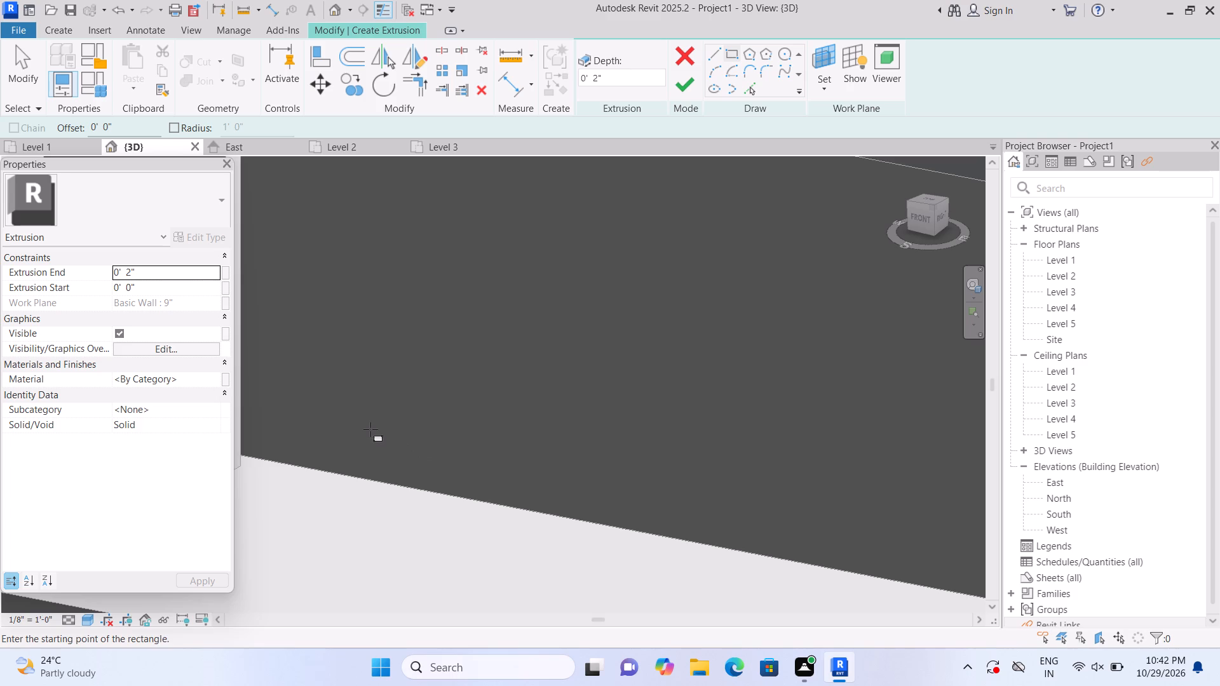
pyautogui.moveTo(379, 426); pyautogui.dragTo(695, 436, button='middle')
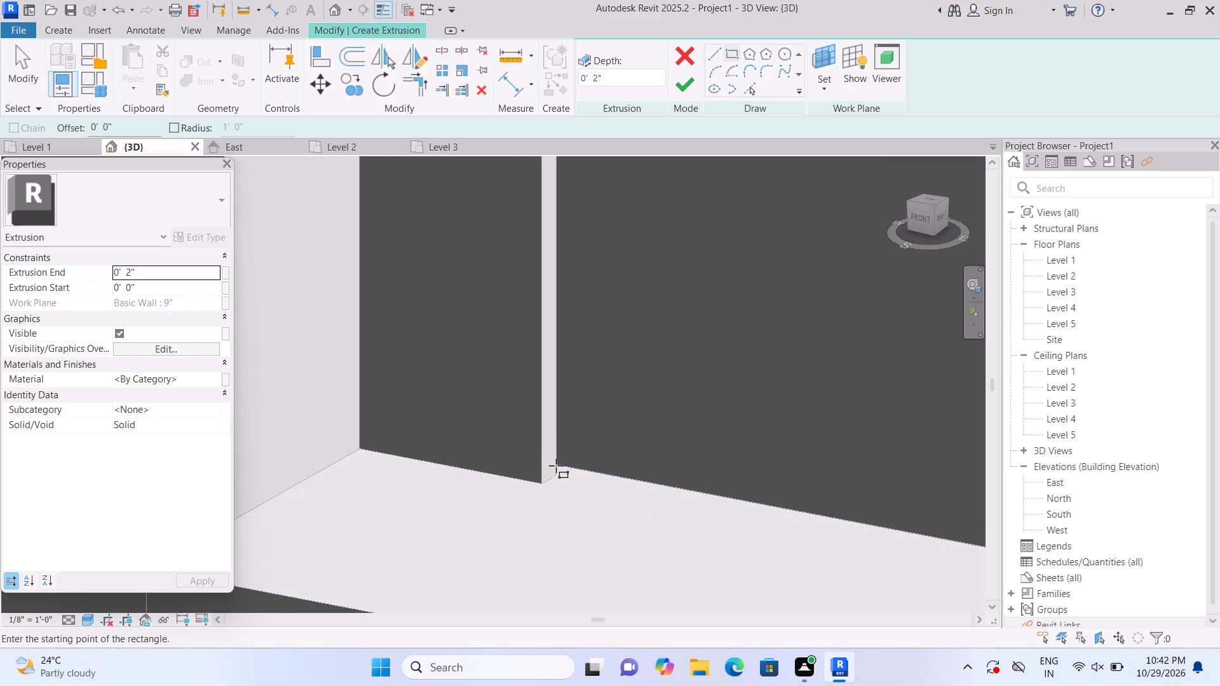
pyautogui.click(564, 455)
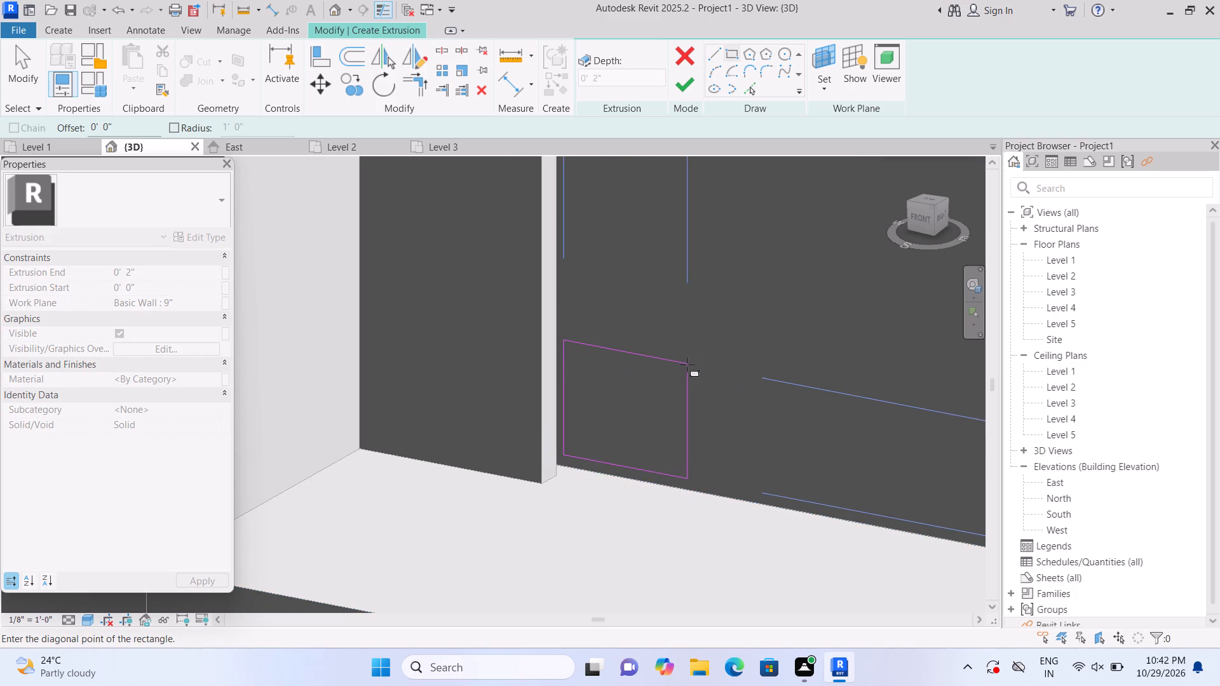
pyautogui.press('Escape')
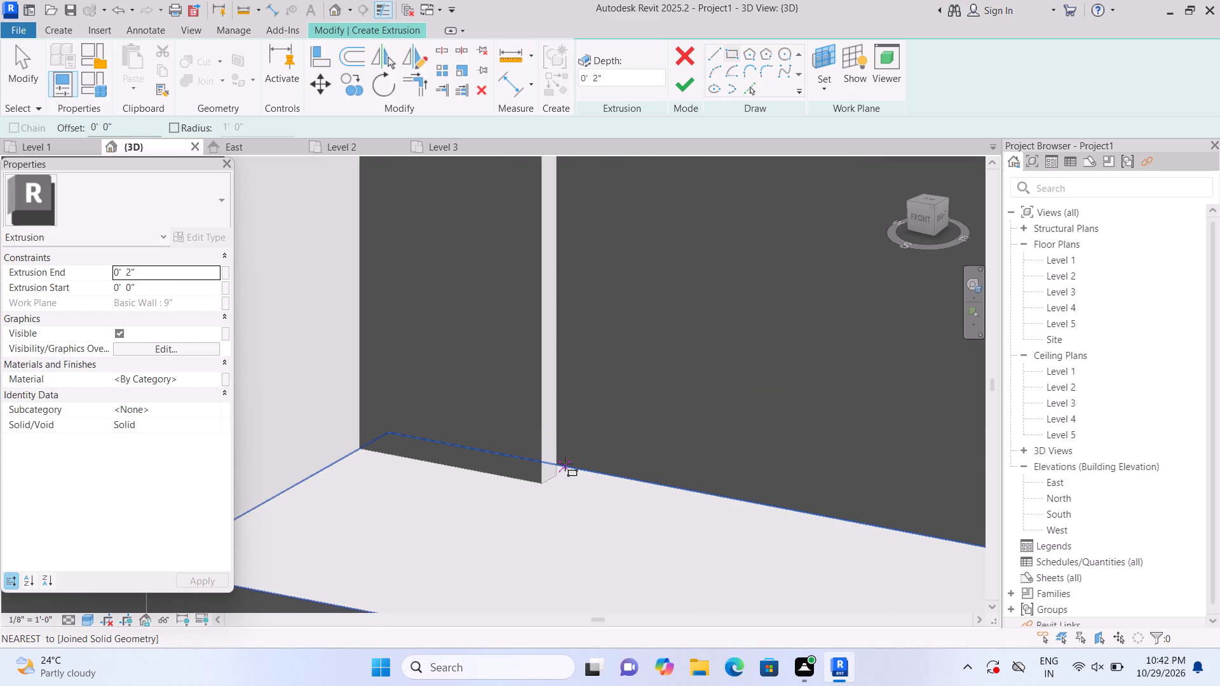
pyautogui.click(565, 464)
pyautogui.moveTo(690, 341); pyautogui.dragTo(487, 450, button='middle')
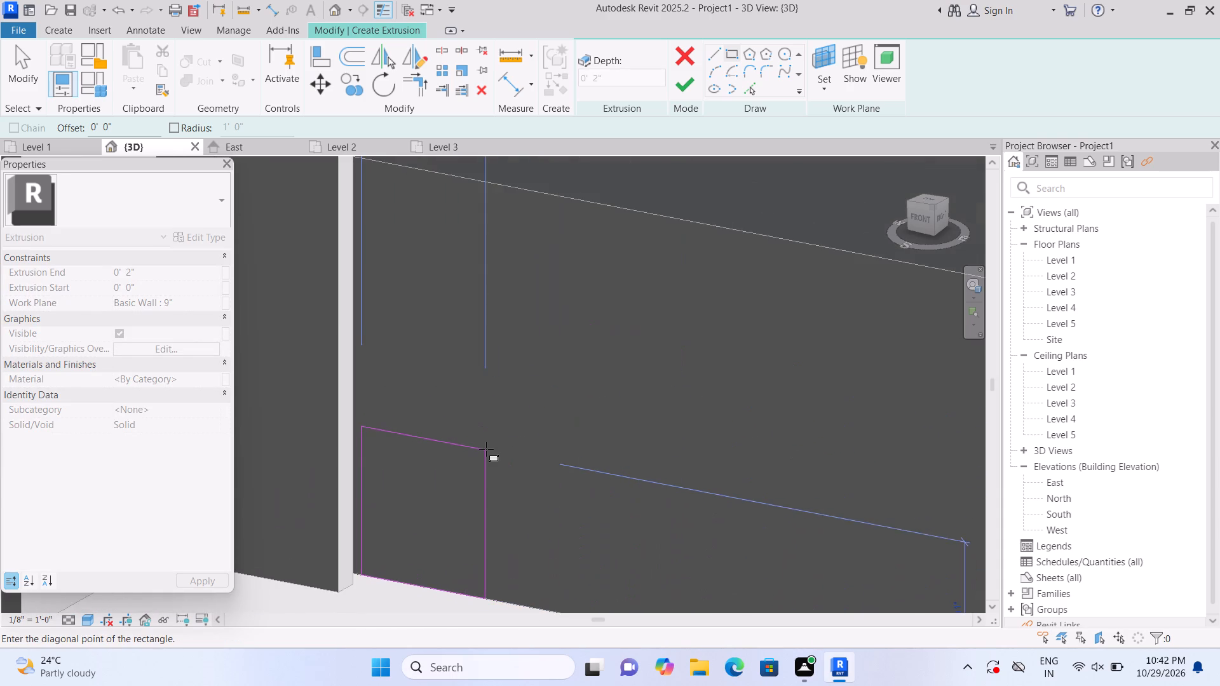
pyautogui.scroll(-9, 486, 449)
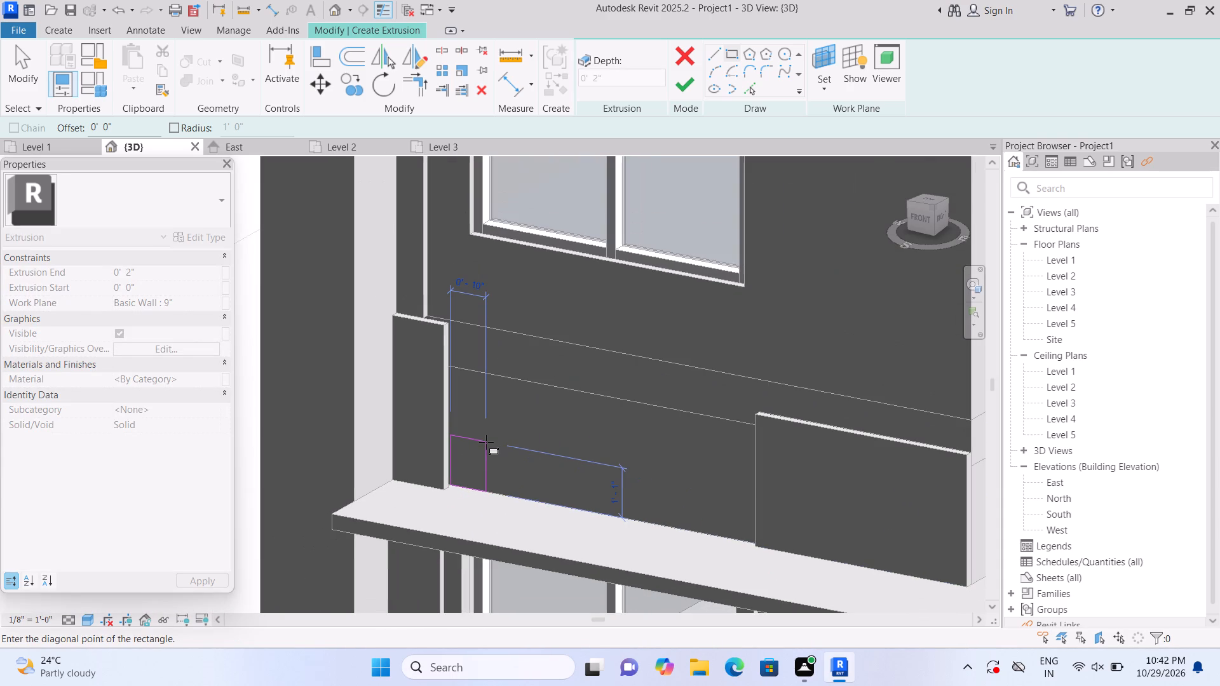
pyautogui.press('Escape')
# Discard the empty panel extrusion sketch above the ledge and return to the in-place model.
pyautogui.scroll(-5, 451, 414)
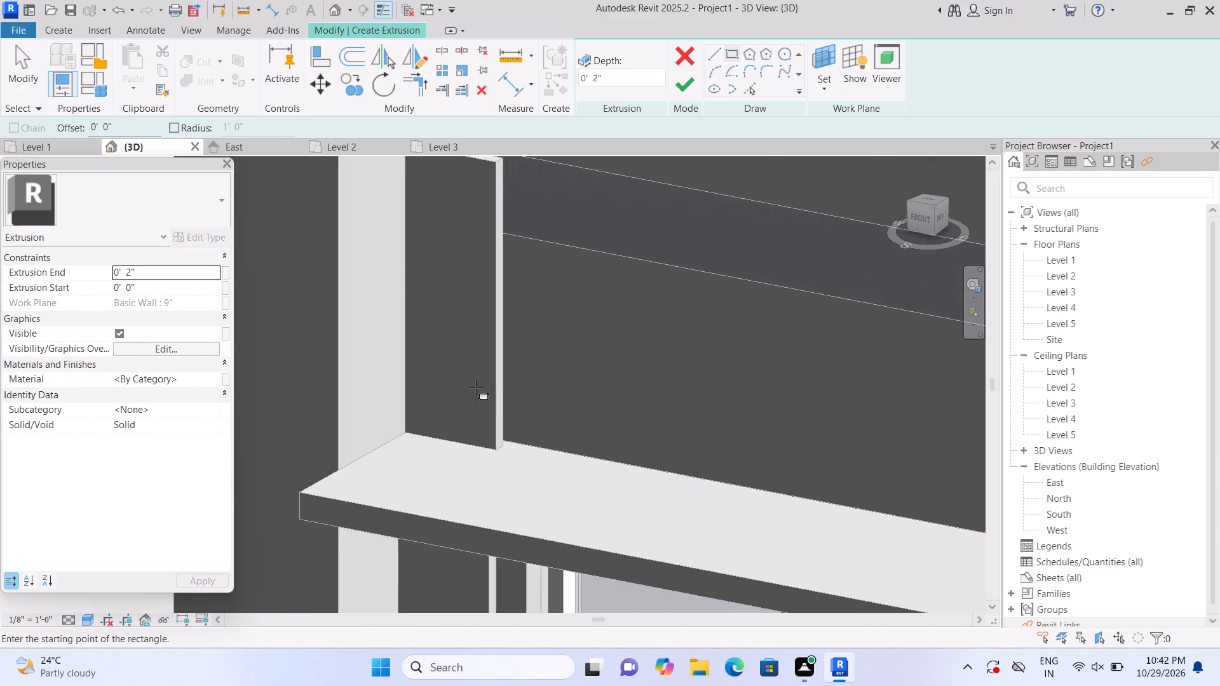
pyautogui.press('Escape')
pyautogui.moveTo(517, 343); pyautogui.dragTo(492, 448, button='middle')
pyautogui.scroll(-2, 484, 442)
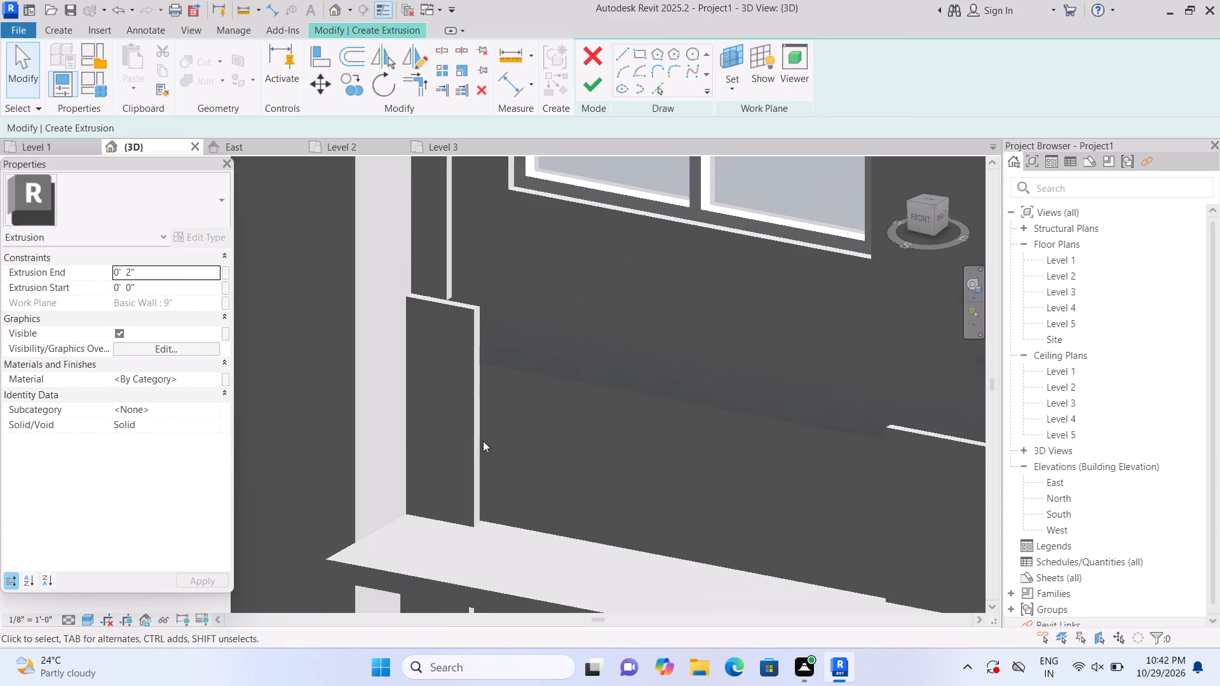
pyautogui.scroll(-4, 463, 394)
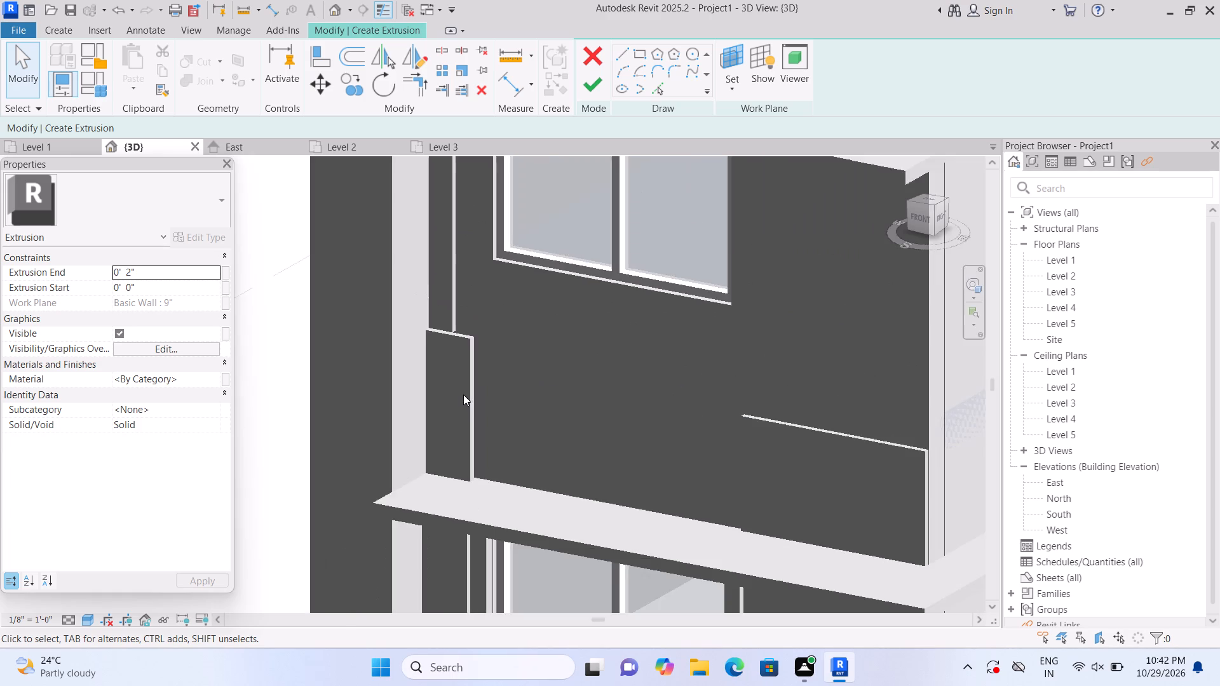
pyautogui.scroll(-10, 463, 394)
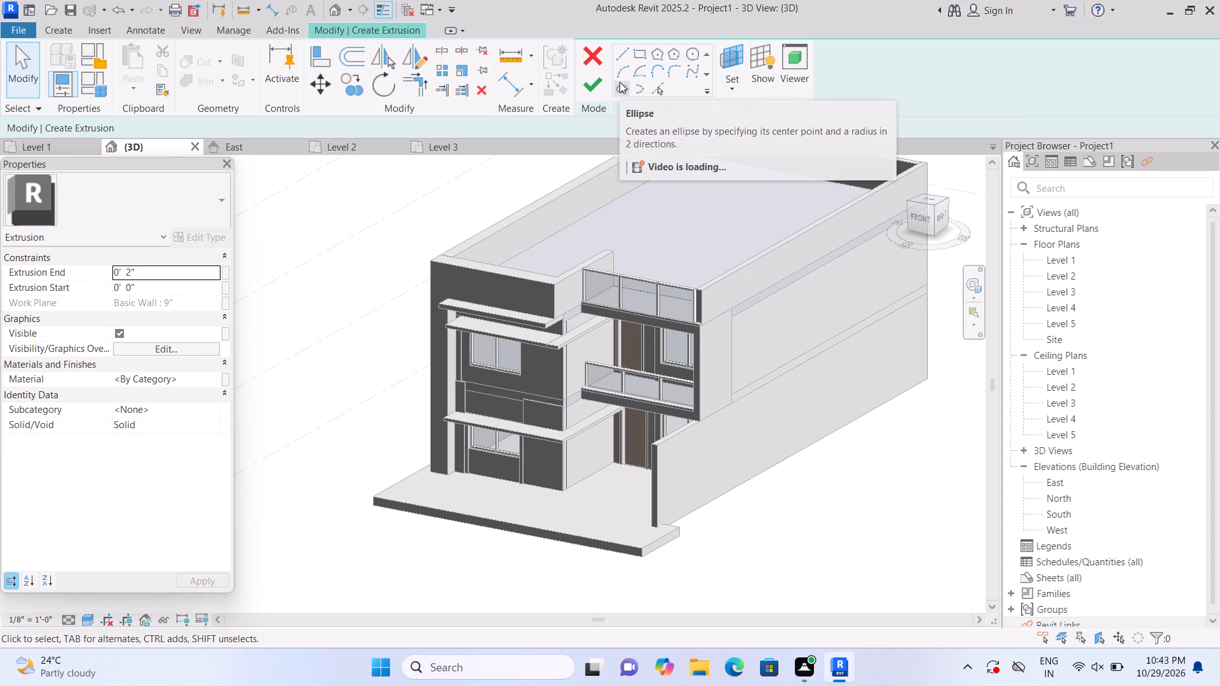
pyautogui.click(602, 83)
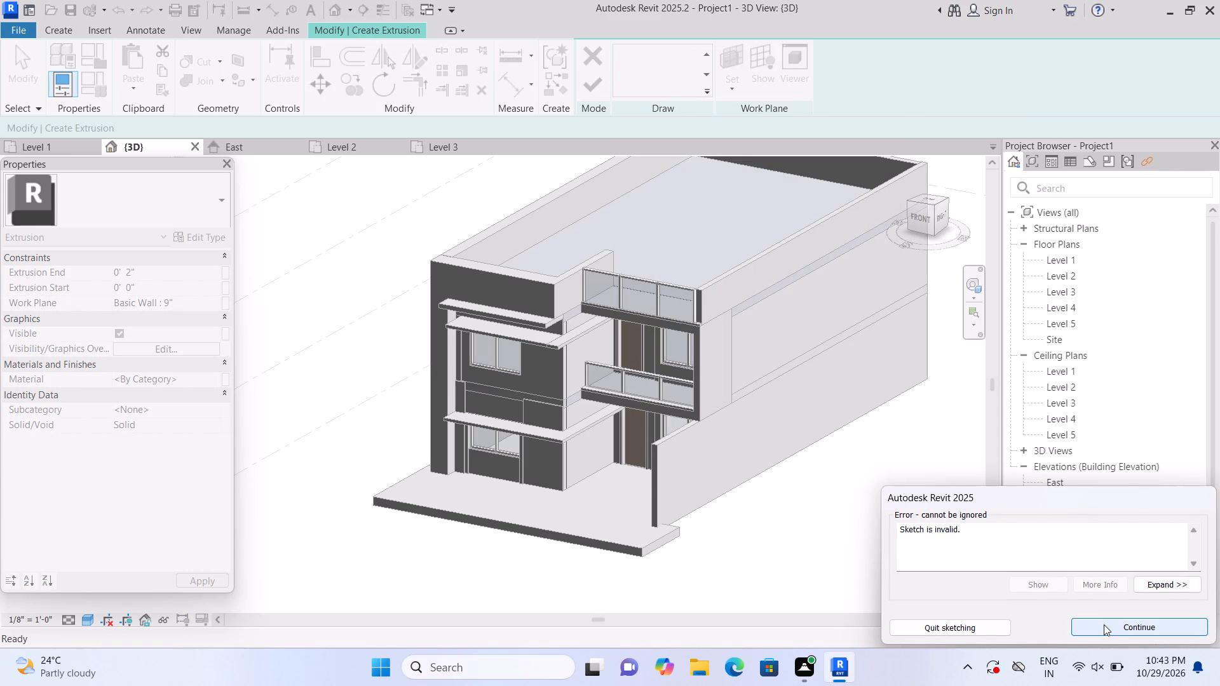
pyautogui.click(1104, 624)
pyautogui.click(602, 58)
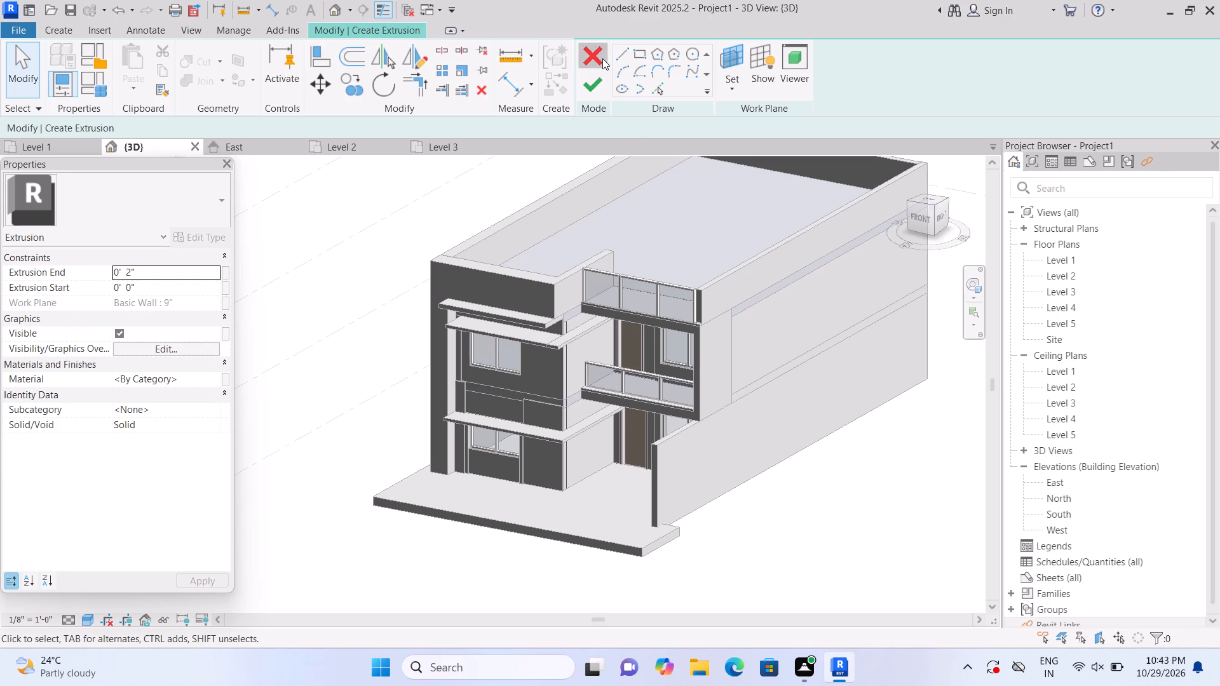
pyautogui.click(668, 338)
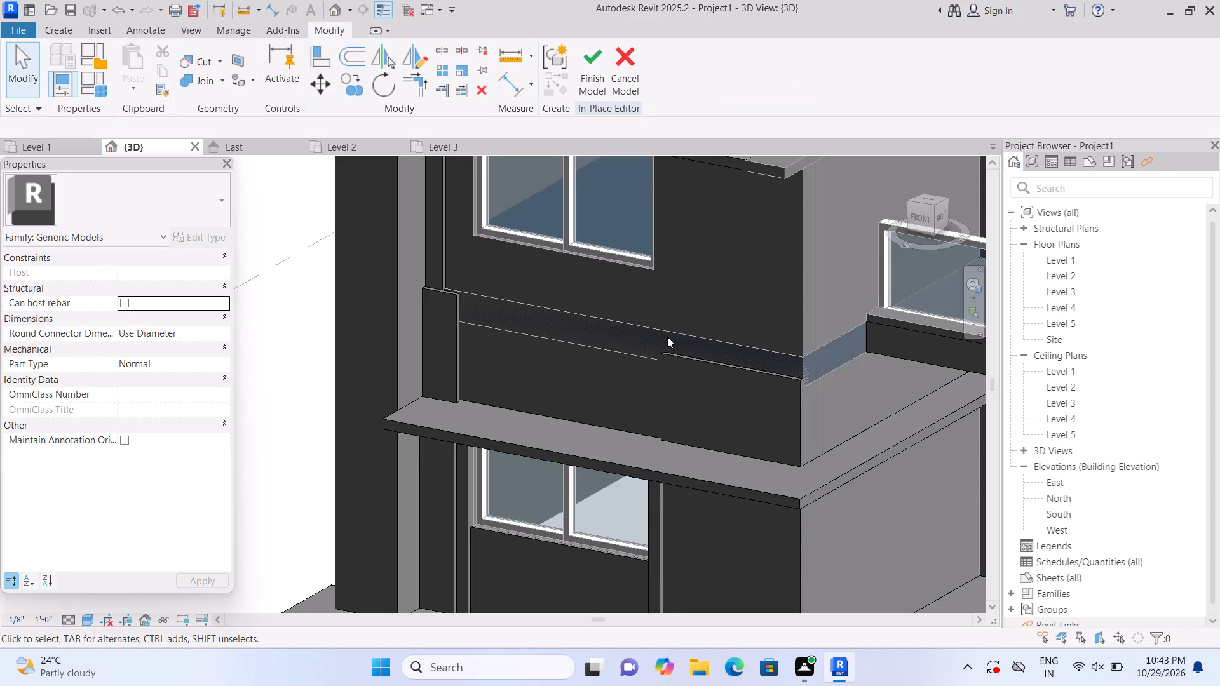
# Select the short vertical strip extrusion standing on the ledge below the upper-storey window.
pyautogui.scroll(-6, 663, 337)
pyautogui.scroll(2, 658, 338)
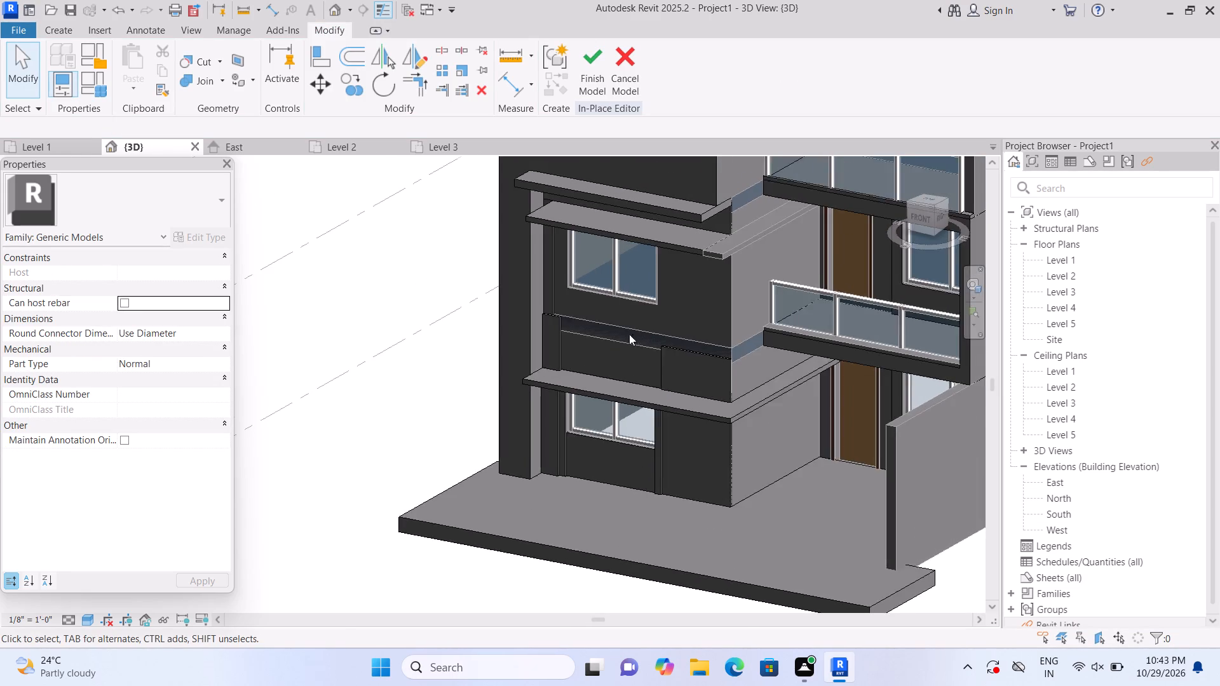
pyautogui.click(532, 335)
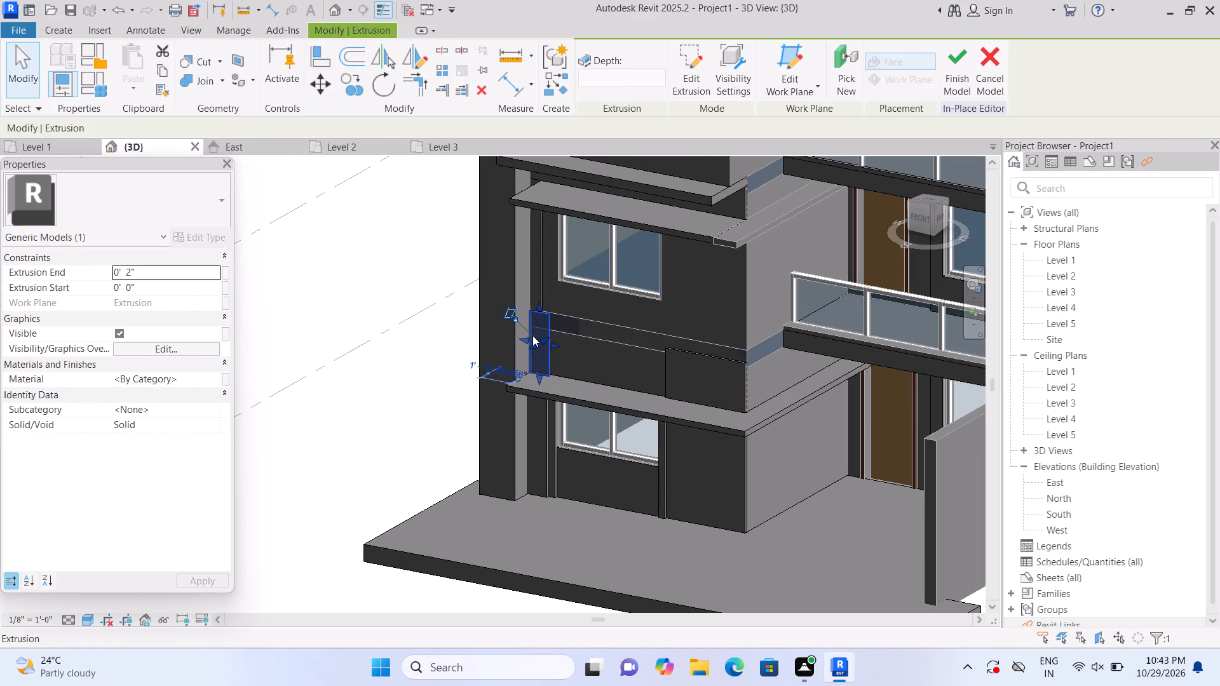
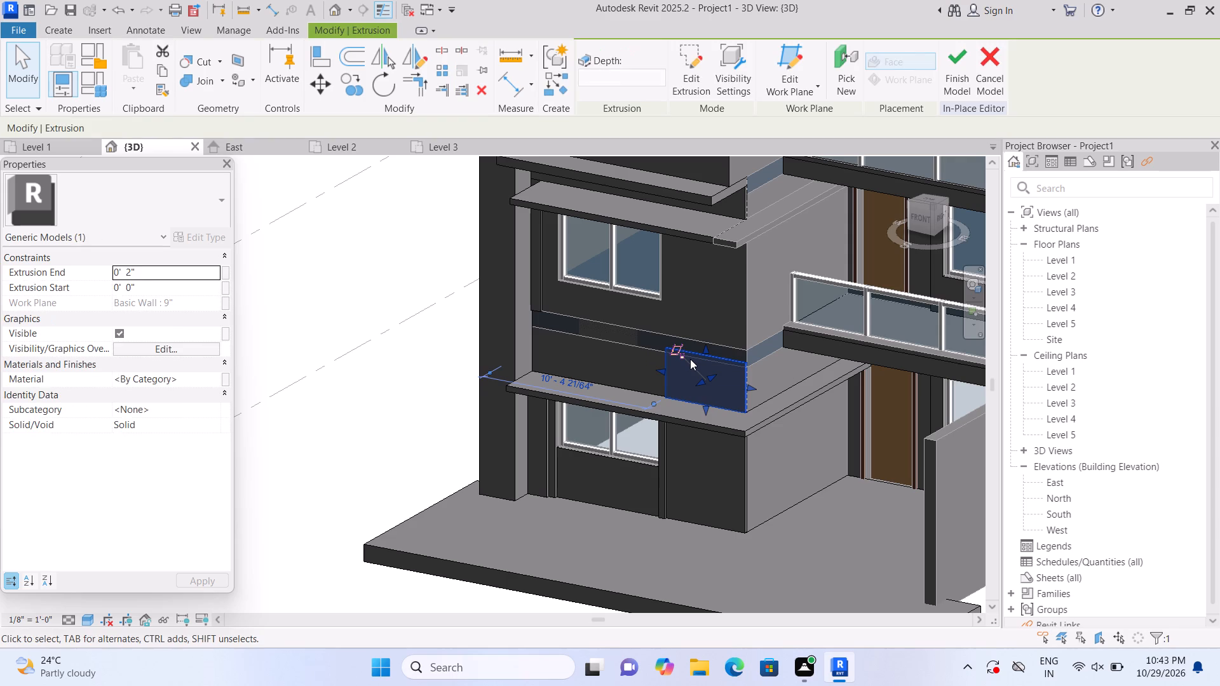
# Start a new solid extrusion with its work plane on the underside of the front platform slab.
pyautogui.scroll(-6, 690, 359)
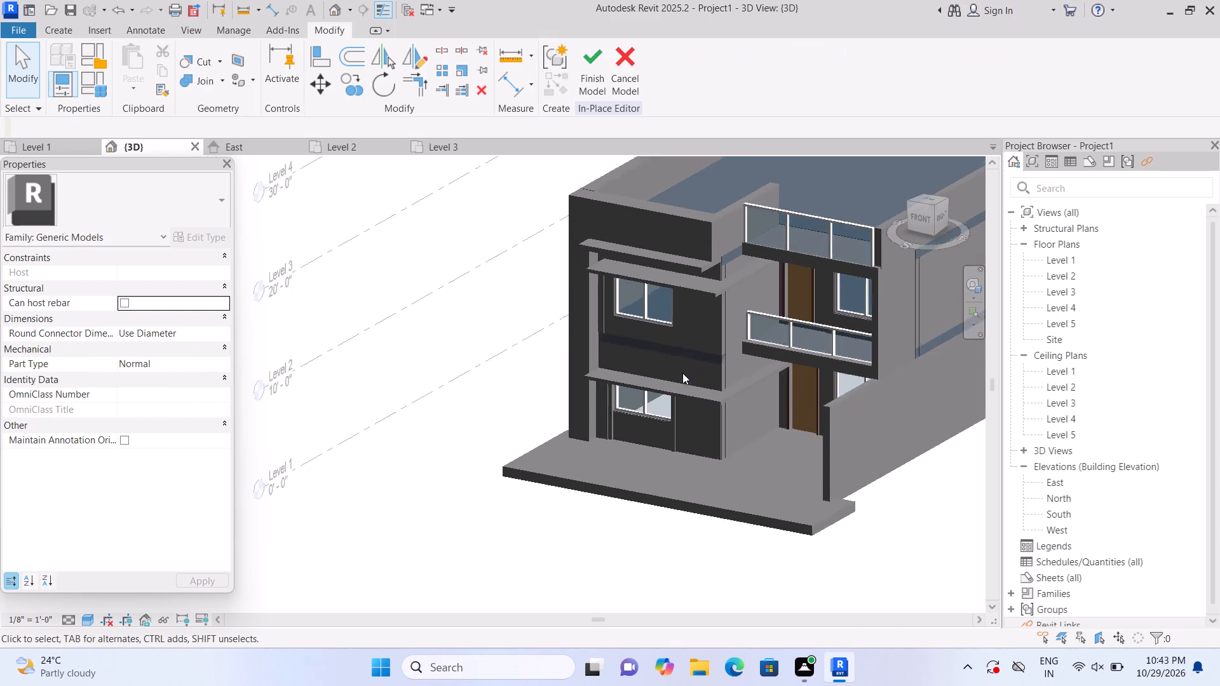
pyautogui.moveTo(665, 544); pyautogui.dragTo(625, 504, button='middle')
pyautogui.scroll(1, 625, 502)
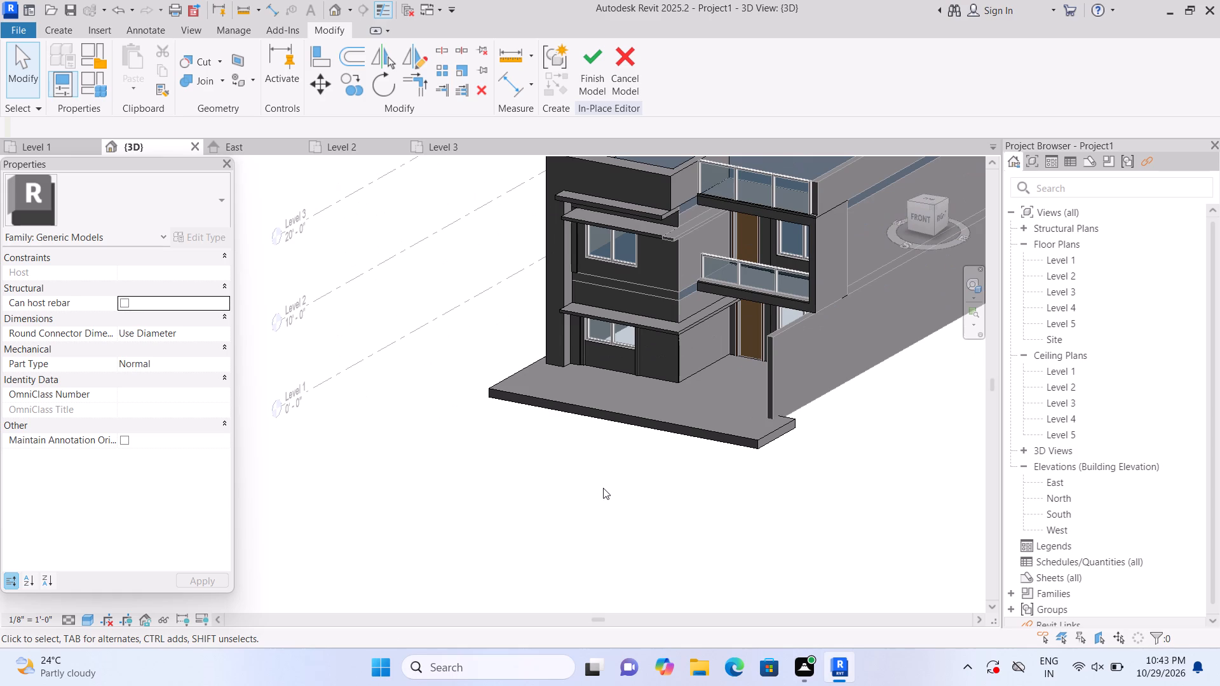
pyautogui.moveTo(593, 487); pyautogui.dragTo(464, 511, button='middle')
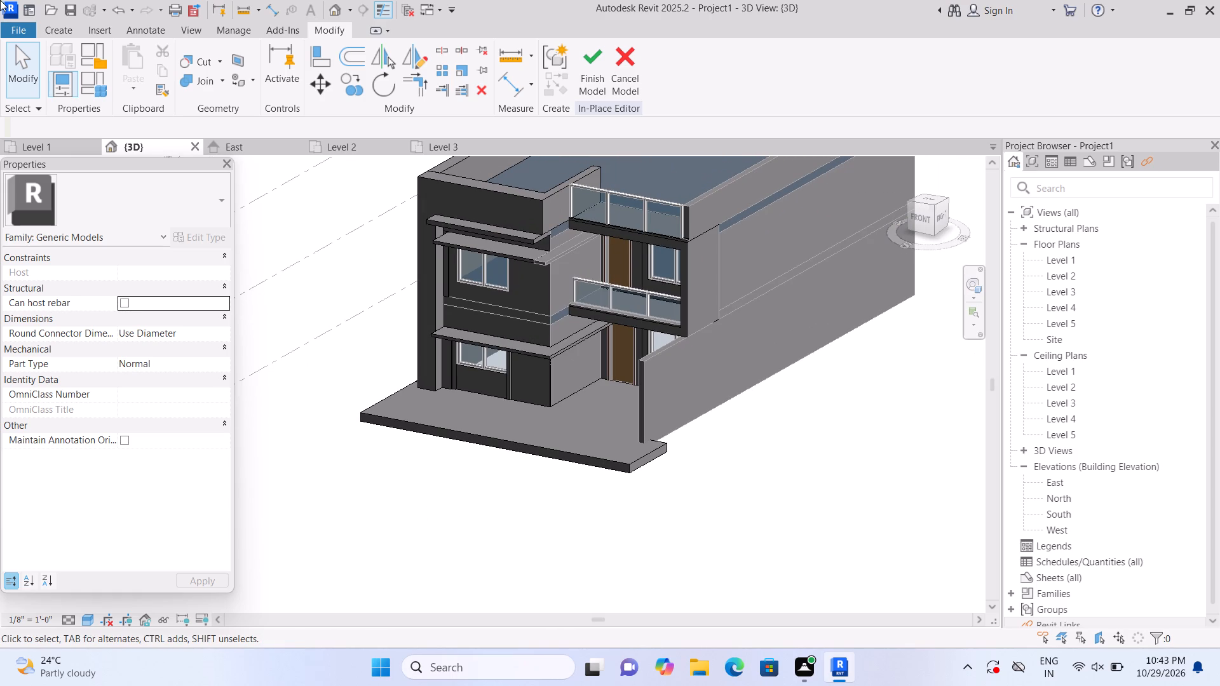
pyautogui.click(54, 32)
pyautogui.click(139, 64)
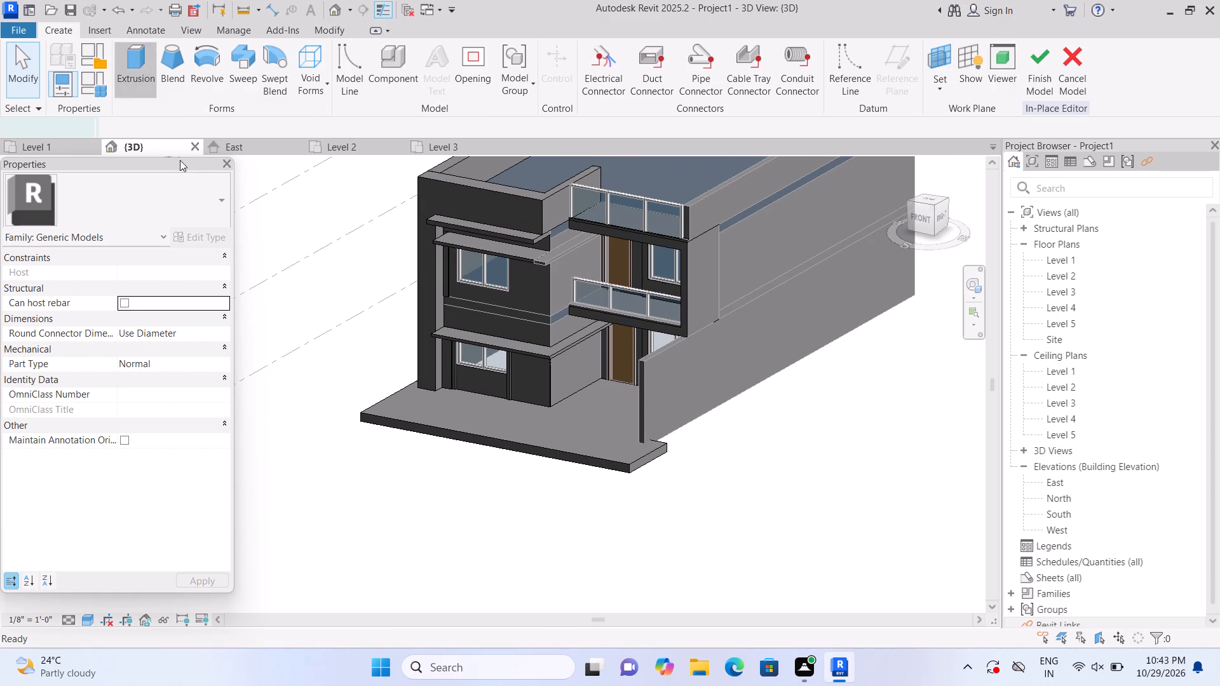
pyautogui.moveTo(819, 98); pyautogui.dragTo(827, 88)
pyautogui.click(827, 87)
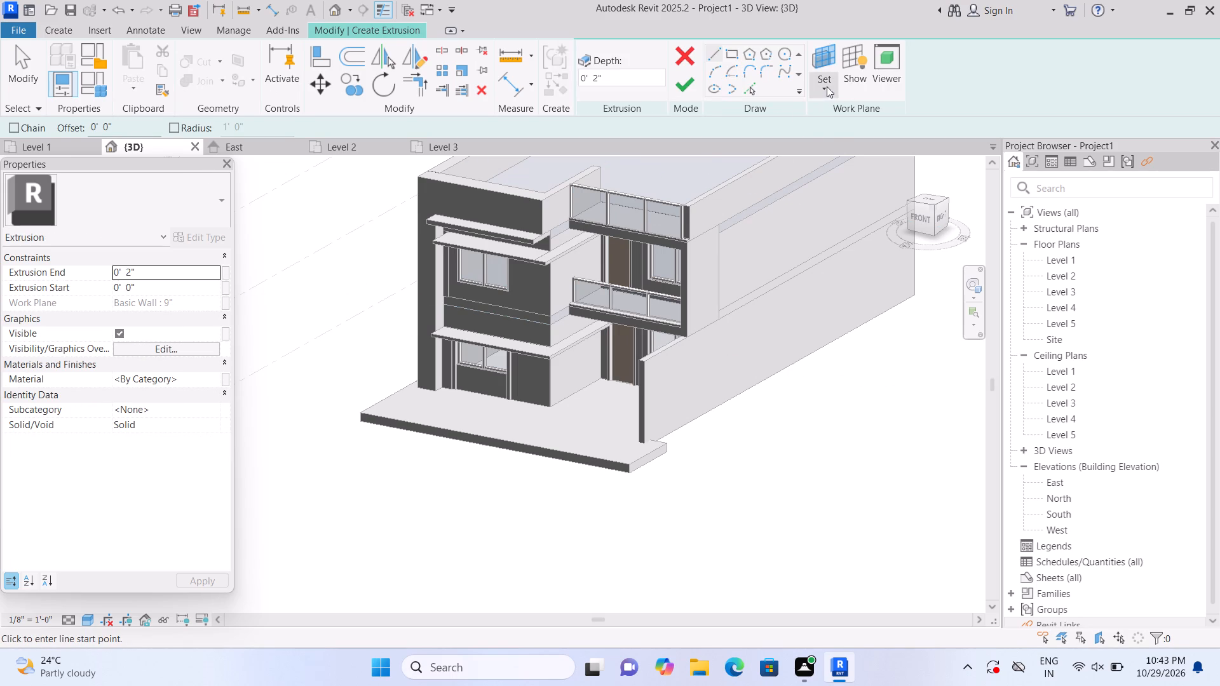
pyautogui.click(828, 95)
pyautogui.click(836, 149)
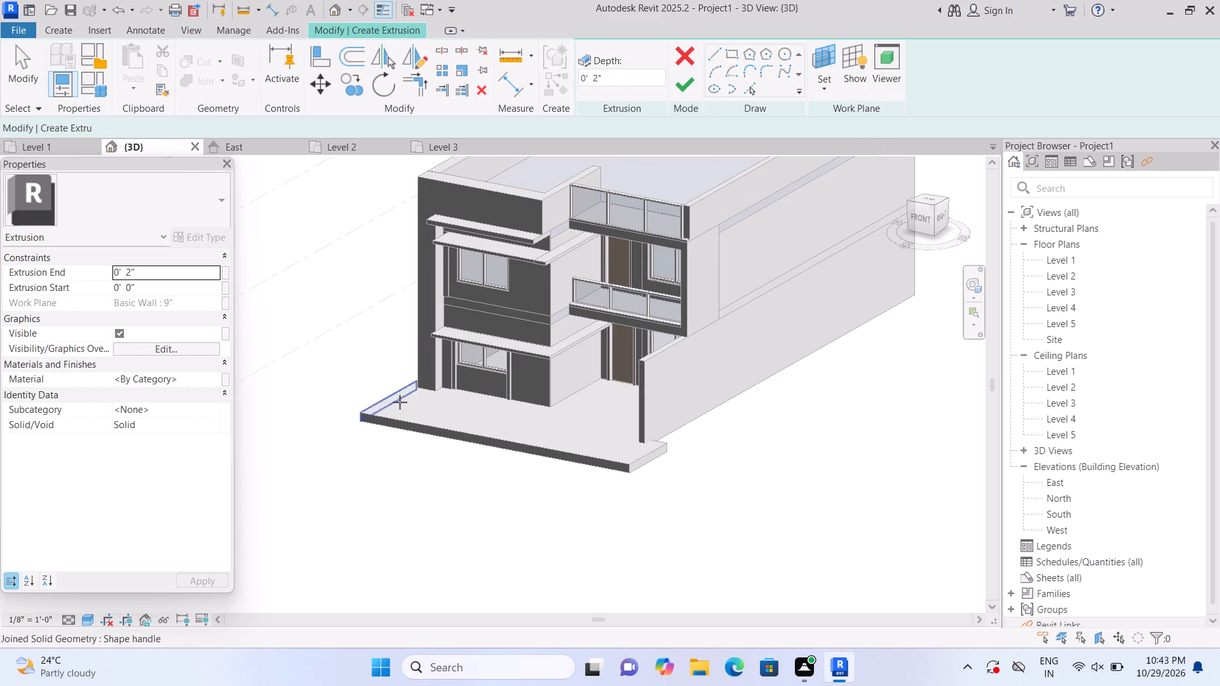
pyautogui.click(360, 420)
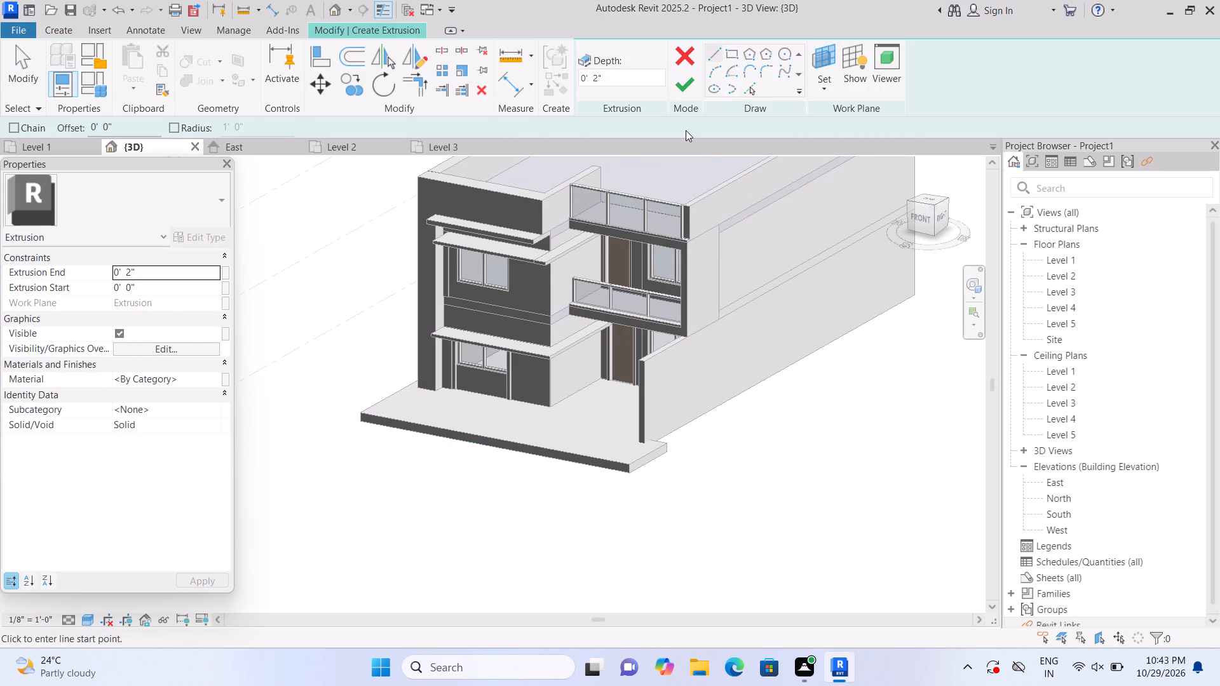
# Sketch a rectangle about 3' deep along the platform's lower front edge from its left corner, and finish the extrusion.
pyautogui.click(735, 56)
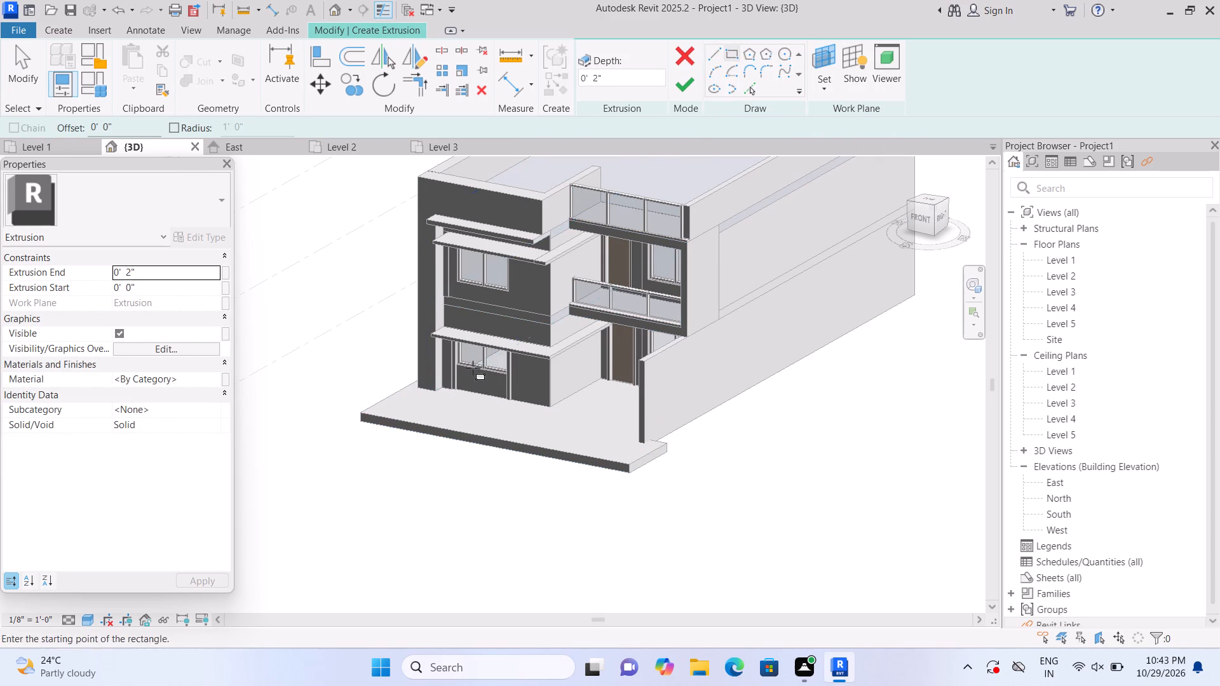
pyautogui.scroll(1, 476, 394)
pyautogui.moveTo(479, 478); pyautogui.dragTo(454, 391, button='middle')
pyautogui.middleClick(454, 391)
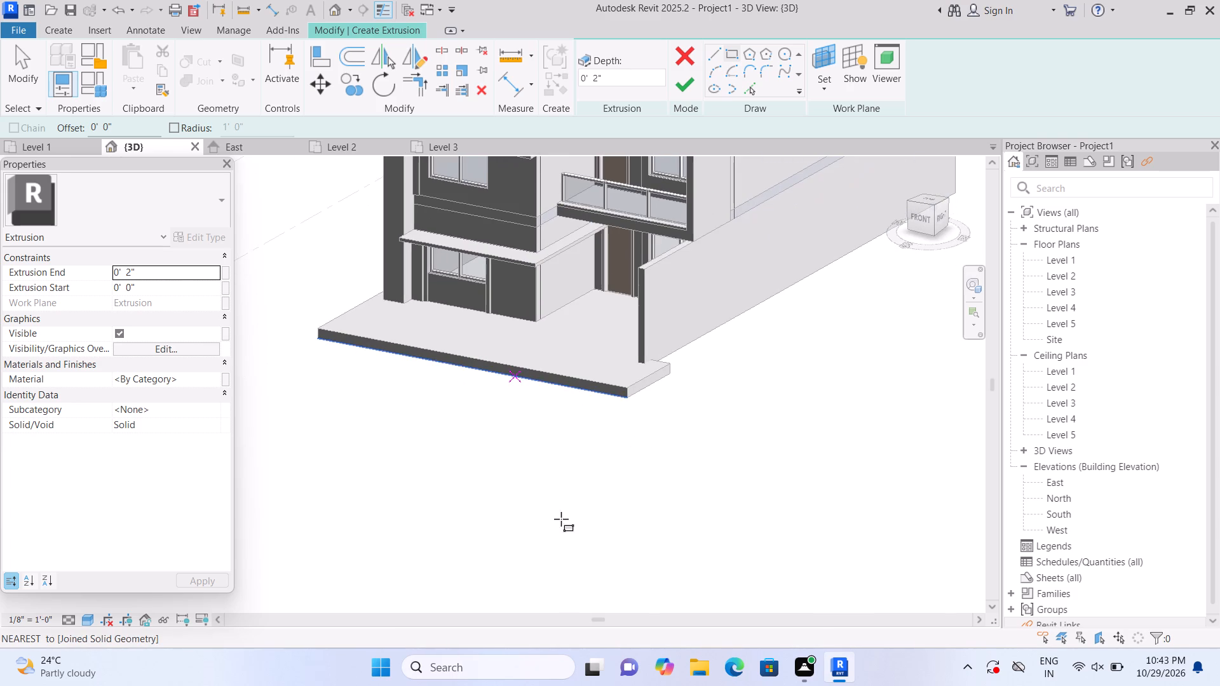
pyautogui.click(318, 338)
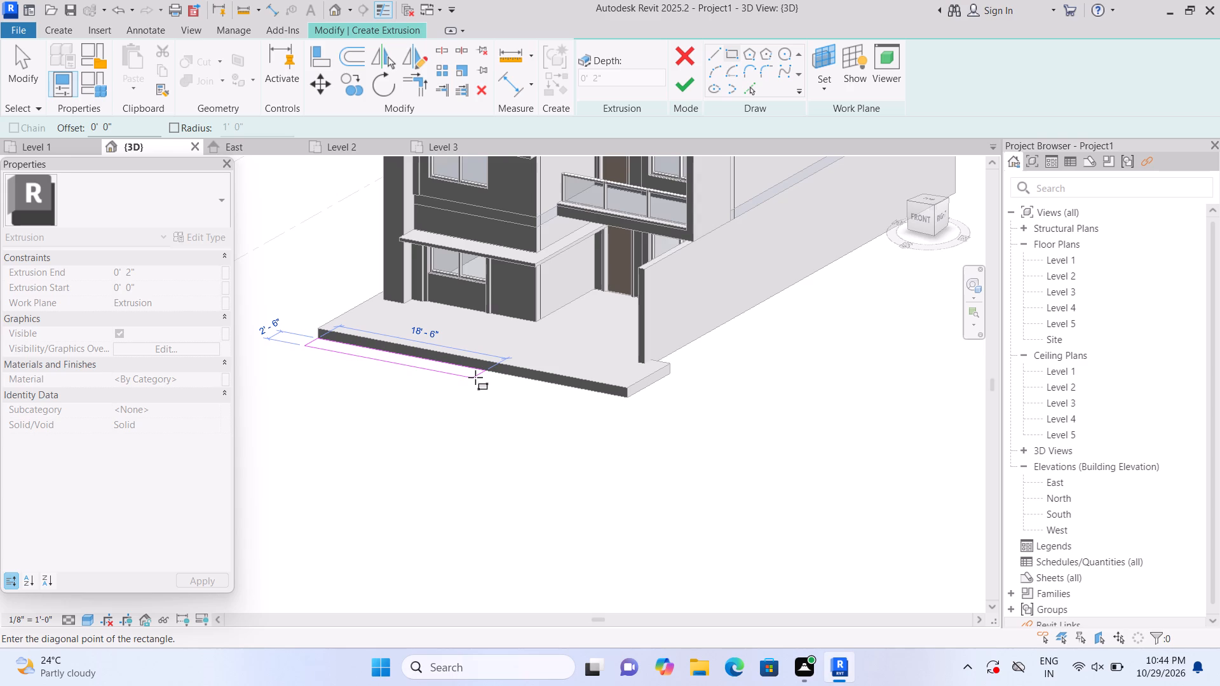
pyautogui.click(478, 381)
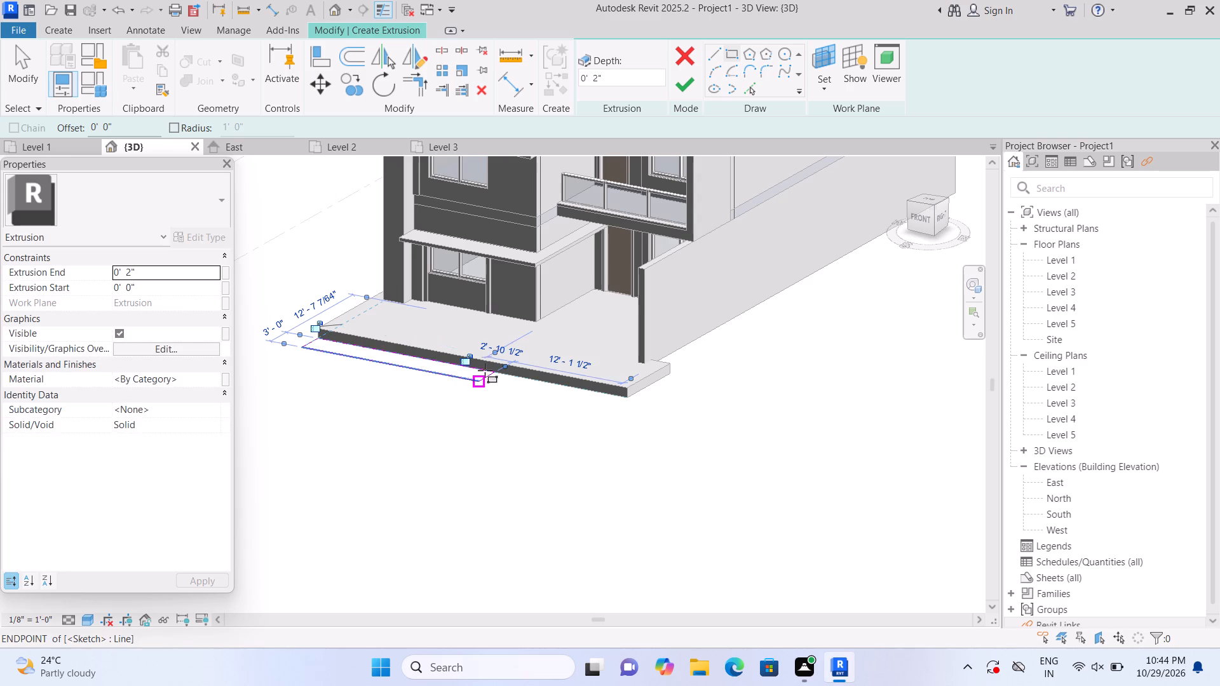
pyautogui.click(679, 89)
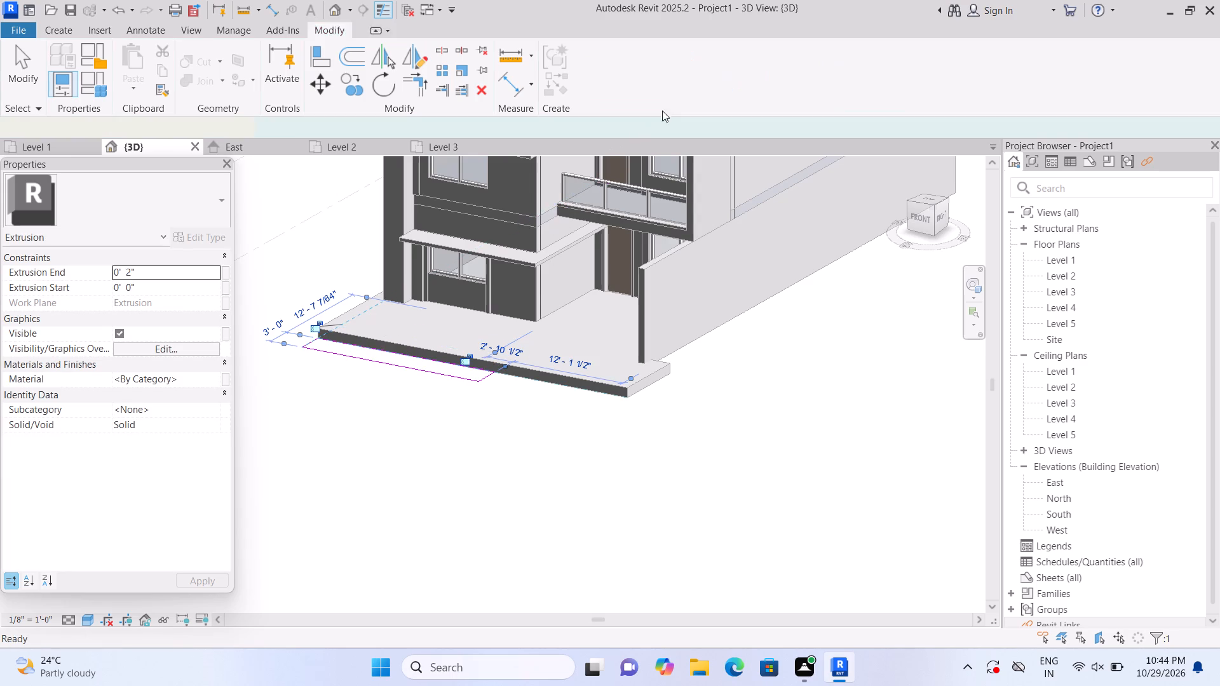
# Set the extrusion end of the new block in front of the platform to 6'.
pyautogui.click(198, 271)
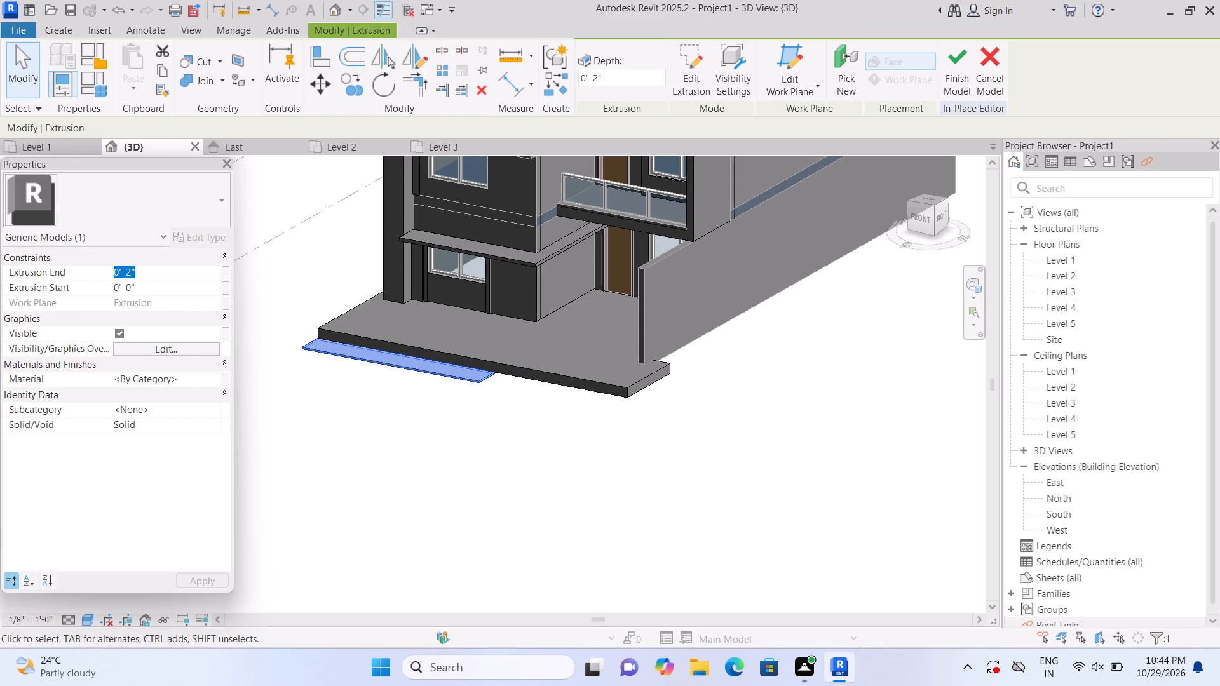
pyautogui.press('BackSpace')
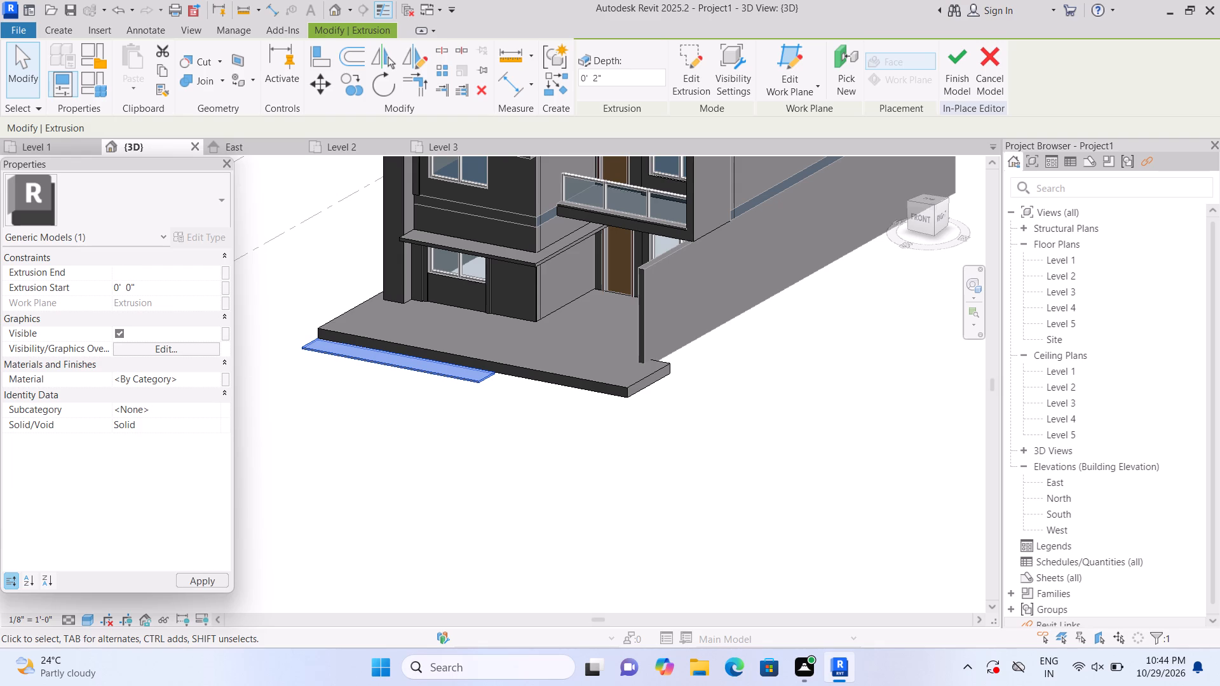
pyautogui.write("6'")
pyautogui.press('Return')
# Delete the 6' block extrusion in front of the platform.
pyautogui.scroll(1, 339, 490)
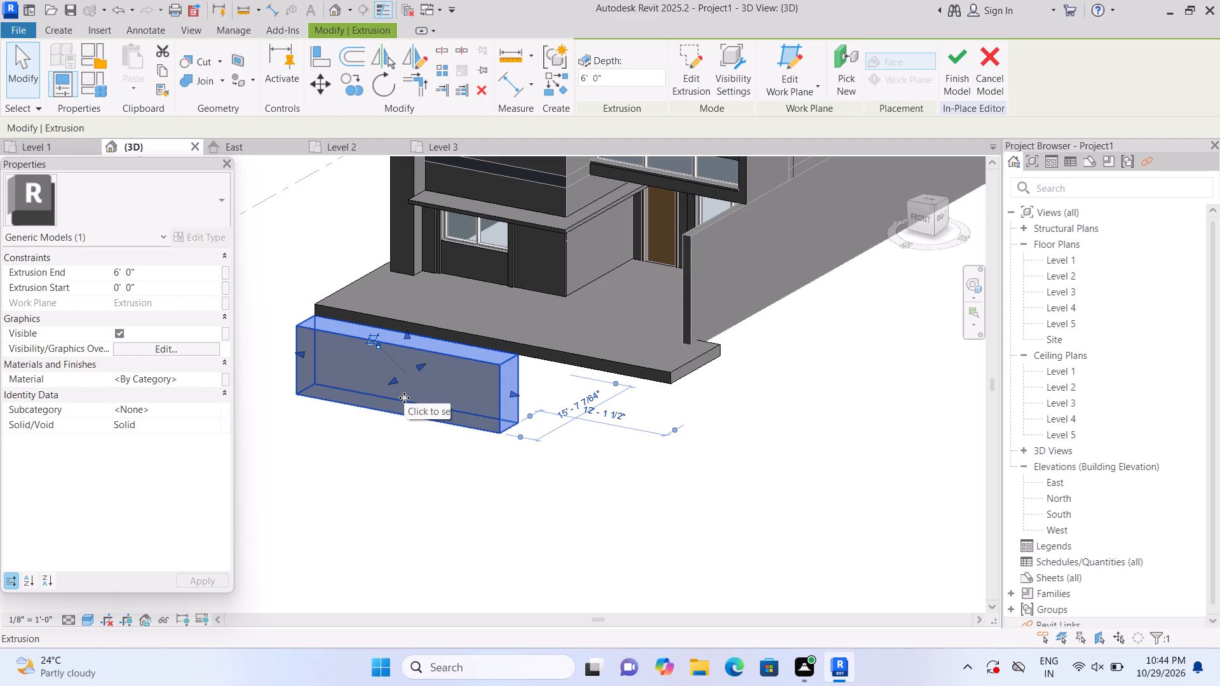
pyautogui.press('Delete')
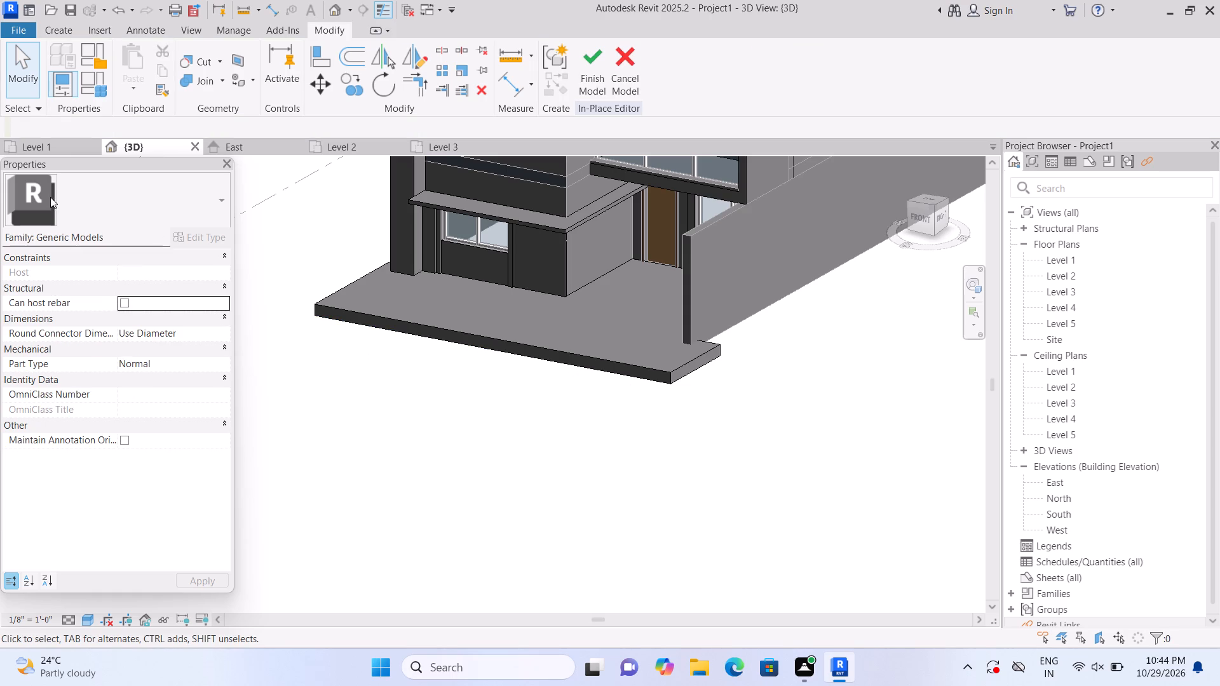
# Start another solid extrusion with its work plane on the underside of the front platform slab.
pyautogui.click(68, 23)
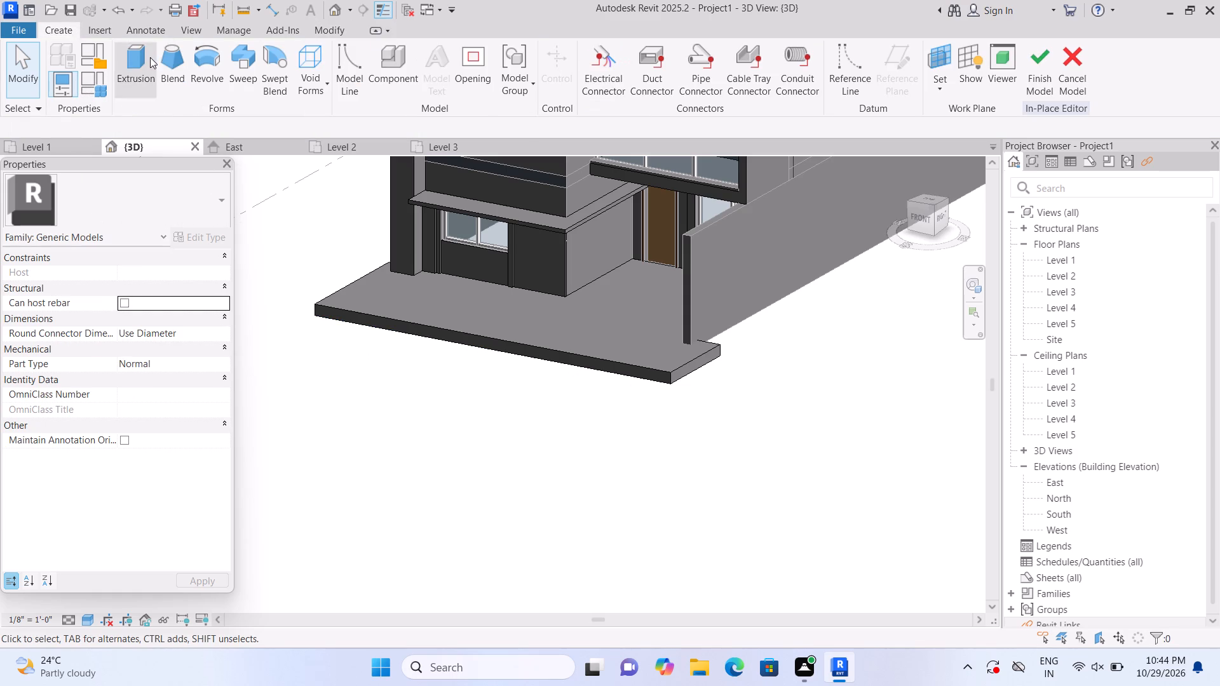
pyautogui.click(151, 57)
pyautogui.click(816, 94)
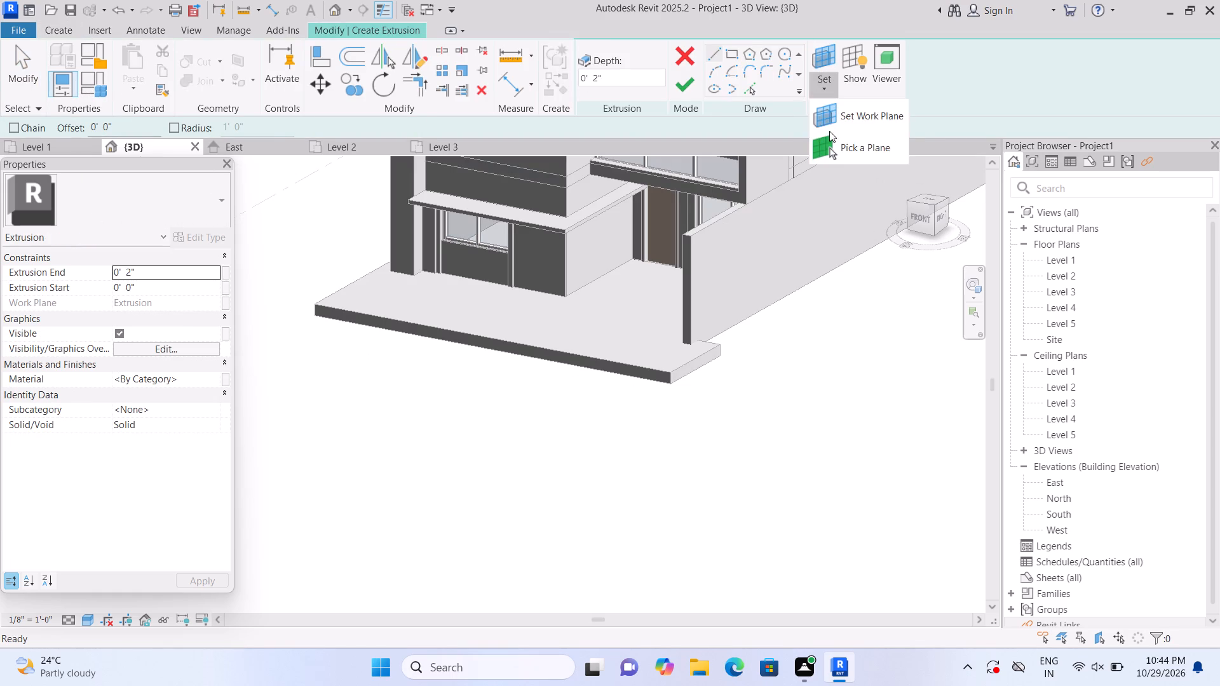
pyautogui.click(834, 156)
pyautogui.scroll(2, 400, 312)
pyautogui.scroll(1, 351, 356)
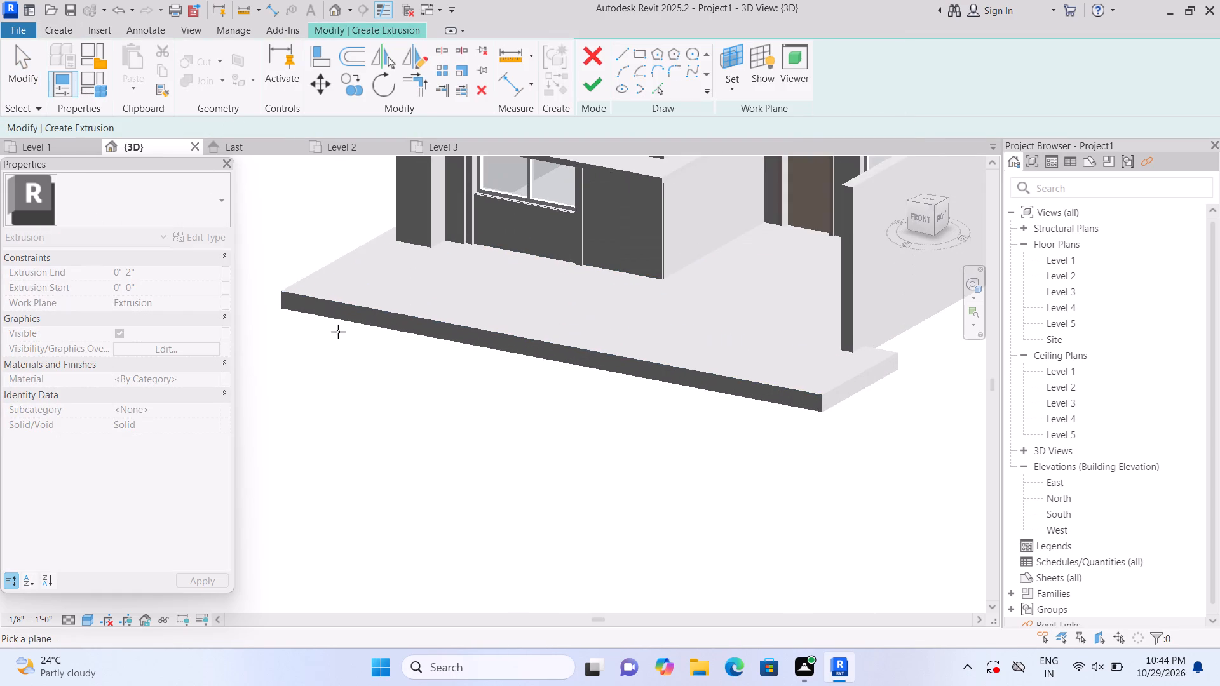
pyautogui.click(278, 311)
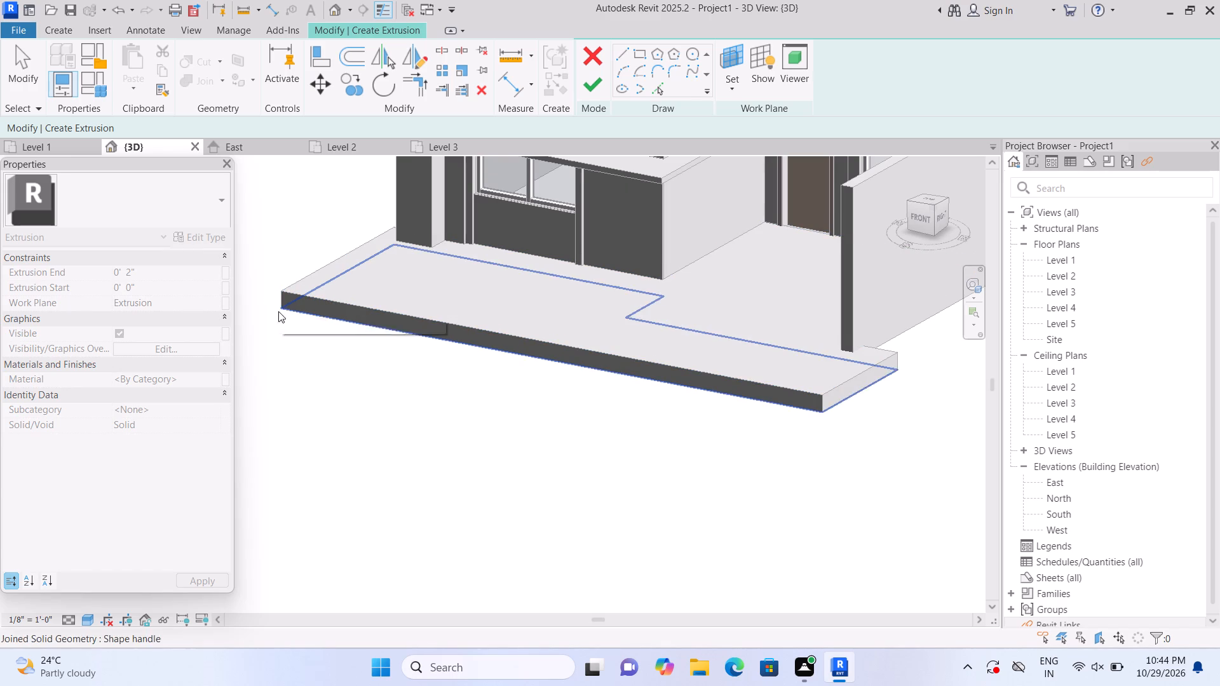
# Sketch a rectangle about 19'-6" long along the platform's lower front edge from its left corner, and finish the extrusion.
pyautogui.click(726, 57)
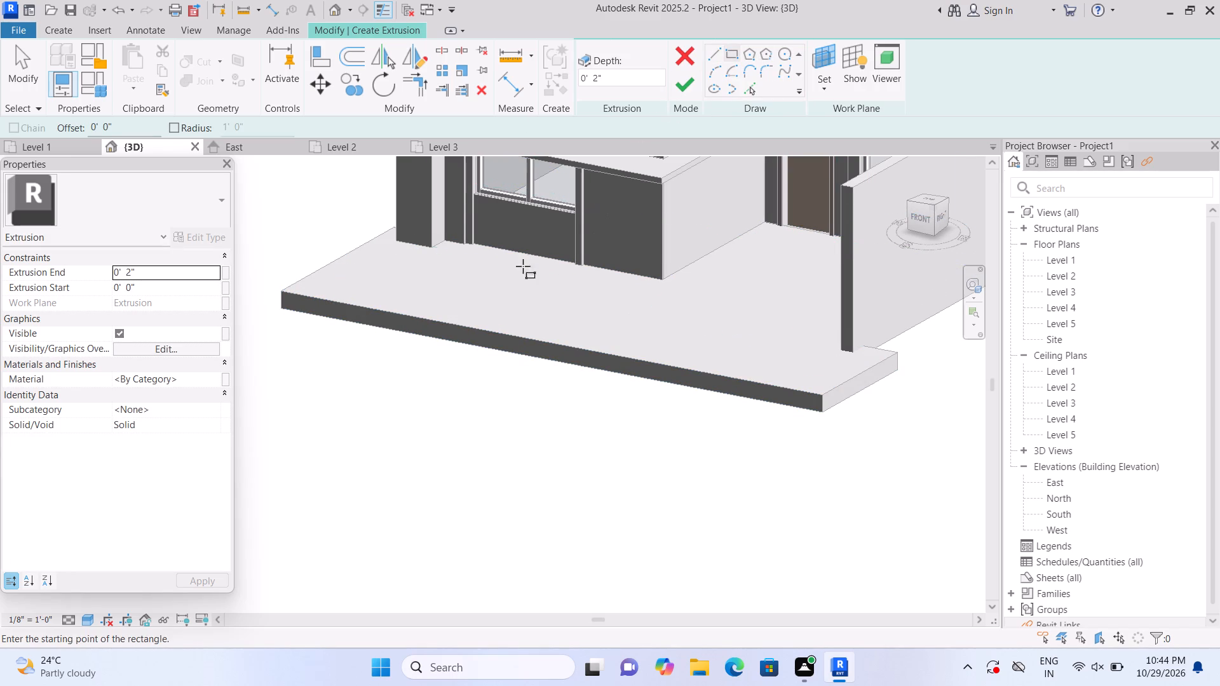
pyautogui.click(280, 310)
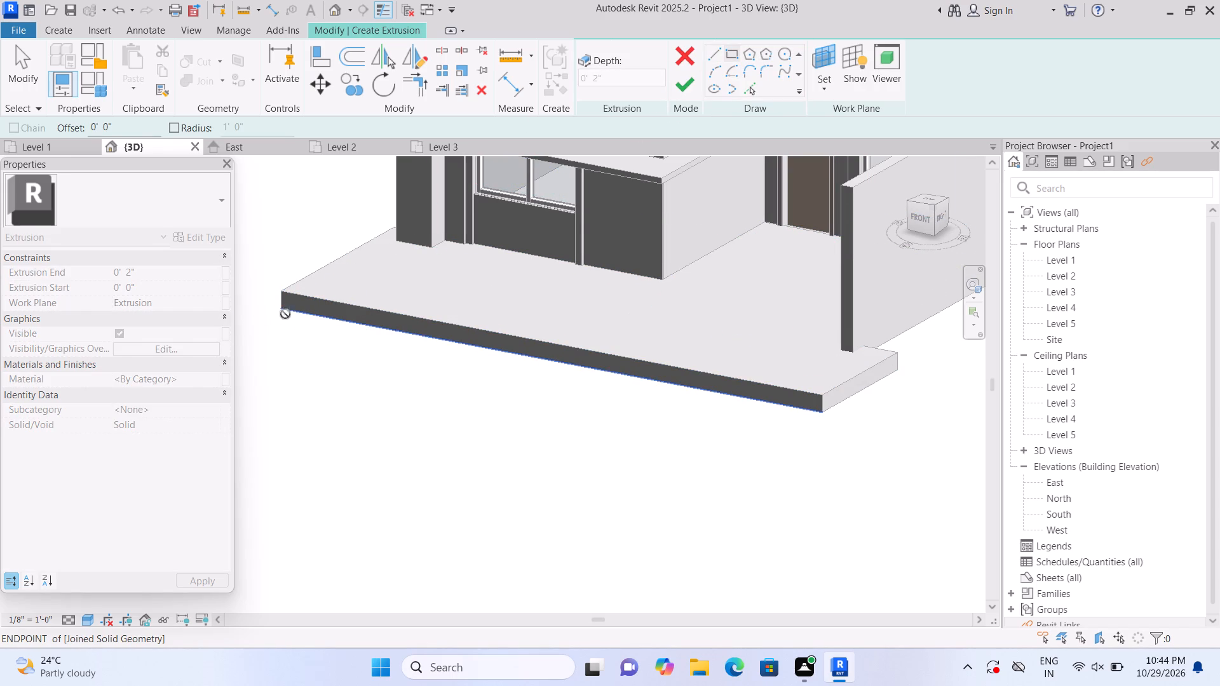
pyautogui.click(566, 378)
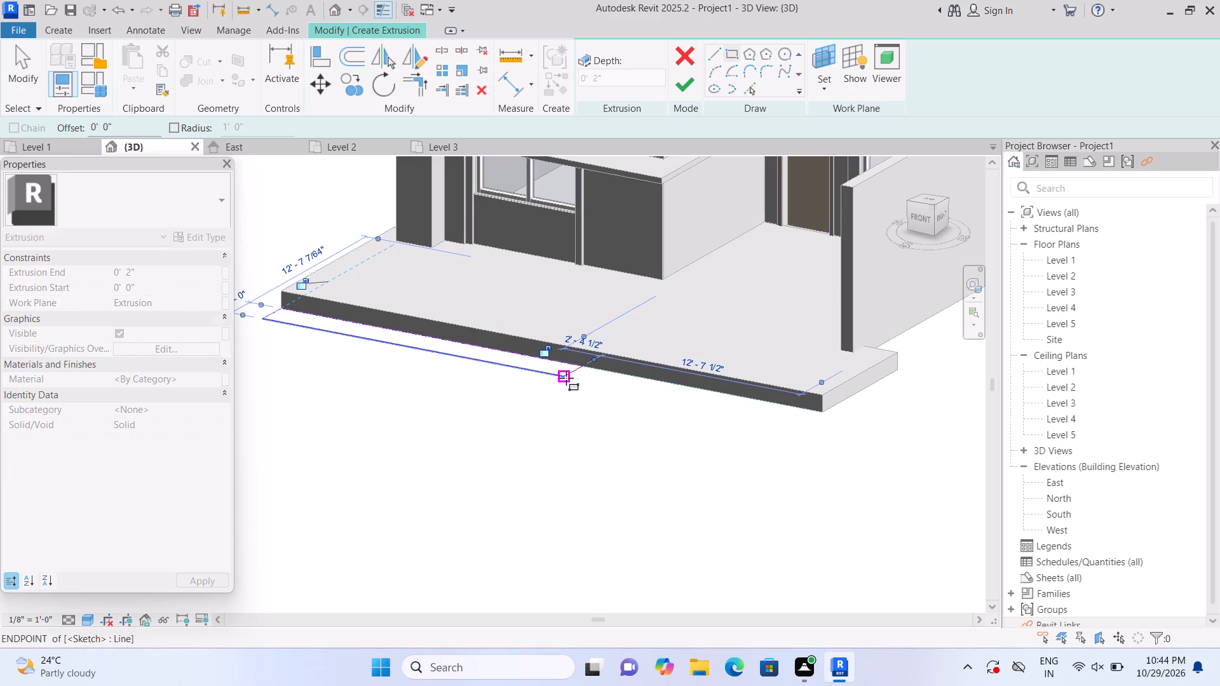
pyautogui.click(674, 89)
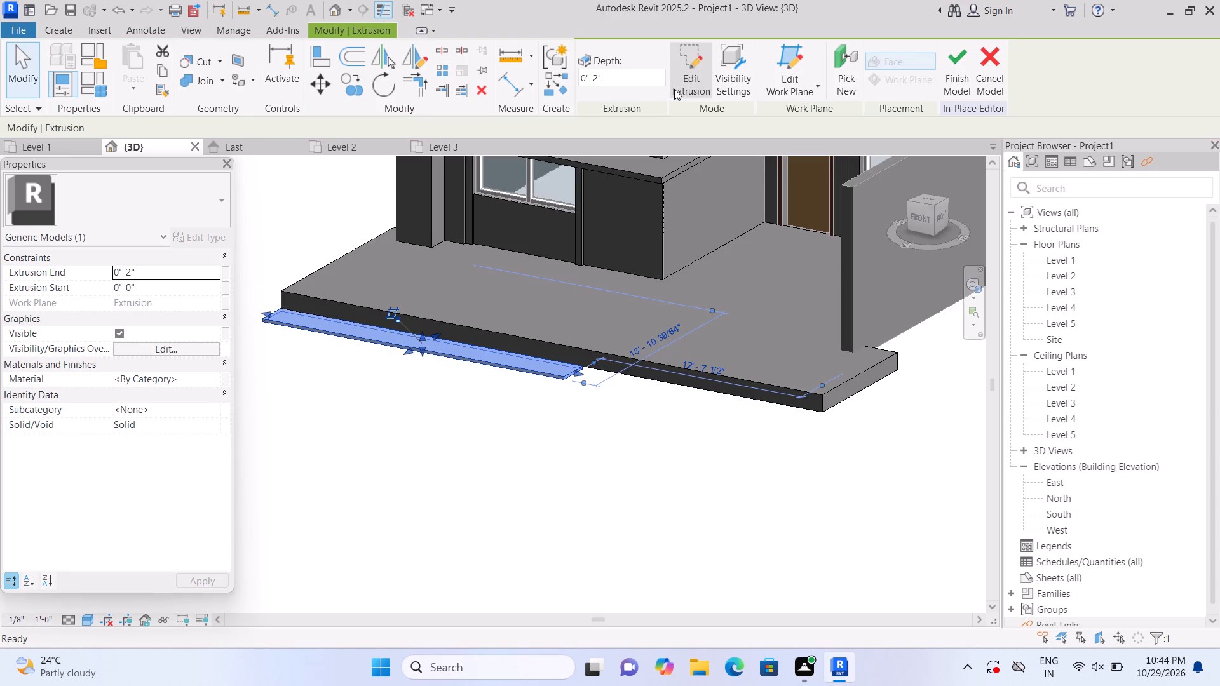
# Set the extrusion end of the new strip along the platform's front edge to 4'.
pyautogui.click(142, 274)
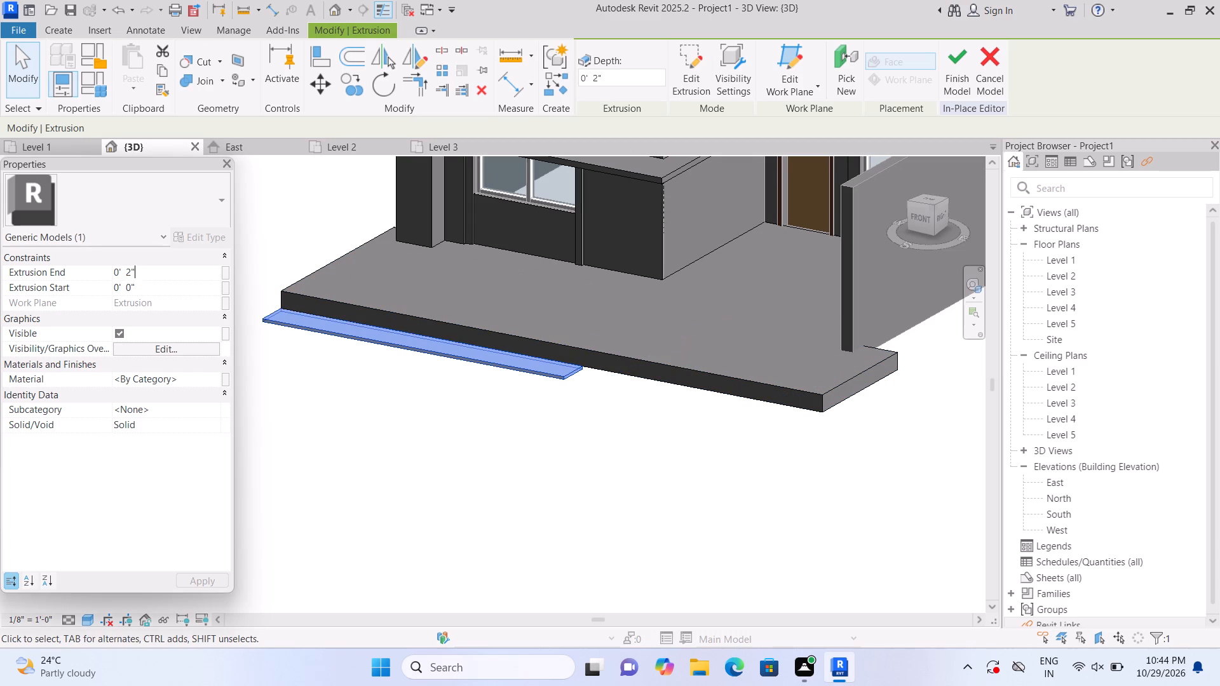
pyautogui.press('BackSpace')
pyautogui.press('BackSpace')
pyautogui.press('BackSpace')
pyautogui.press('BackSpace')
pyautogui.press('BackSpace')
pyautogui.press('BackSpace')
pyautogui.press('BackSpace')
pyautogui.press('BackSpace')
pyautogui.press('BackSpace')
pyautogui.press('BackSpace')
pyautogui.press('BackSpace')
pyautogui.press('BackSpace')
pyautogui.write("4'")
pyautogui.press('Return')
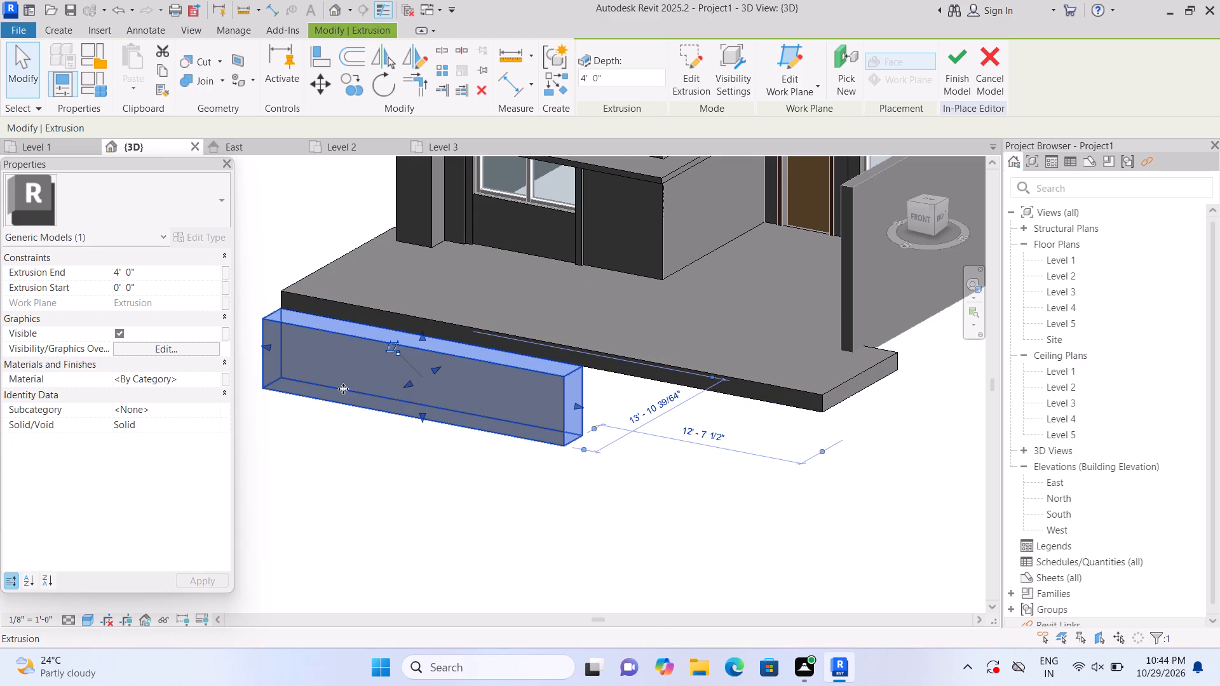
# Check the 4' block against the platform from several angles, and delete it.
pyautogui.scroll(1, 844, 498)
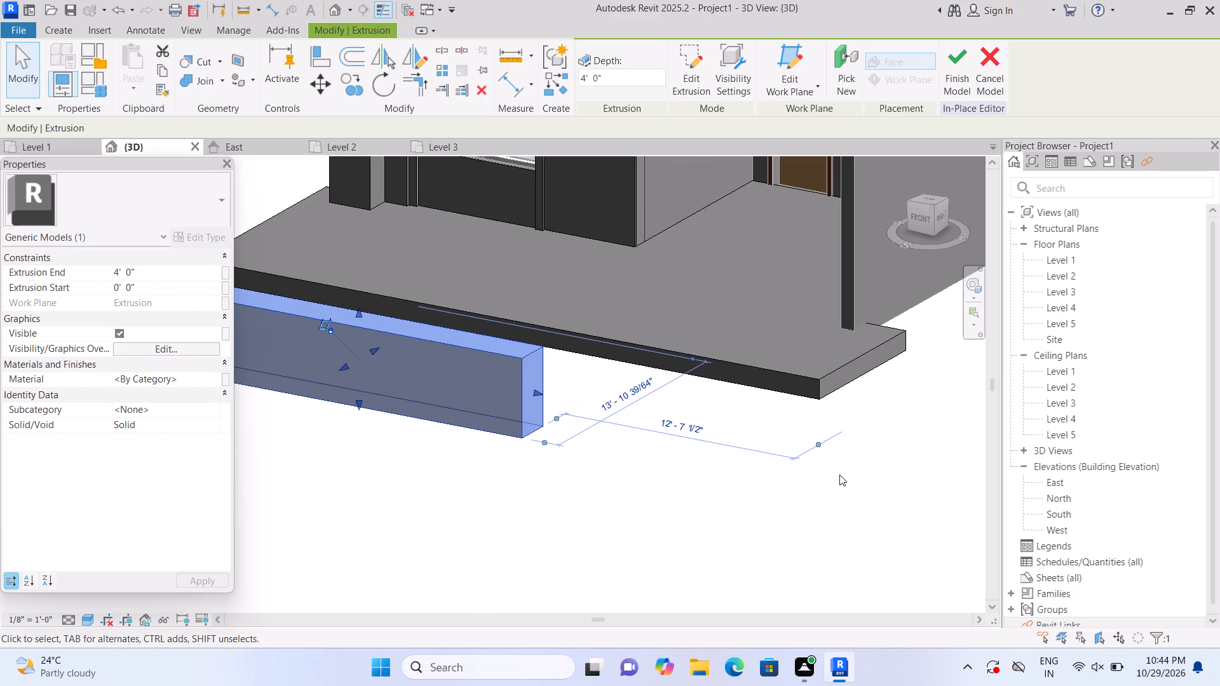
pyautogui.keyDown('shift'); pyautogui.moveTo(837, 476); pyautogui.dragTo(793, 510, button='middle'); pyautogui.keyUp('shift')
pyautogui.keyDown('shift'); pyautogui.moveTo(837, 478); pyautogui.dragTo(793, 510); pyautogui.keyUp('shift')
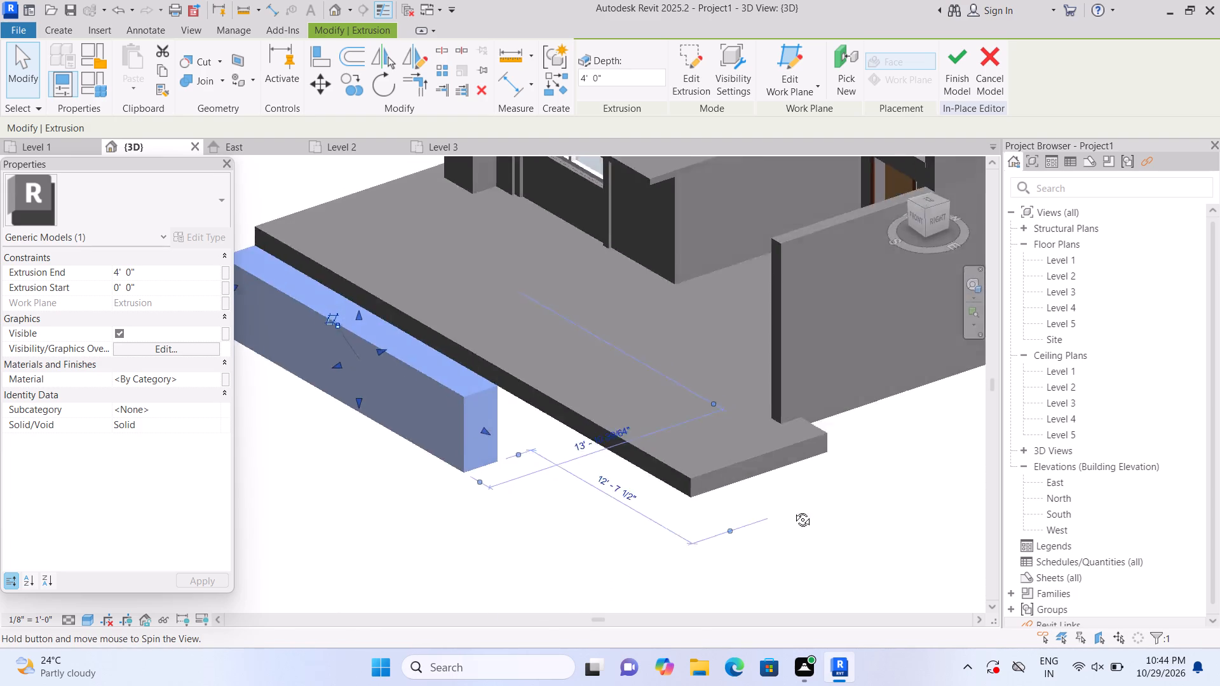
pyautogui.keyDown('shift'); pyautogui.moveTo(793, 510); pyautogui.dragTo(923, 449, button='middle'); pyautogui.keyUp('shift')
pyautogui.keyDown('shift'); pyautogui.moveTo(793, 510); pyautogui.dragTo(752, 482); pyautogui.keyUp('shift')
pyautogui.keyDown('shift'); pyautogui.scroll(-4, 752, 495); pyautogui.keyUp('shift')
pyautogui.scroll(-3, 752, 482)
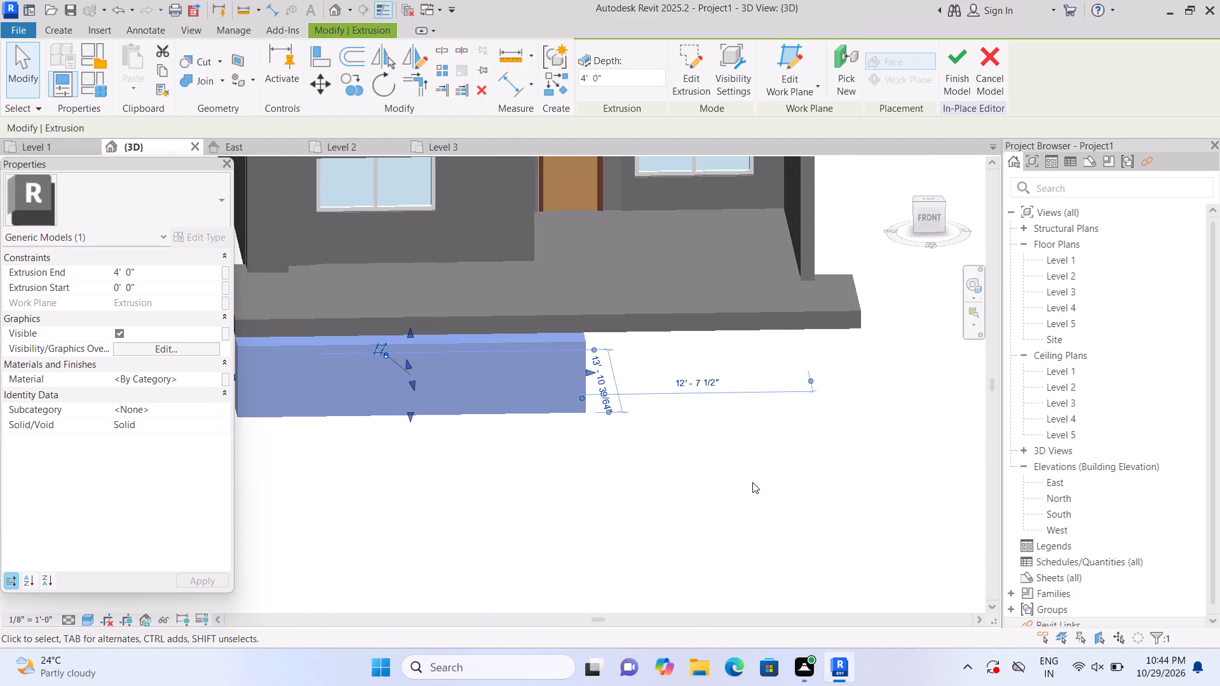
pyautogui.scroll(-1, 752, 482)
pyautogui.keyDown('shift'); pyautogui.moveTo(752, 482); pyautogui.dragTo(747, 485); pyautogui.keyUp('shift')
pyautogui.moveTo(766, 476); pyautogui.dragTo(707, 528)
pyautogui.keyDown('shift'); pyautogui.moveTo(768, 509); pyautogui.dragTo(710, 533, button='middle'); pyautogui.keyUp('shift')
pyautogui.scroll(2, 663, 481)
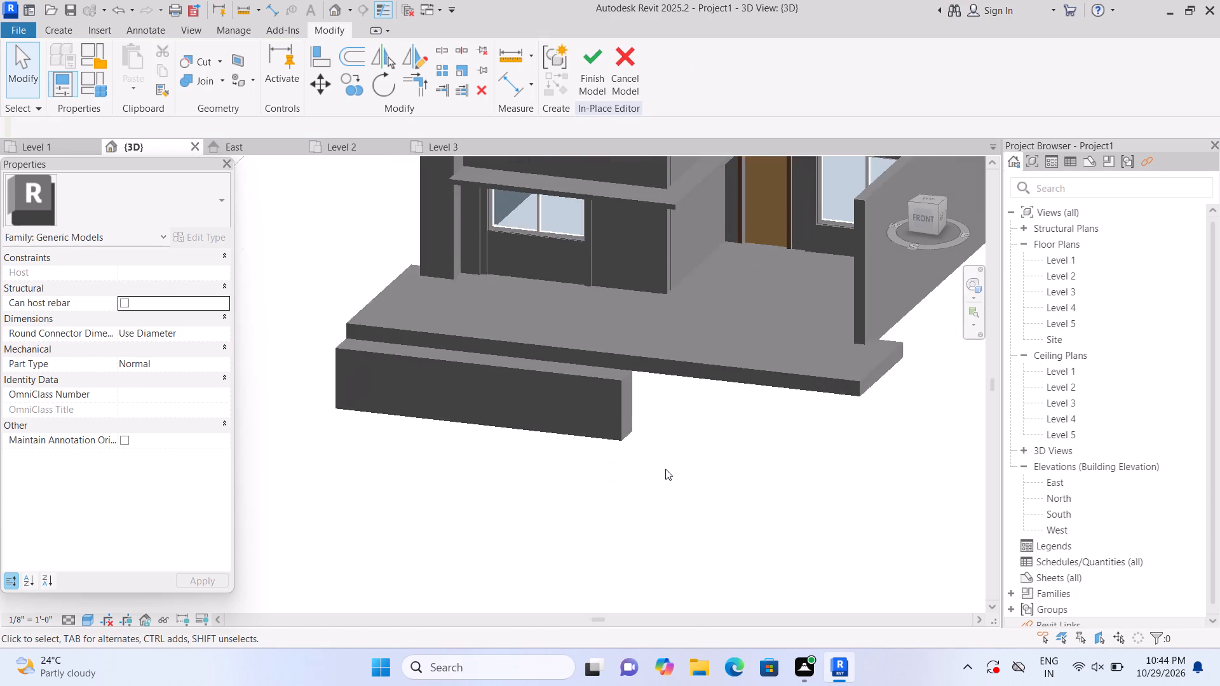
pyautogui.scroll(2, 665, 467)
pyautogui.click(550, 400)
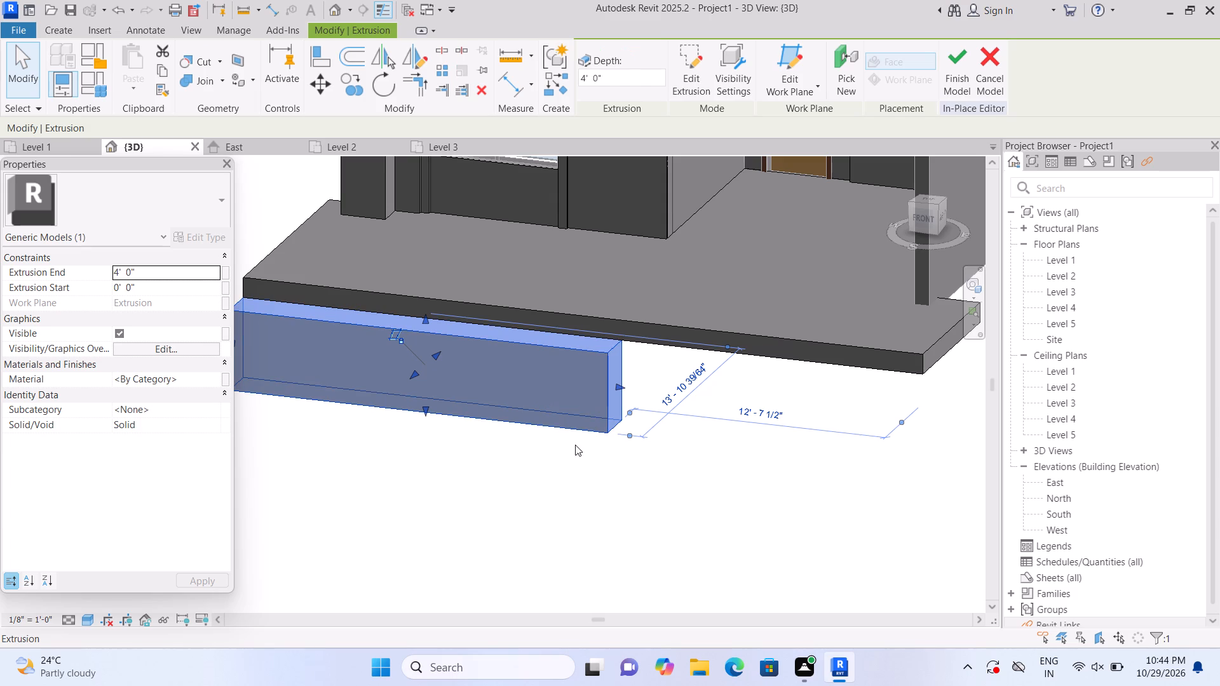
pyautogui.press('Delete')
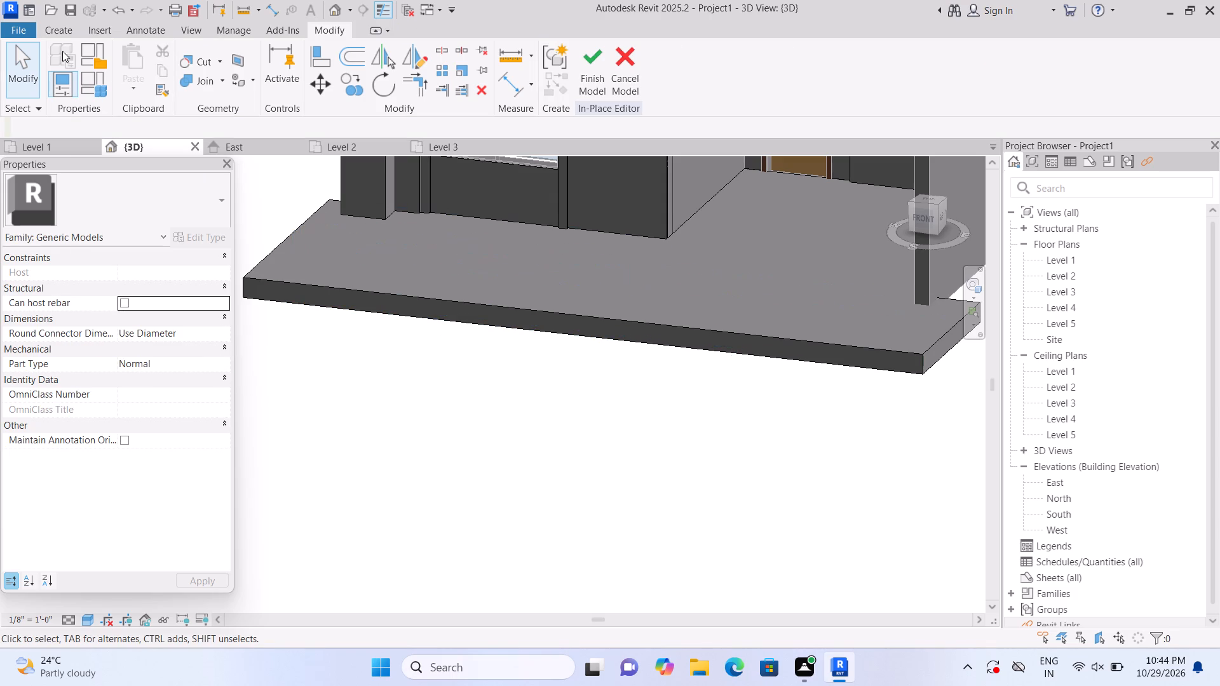
# Start another solid extrusion with its work plane on the front vertical face of the platform slab.
pyautogui.click(78, 27)
pyautogui.click(132, 51)
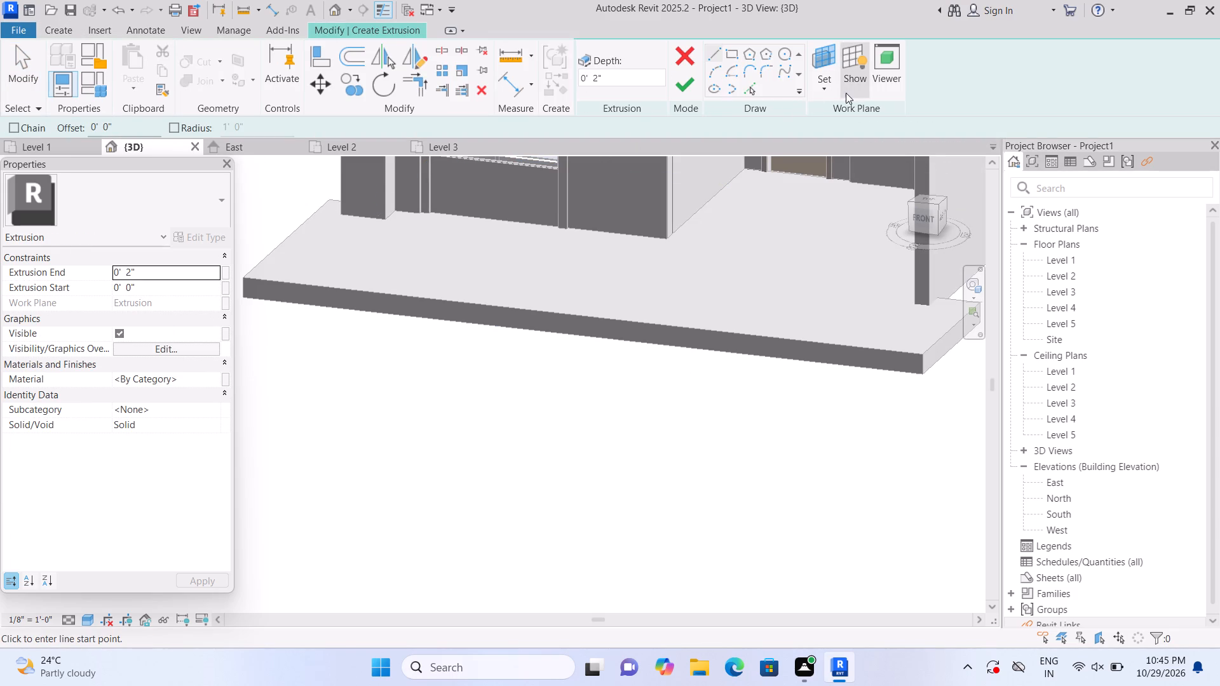
pyautogui.click(818, 93)
pyautogui.click(825, 144)
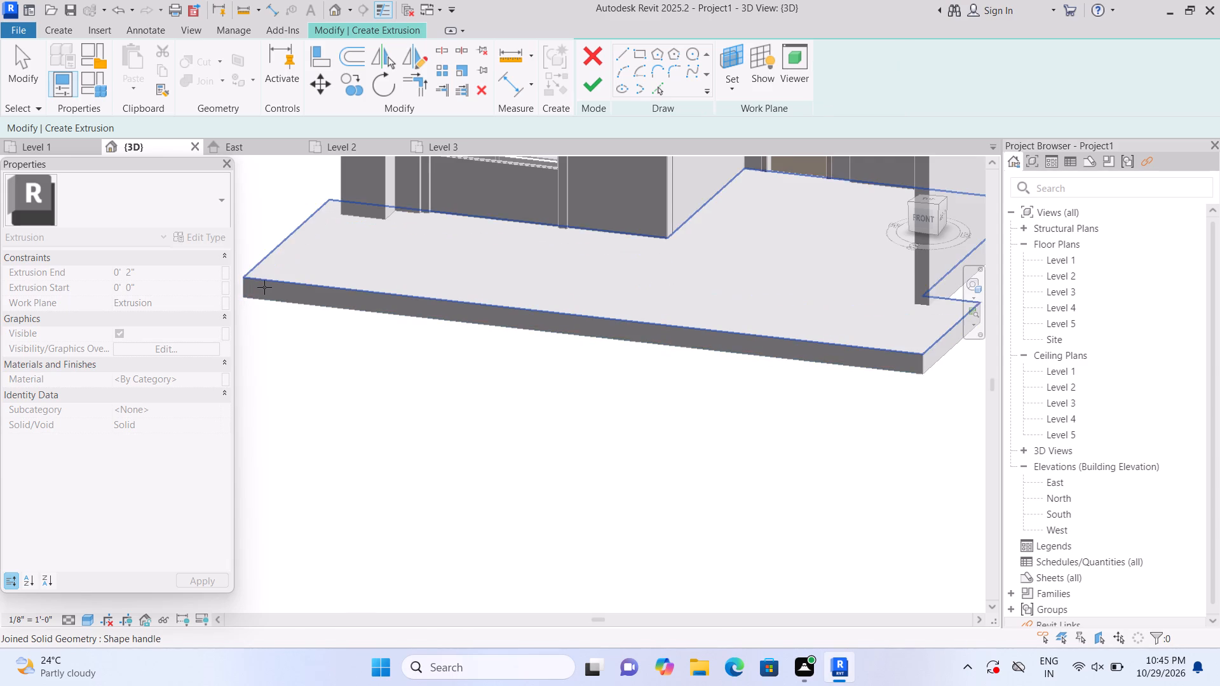
pyautogui.moveTo(270, 288); pyautogui.dragTo(347, 248, button='middle')
pyautogui.scroll(2, 348, 247)
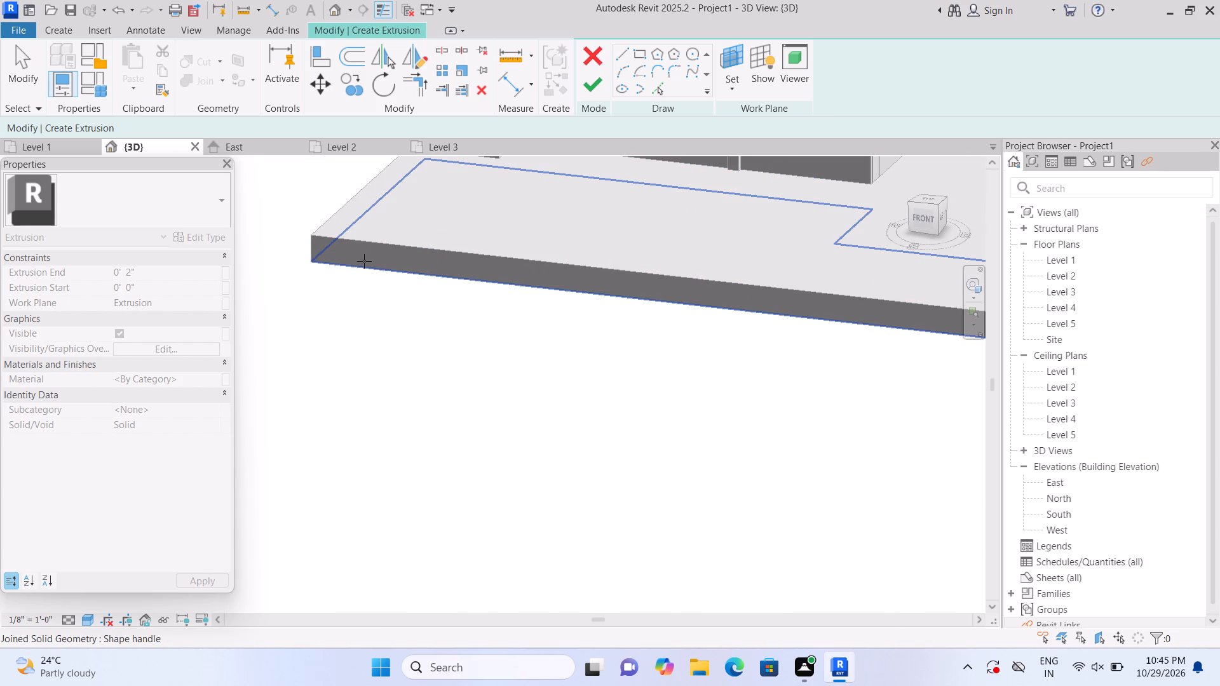
pyautogui.click(358, 248)
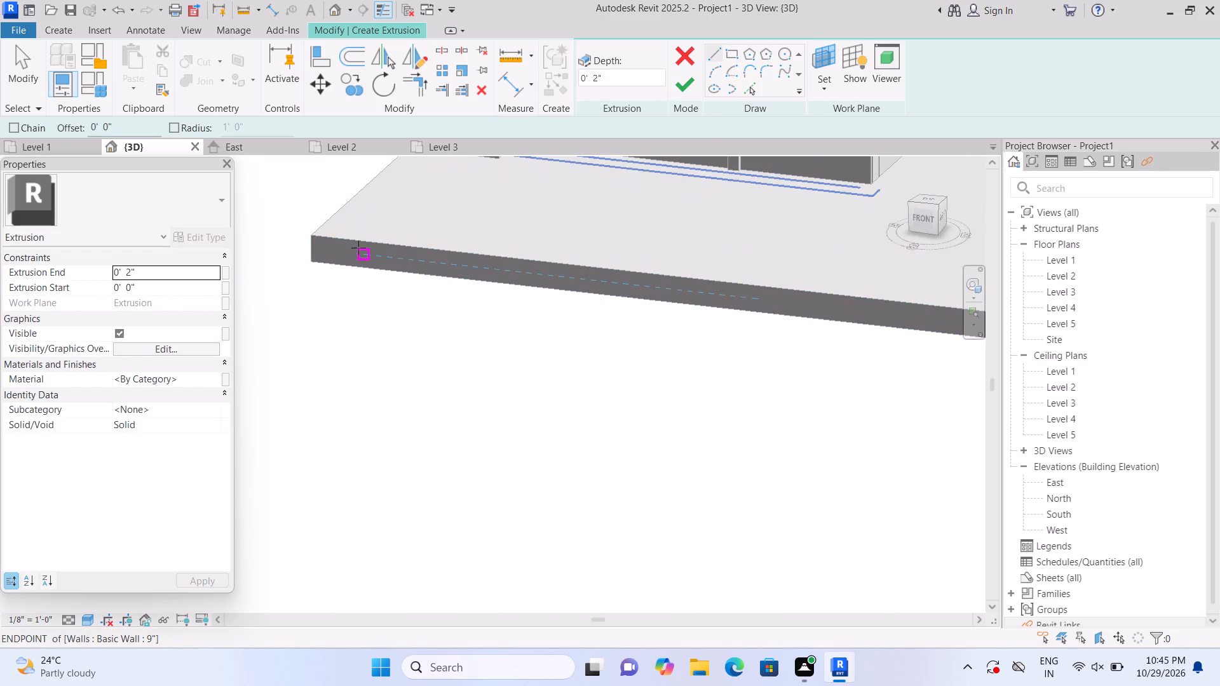
# Sketch a rectangle about 22' long and 1' high on the slab's front face from its lower left corner, and finish the extrusion.
pyautogui.click(734, 56)
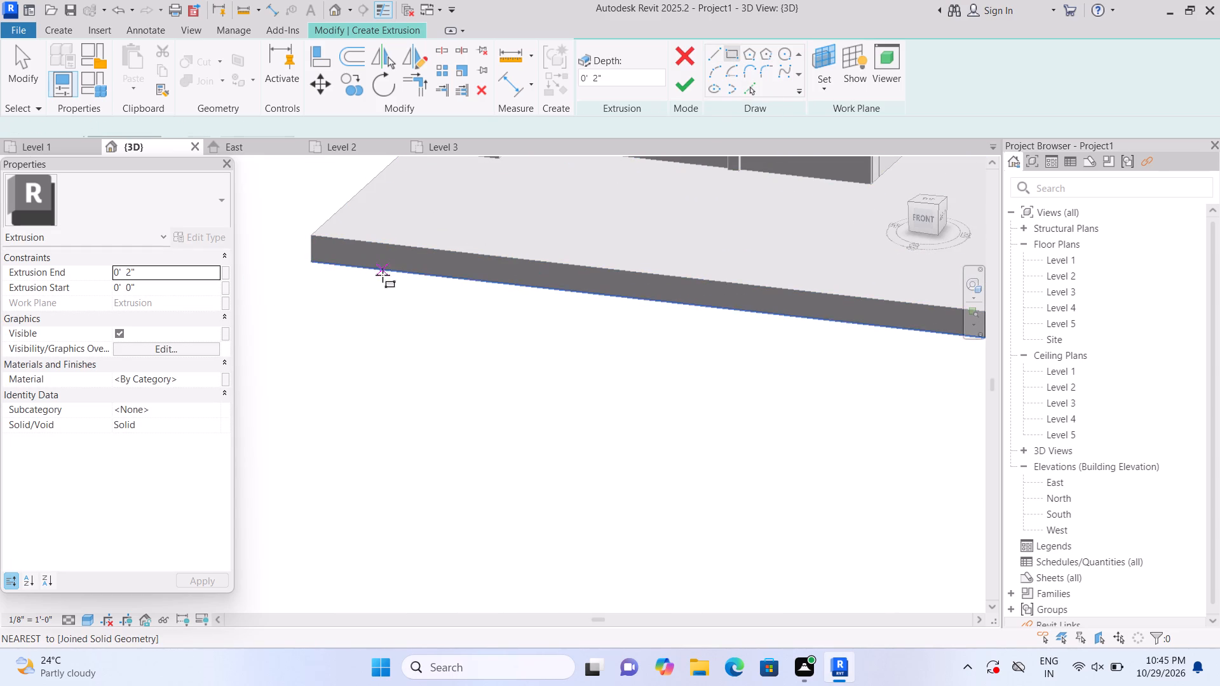
pyautogui.scroll(-4, 382, 275)
pyautogui.scroll(3, 370, 305)
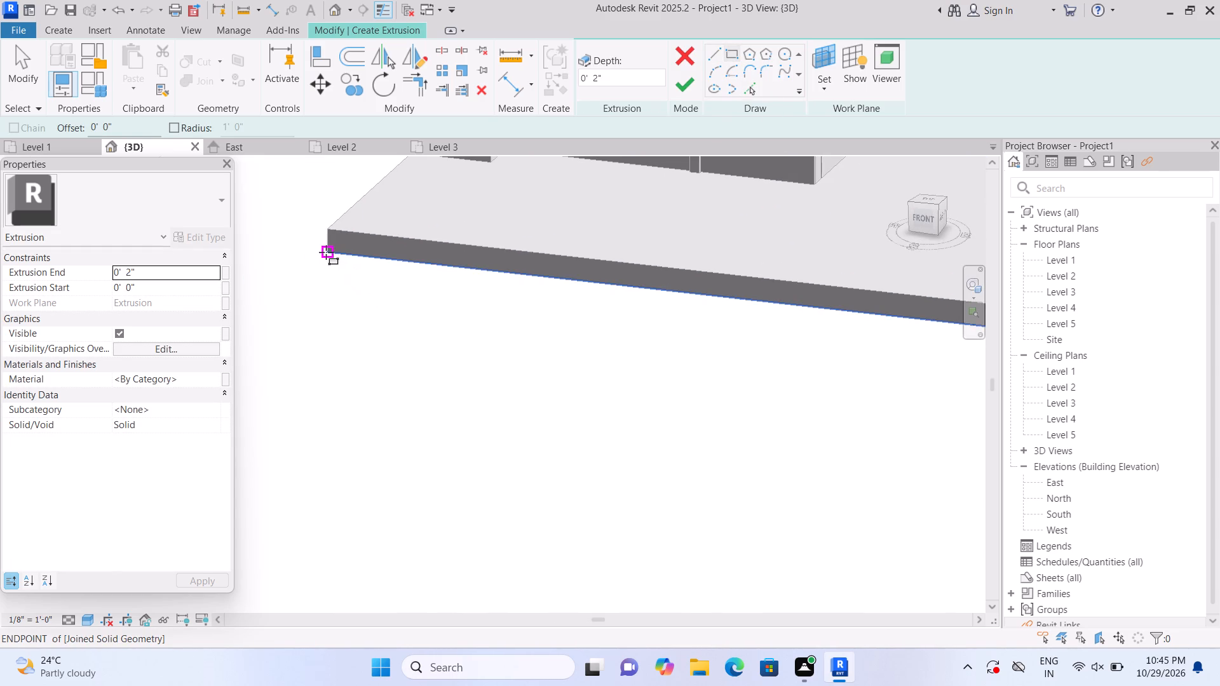
pyautogui.click(326, 252)
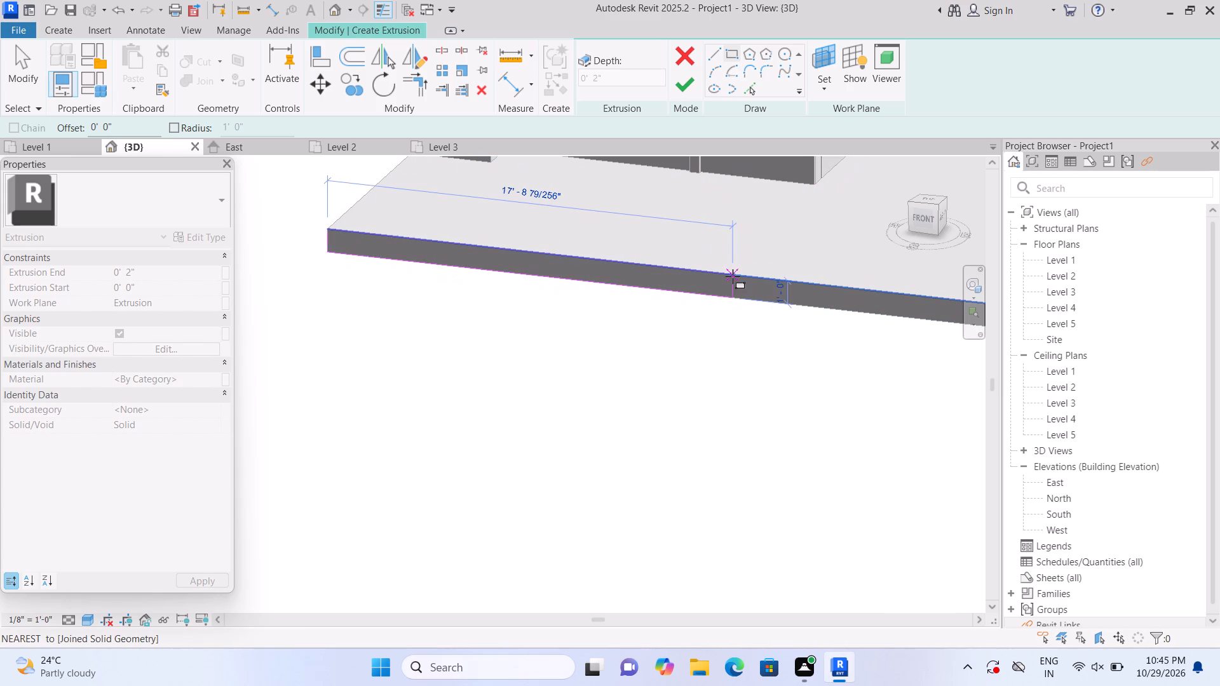
pyautogui.click(830, 288)
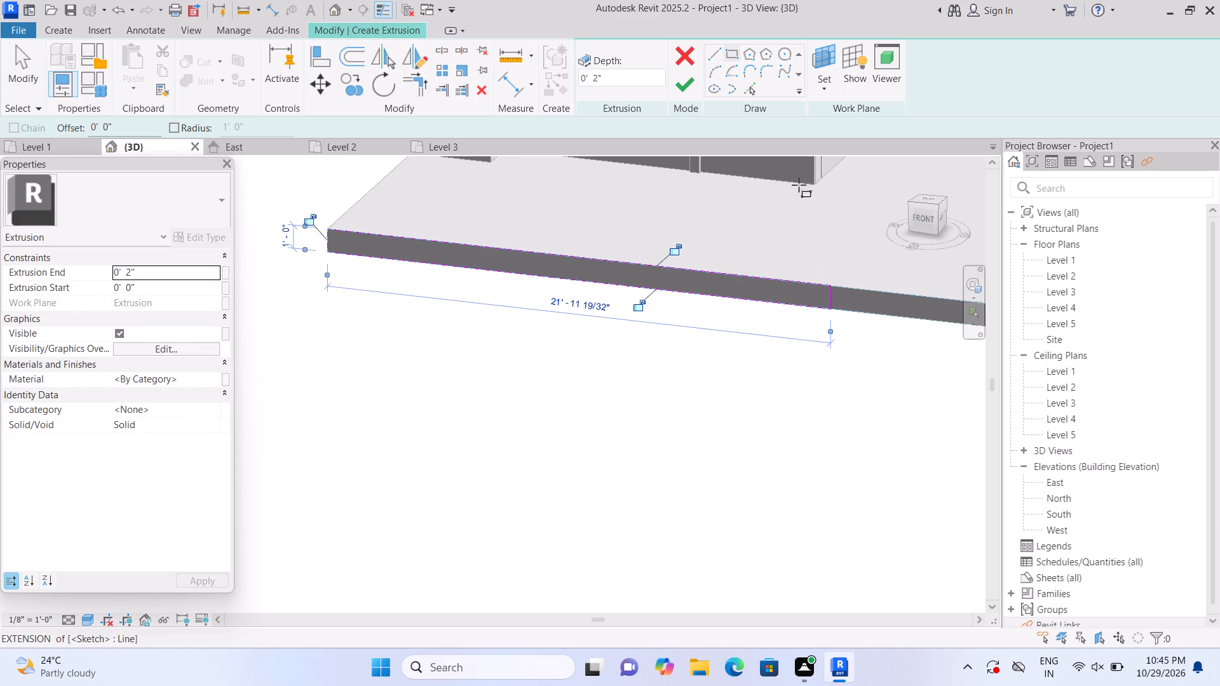
pyautogui.click(681, 93)
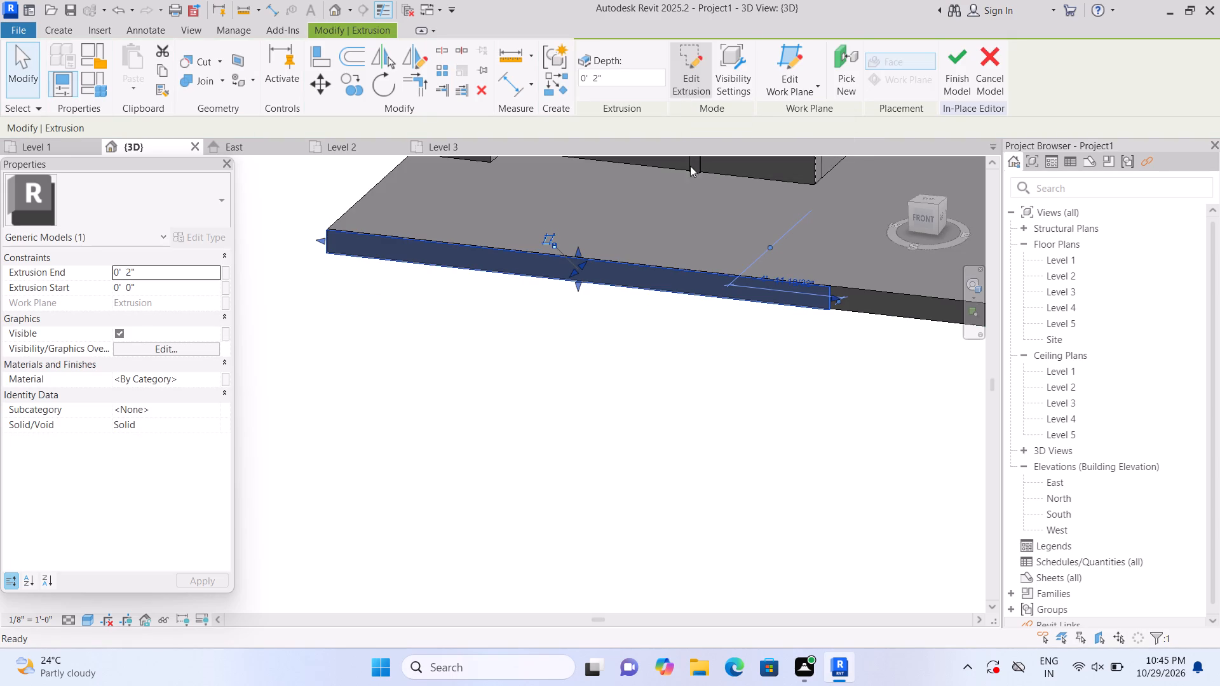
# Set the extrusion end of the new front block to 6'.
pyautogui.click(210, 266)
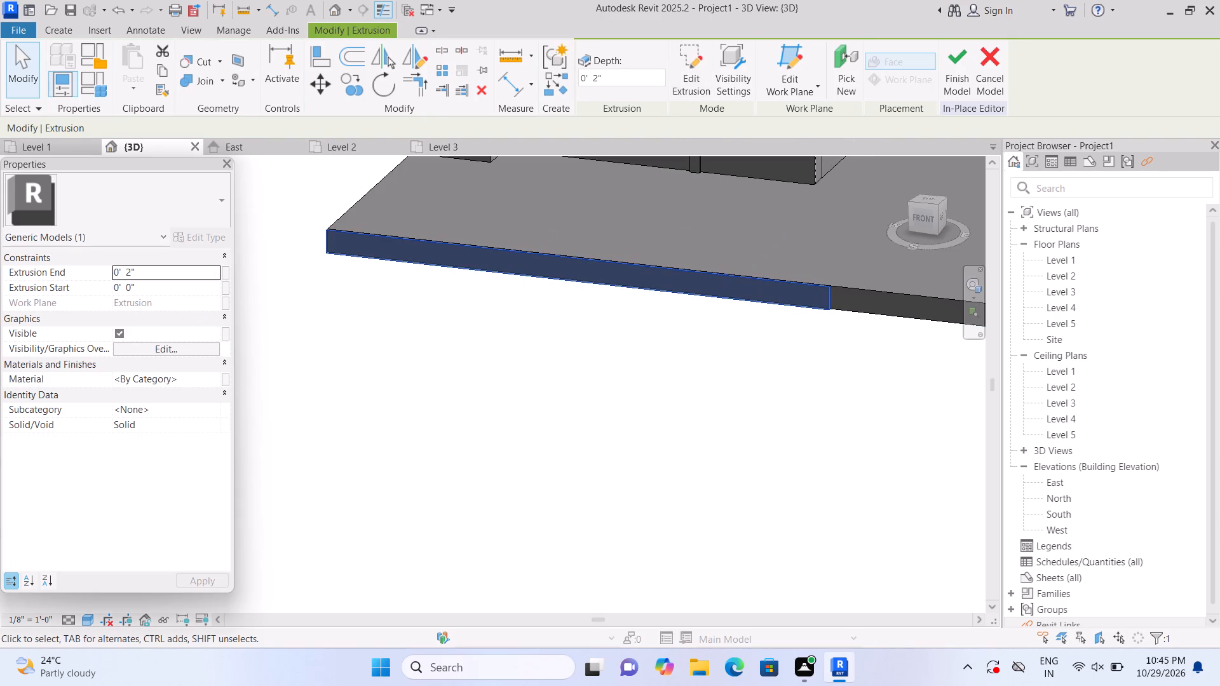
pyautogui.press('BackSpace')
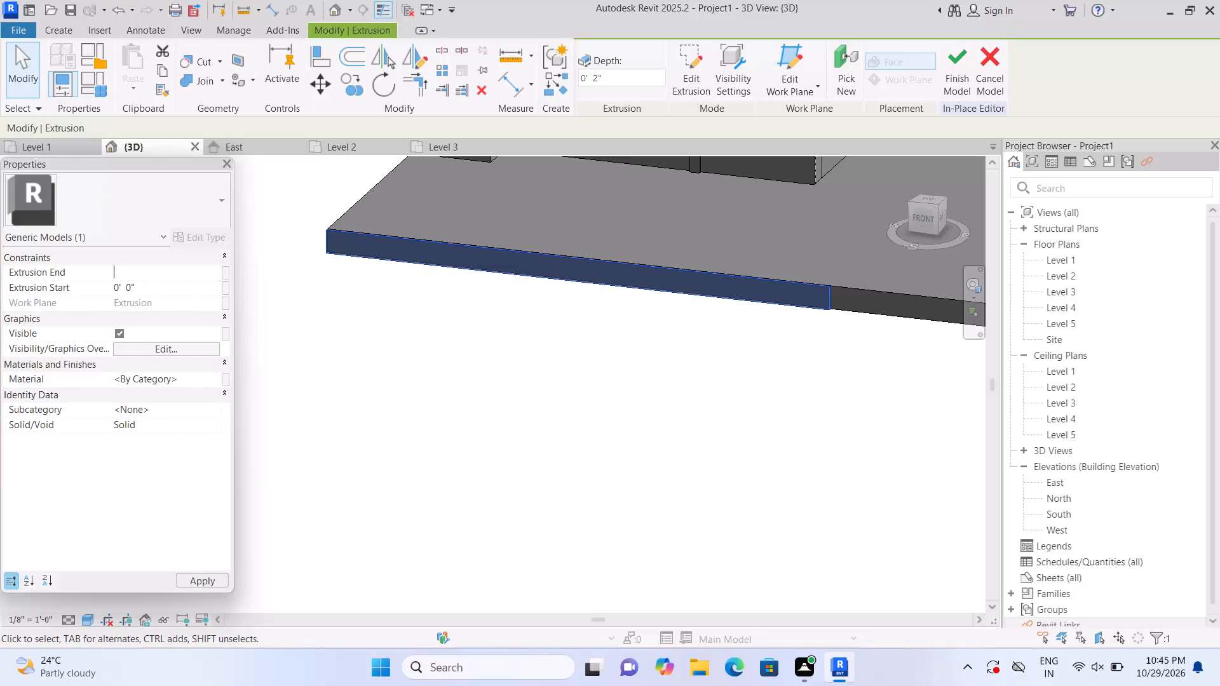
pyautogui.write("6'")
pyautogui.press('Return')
# Adjust how far the block projects in front of the platform, stretching its front face to a depth of about 5'-6".
pyautogui.scroll(1, 435, 358)
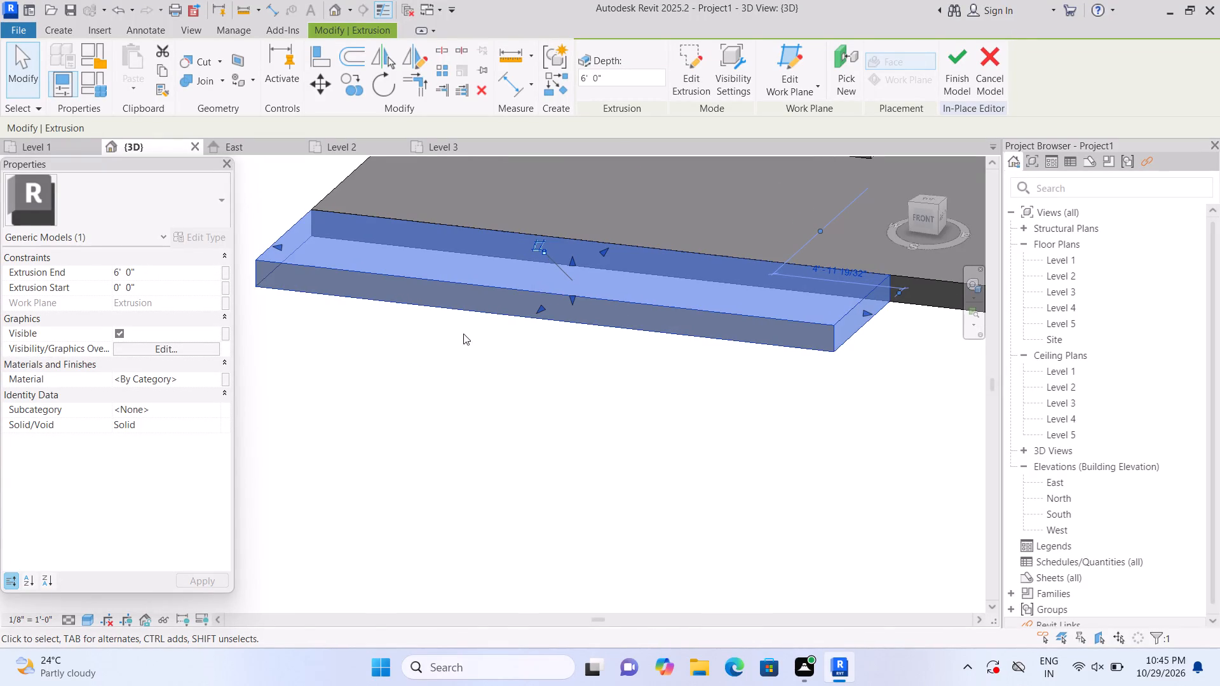
pyautogui.moveTo(541, 309); pyautogui.dragTo(557, 295)
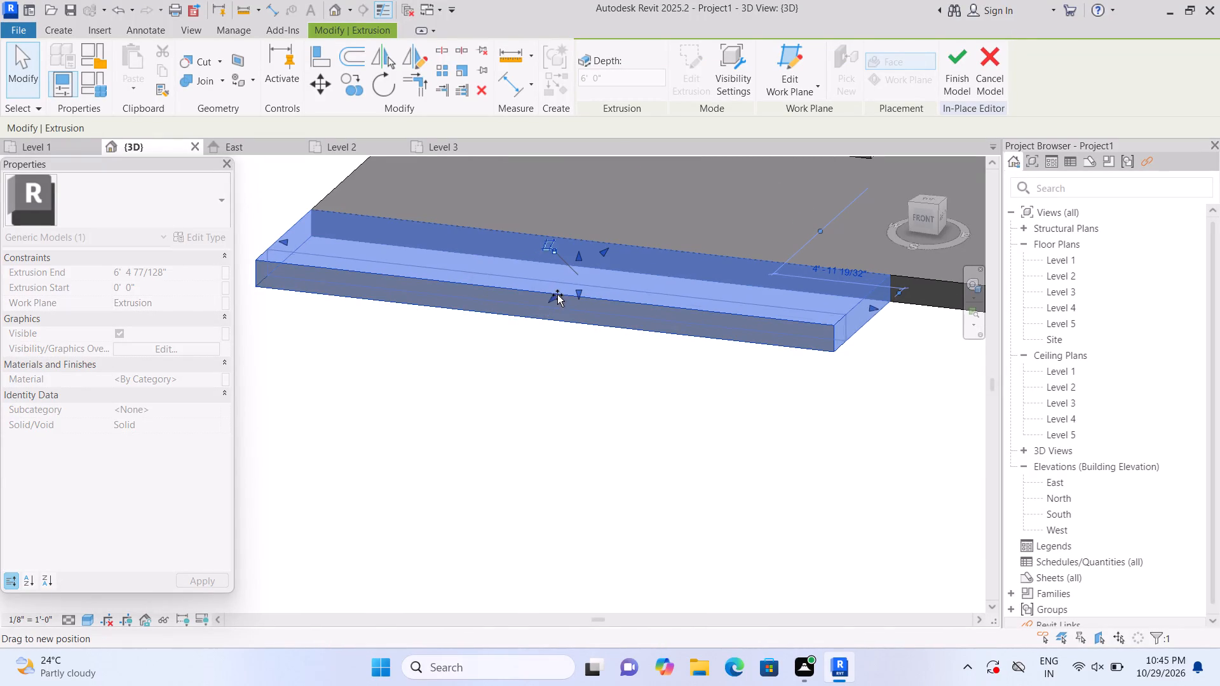
pyautogui.moveTo(557, 295); pyautogui.dragTo(566, 289)
pyautogui.scroll(-2, 566, 356)
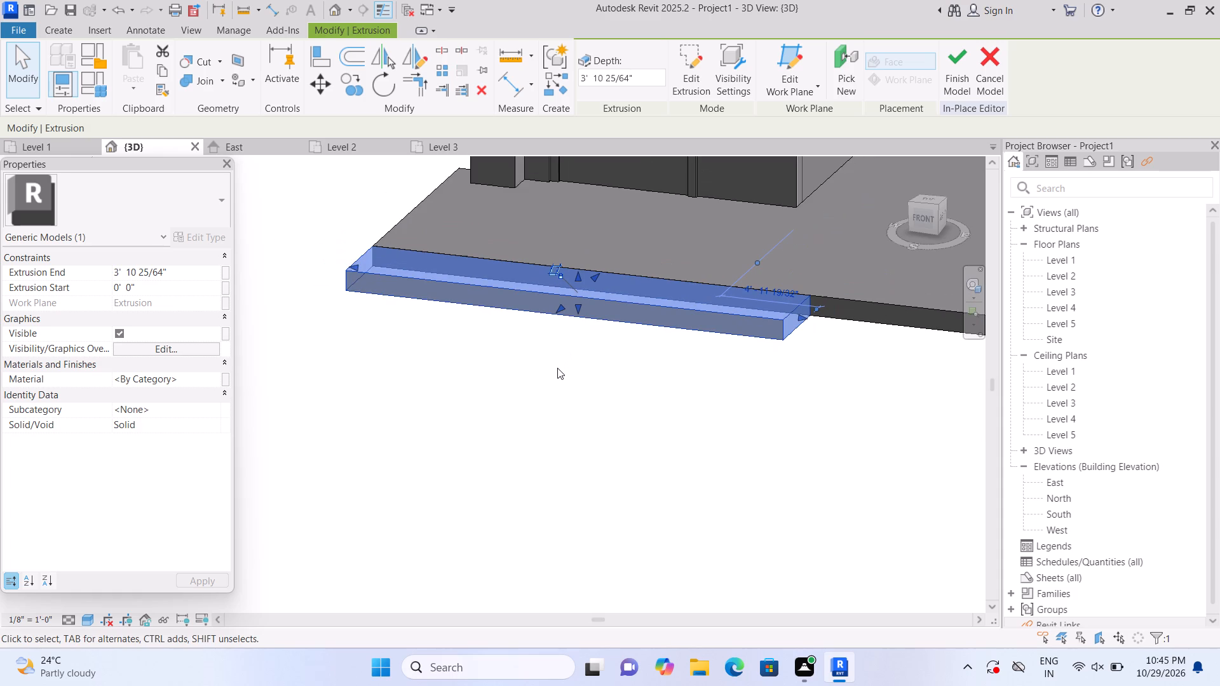
pyautogui.moveTo(556, 369); pyautogui.dragTo(470, 445, button='middle')
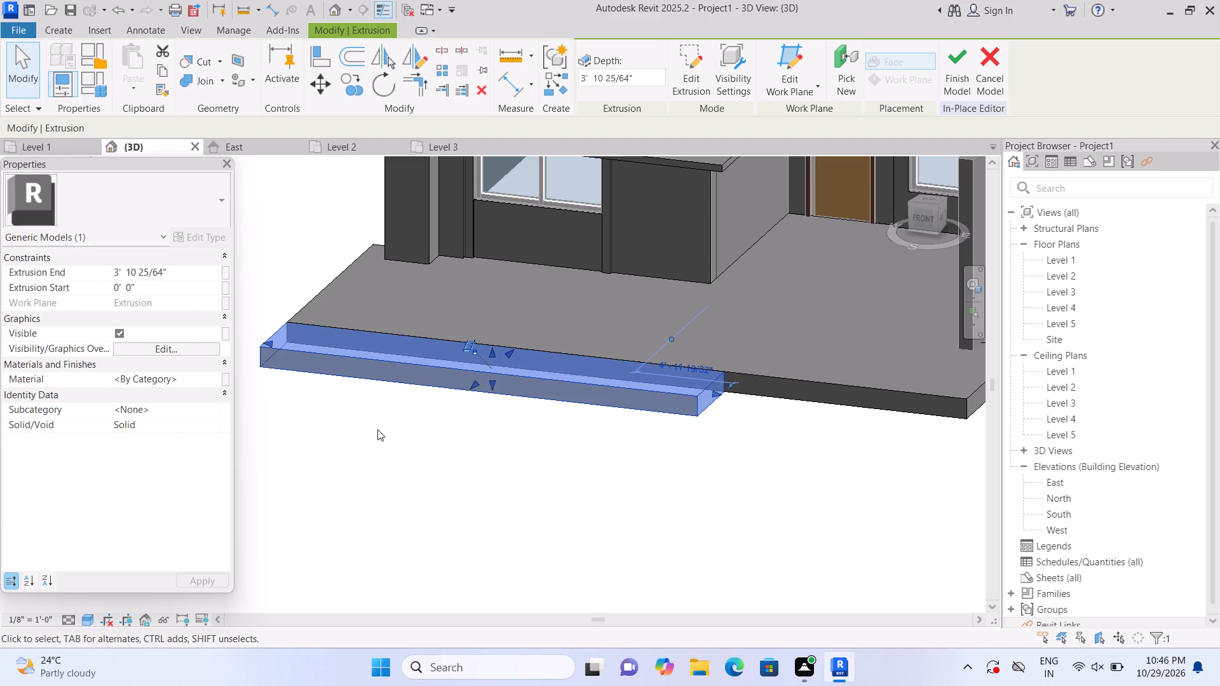
pyautogui.scroll(1, 377, 429)
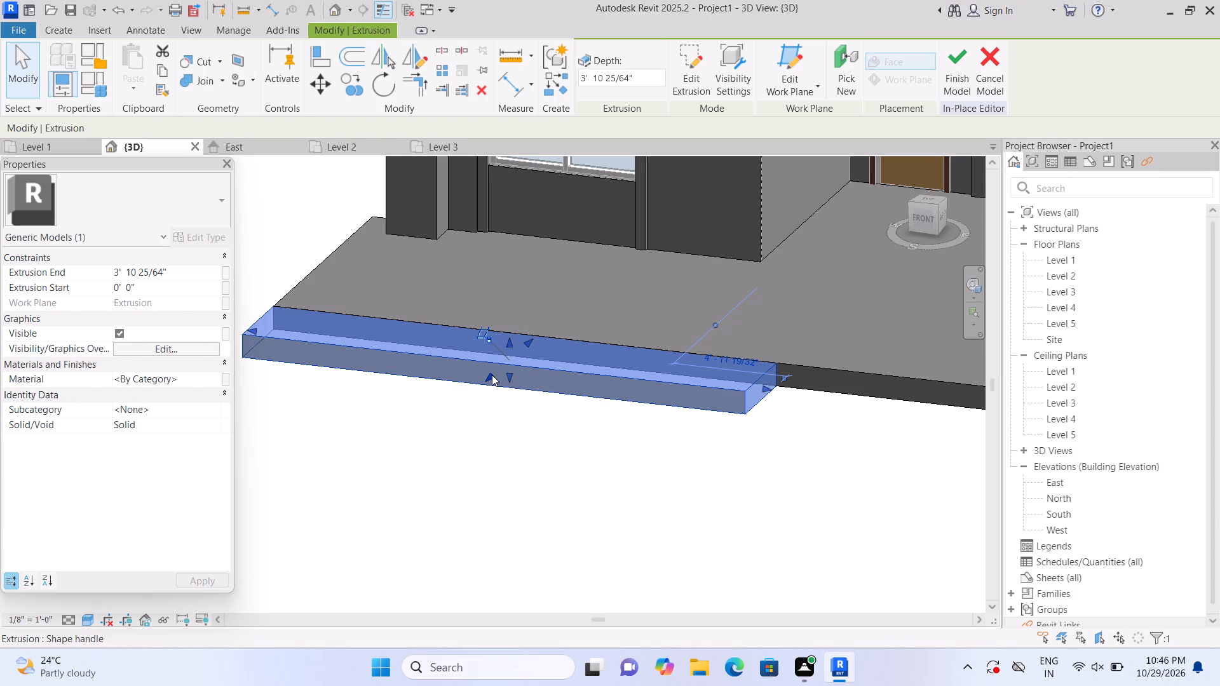
pyautogui.moveTo(492, 375); pyautogui.dragTo(484, 387)
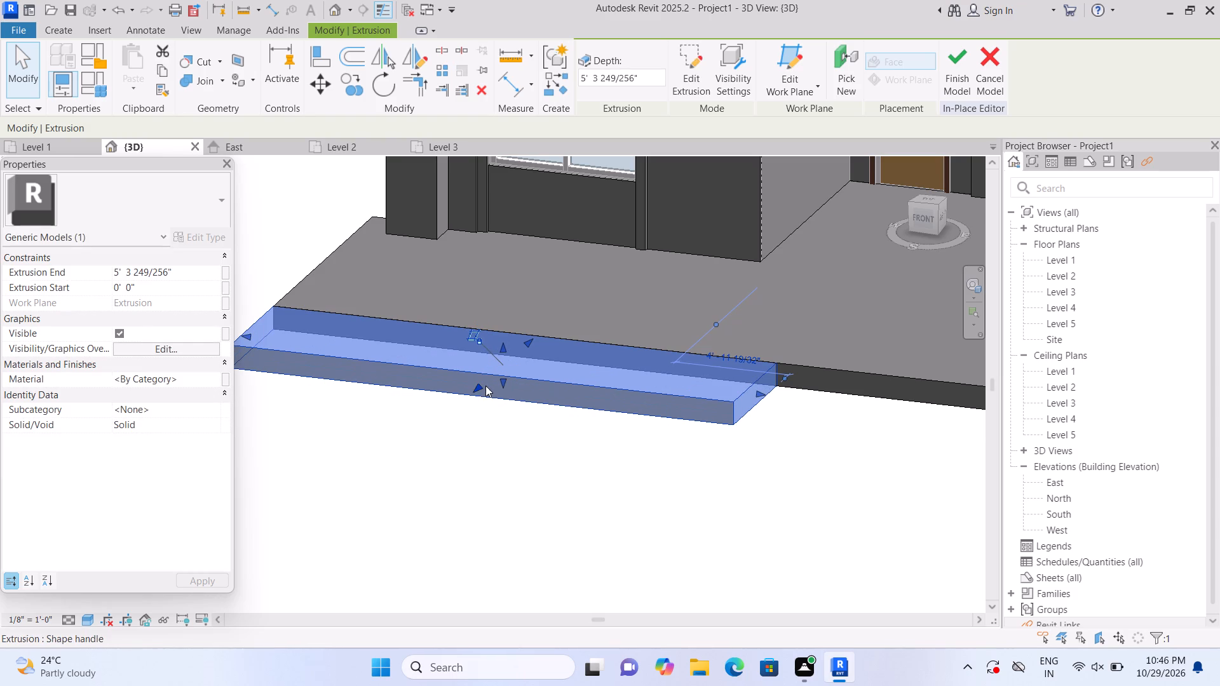
pyautogui.moveTo(473, 387); pyautogui.dragTo(477, 384)
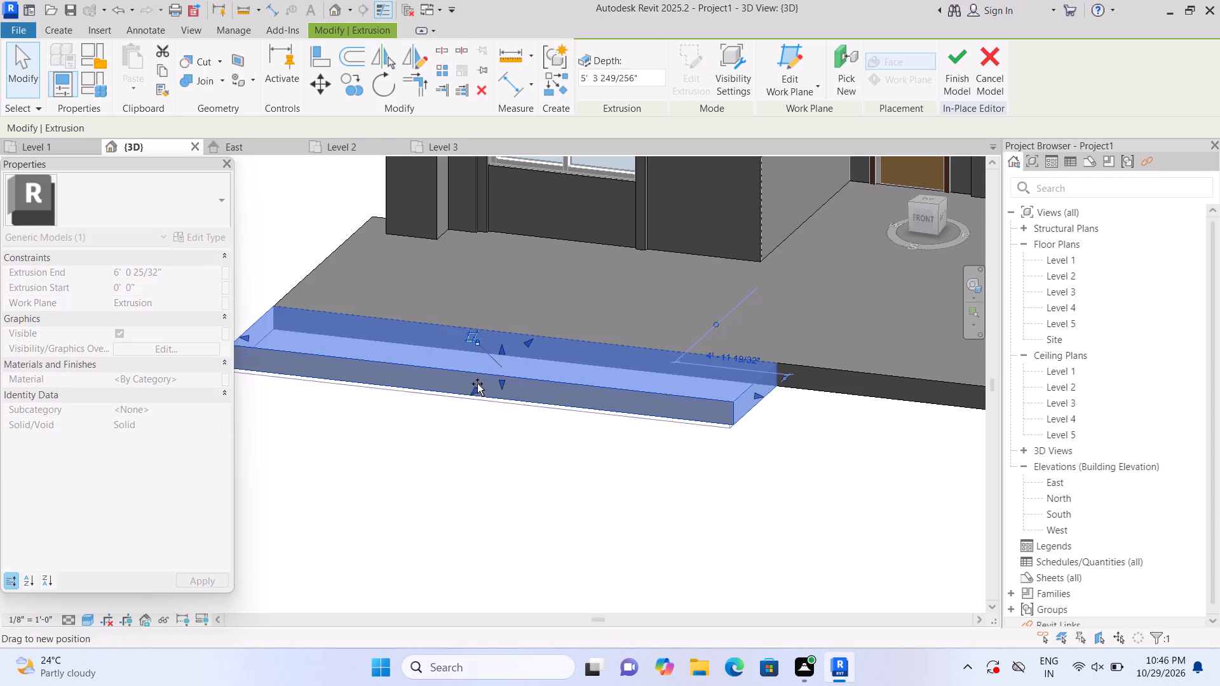
pyautogui.moveTo(477, 384); pyautogui.dragTo(486, 373)
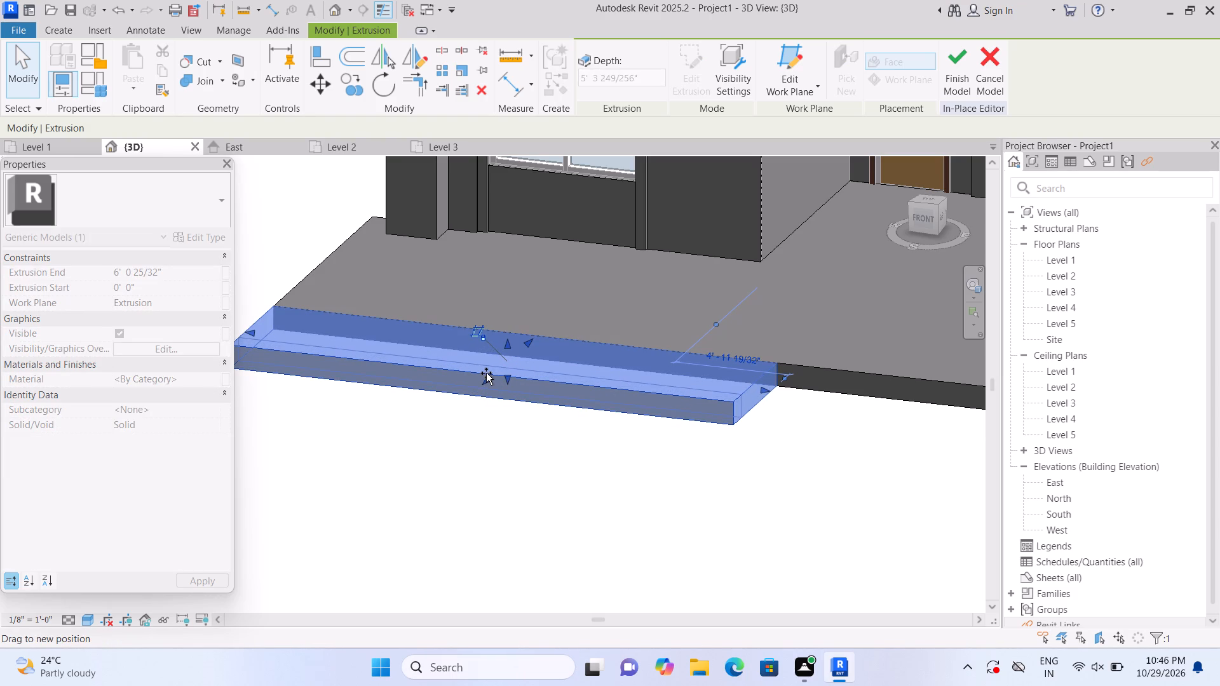
pyautogui.moveTo(486, 373); pyautogui.dragTo(486, 377)
pyautogui.click(482, 419)
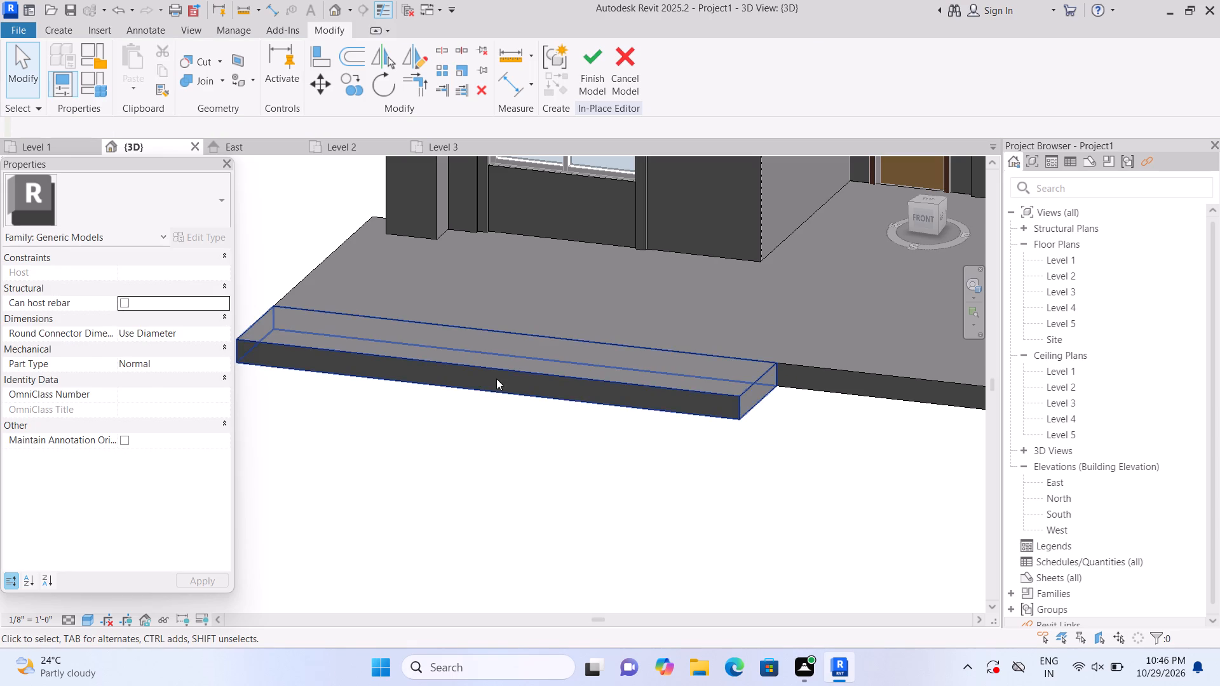
pyautogui.click(496, 379)
pyautogui.moveTo(482, 380); pyautogui.dragTo(480, 386)
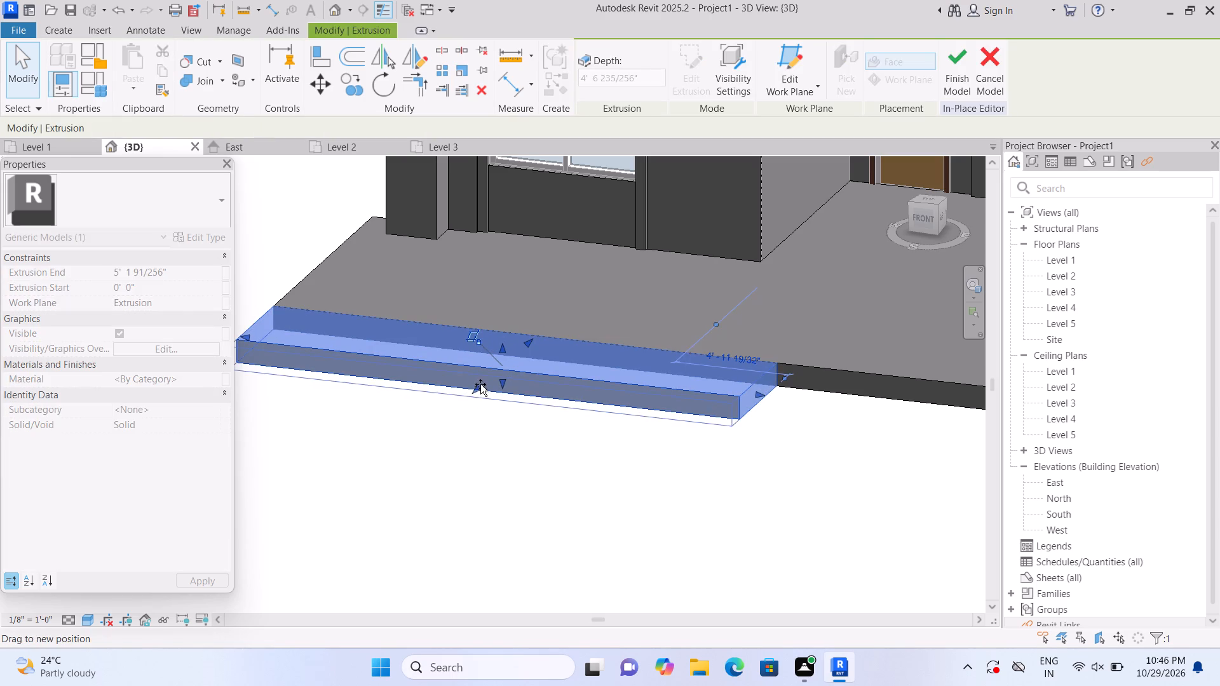
pyautogui.click(439, 448)
# Shorten the block at its right end, about 12'-6" from the platform's right front corner.
pyautogui.scroll(-6, 445, 452)
pyautogui.scroll(1, 528, 481)
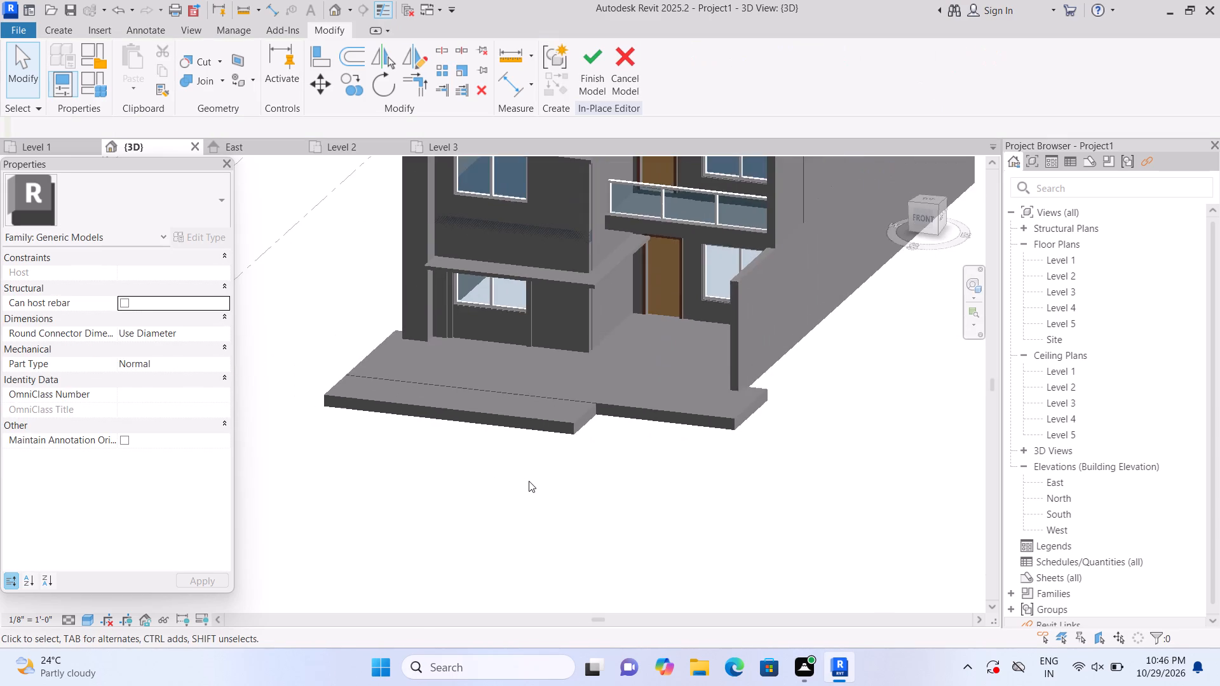
pyautogui.scroll(4, 539, 456)
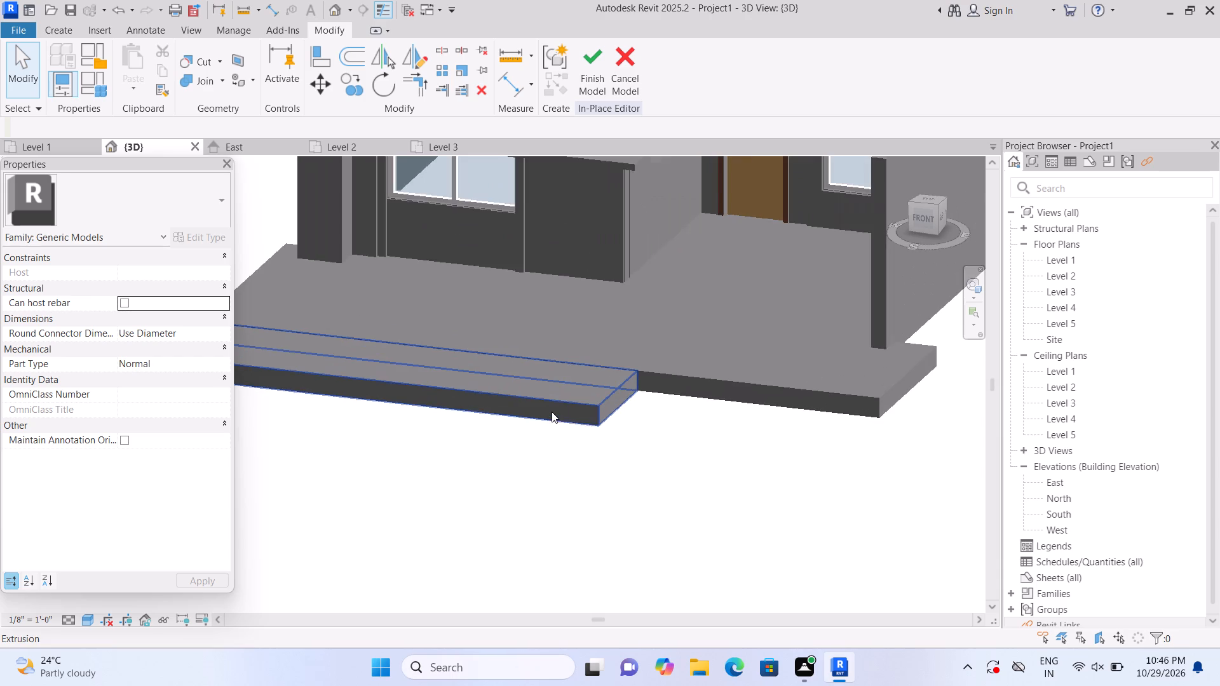
pyautogui.click(556, 407)
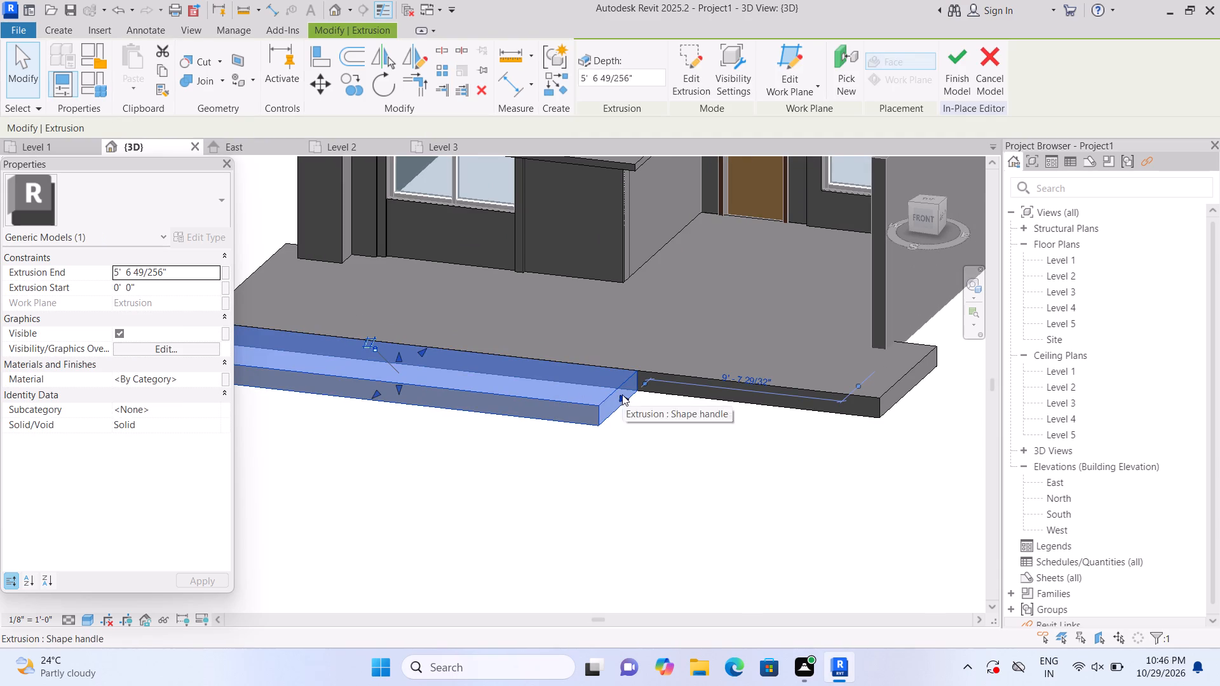
pyautogui.moveTo(622, 394); pyautogui.dragTo(570, 386)
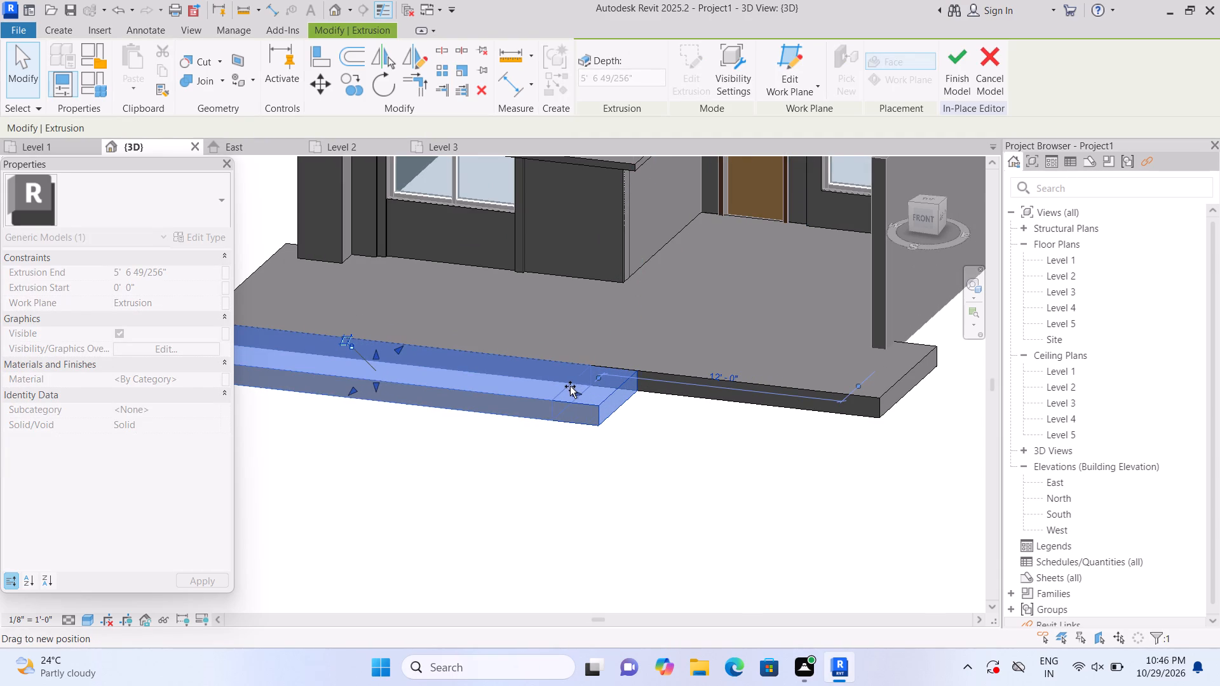
pyautogui.moveTo(570, 386); pyautogui.dragTo(564, 386)
pyautogui.click(555, 452)
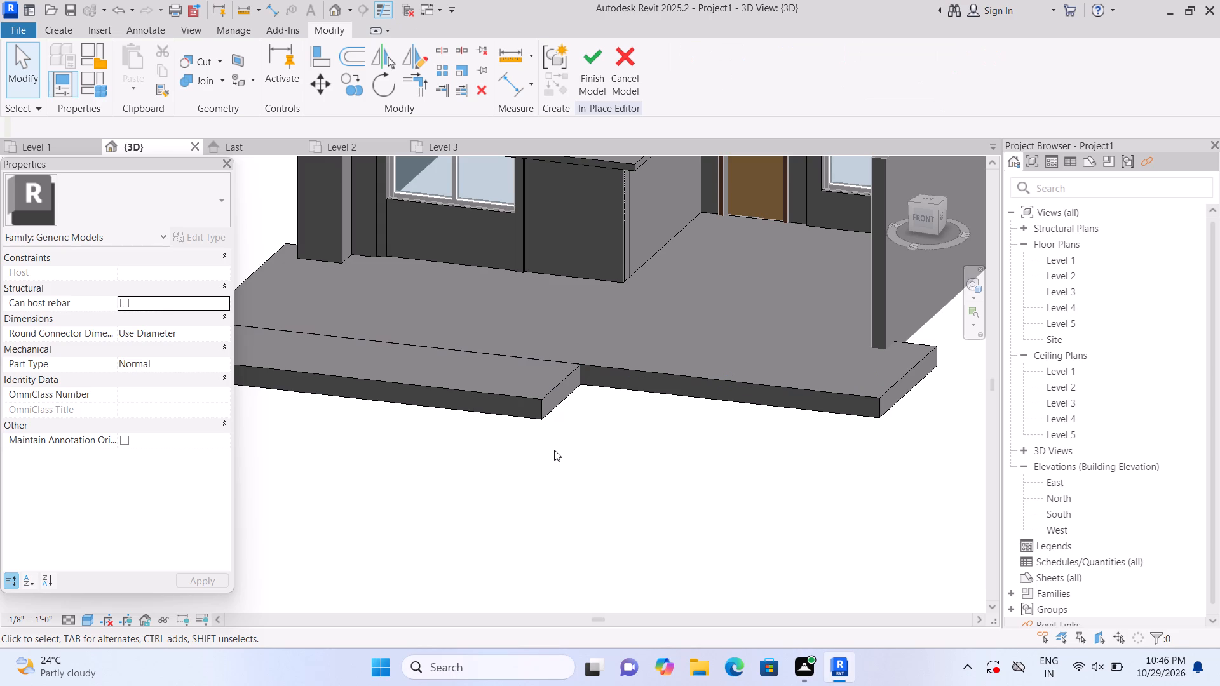
# Raise the block's top face well above the platform, to partway up the ground-floor window in the view.
pyautogui.click(469, 386)
pyautogui.scroll(-4, 469, 386)
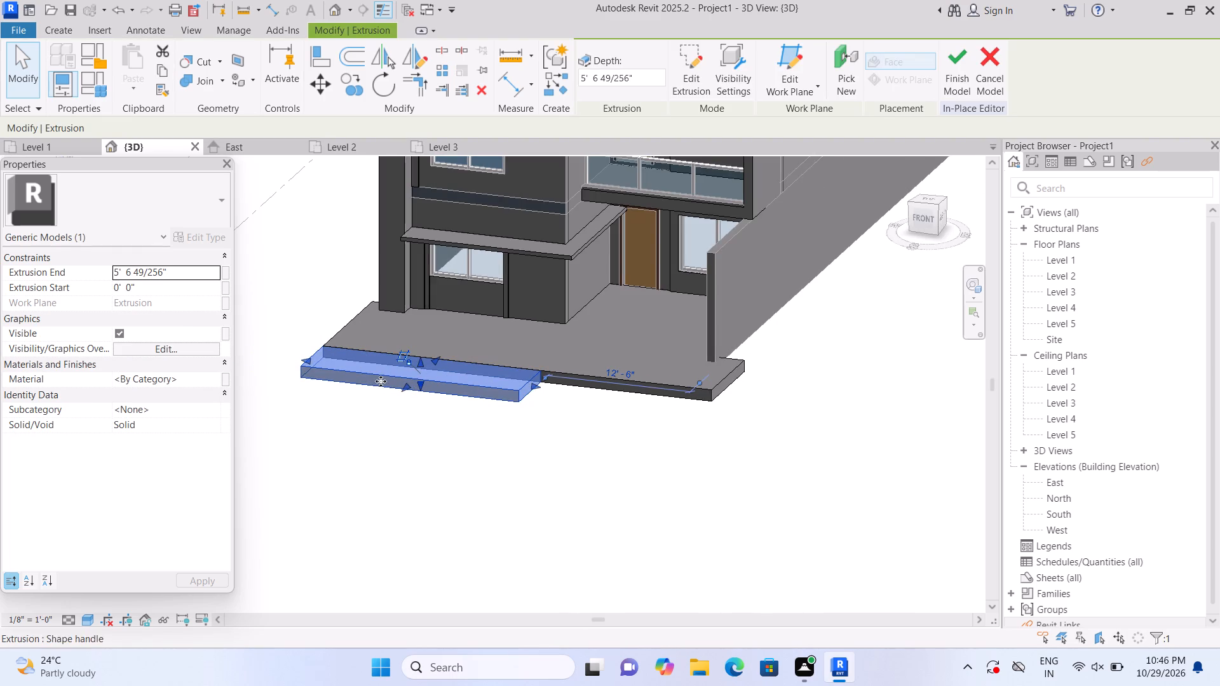
pyautogui.scroll(1, 378, 381)
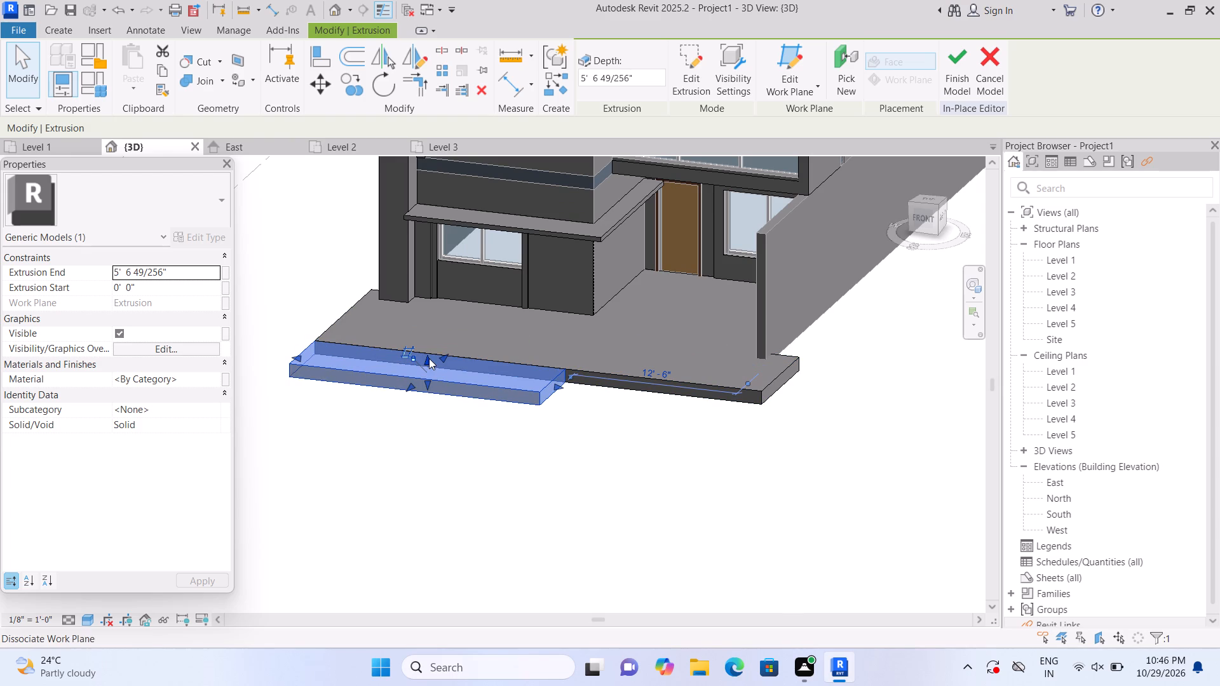
pyautogui.moveTo(427, 358); pyautogui.dragTo(434, 284)
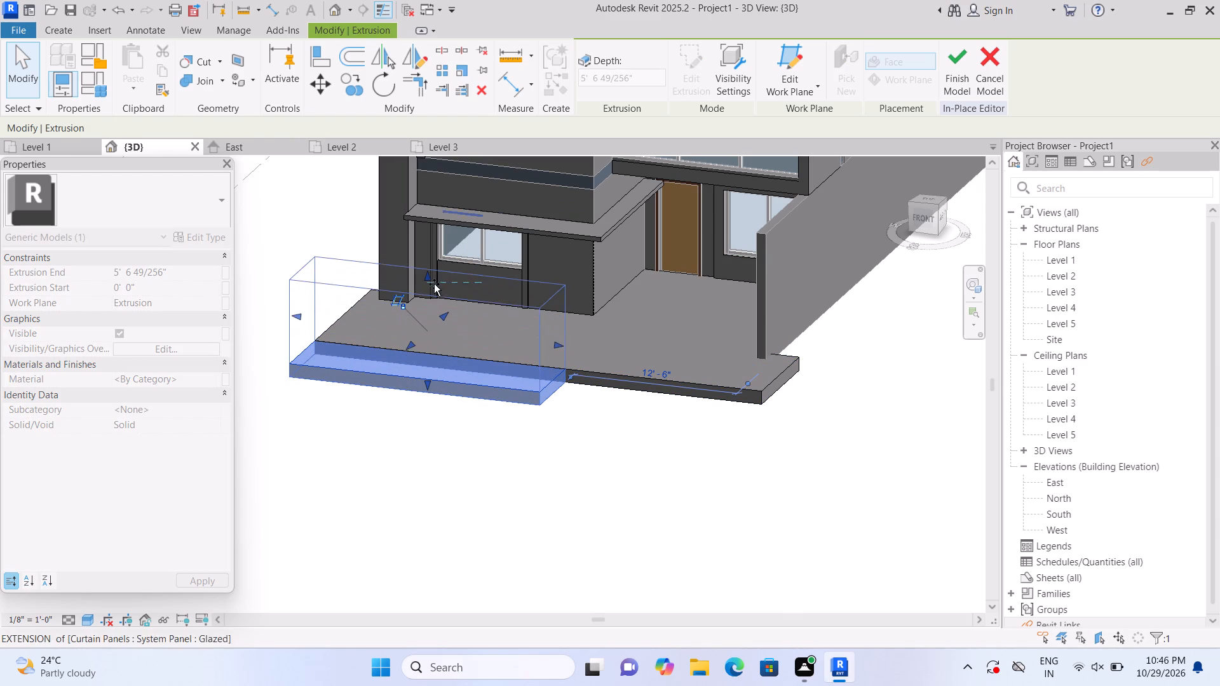
pyautogui.moveTo(434, 284); pyautogui.dragTo(435, 278)
pyautogui.click(390, 424)
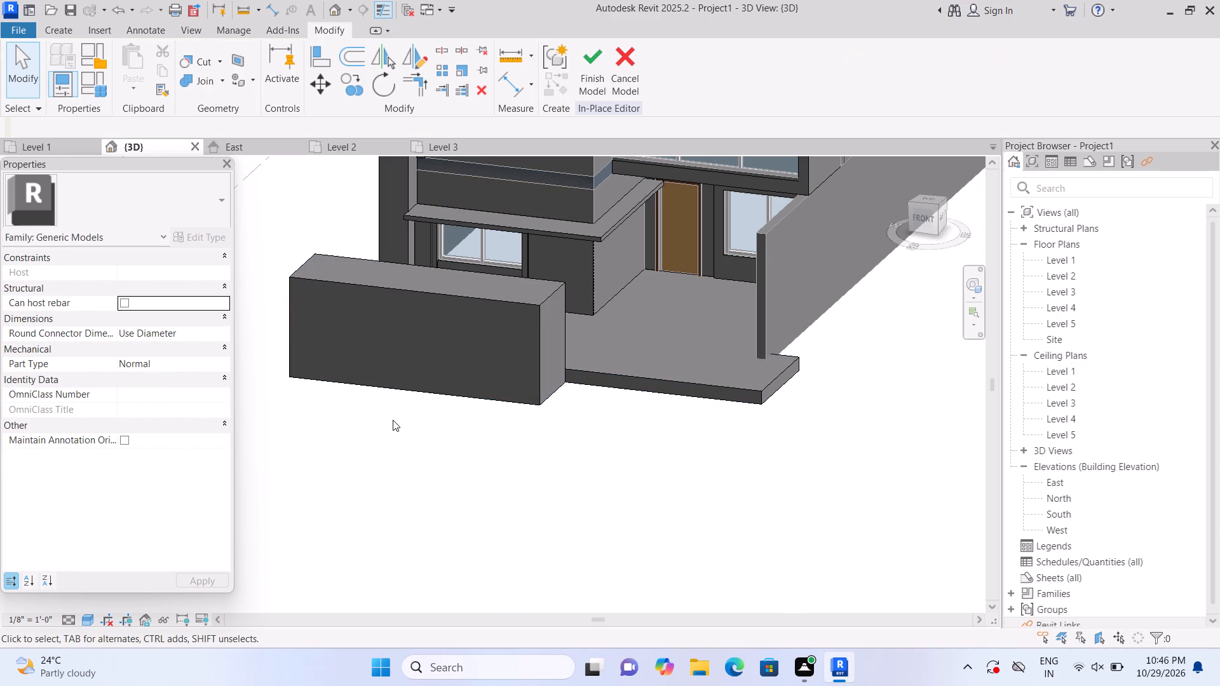
pyautogui.moveTo(393, 442); pyautogui.dragTo(394, 442, button='middle')
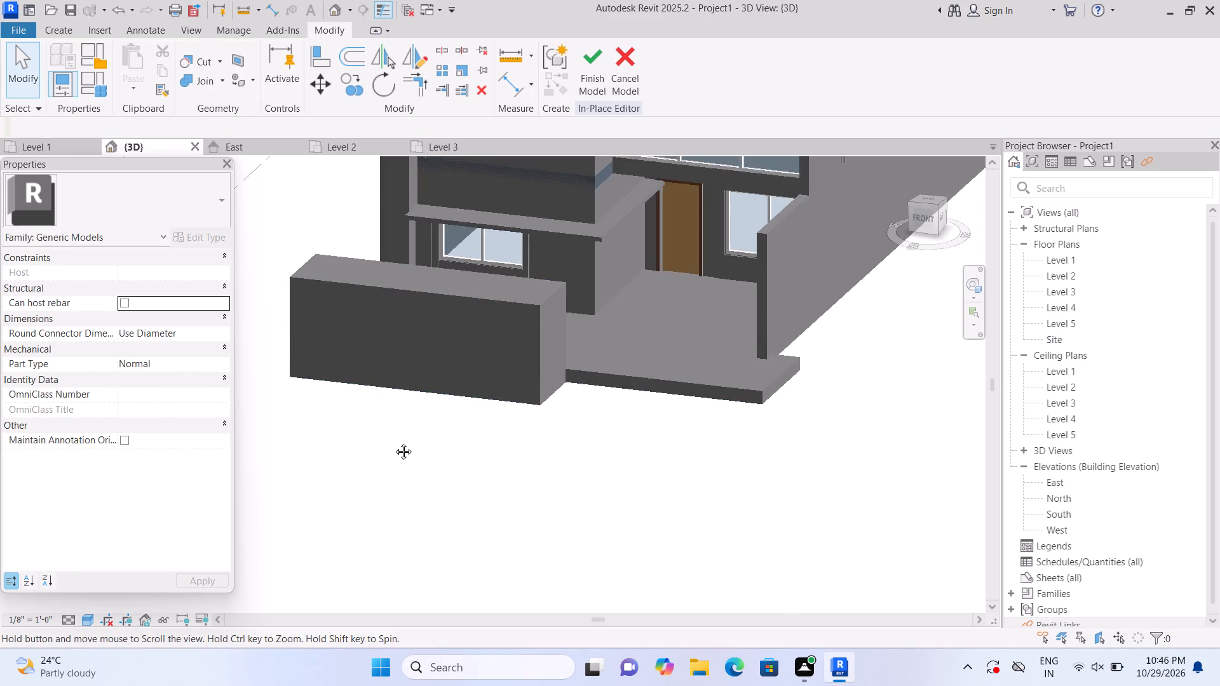
pyautogui.moveTo(394, 442); pyautogui.dragTo(395, 414, button='middle')
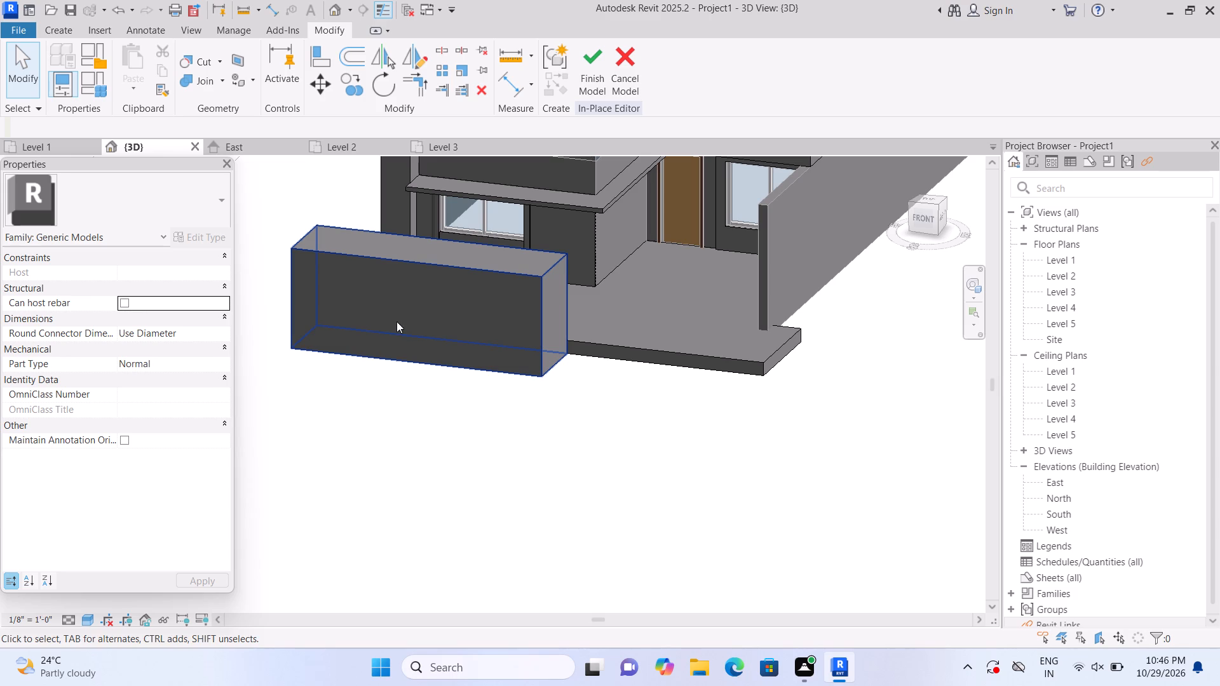
pyautogui.click(402, 302)
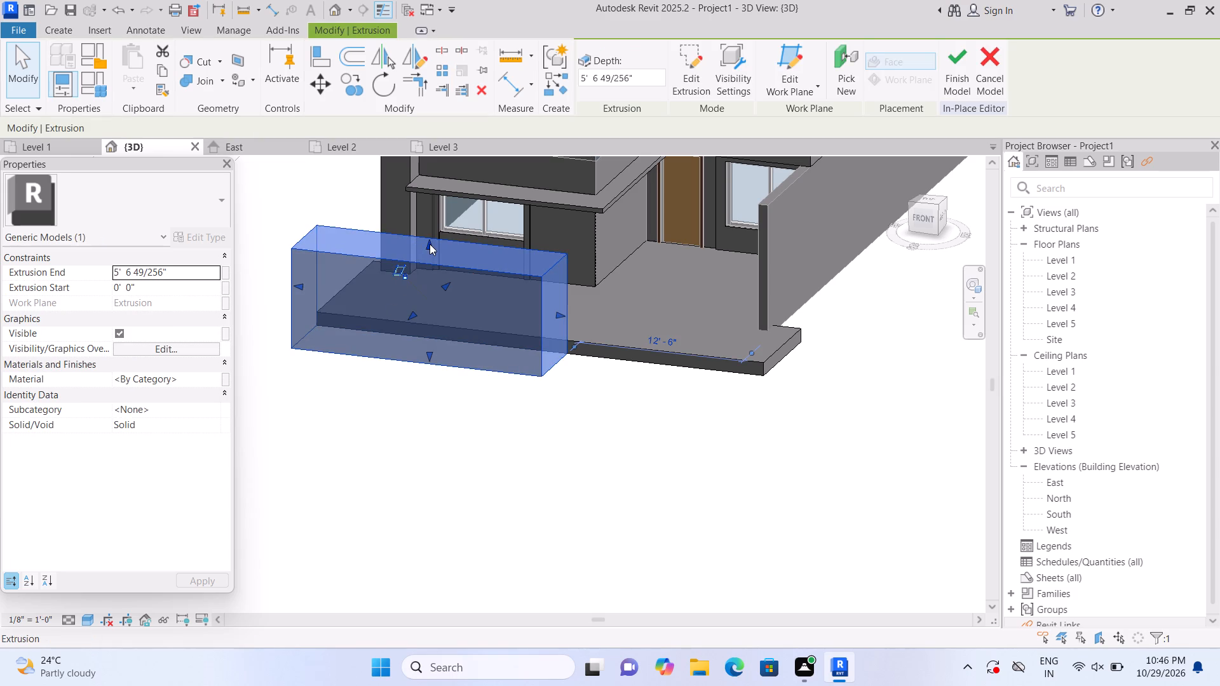
pyautogui.moveTo(430, 244); pyautogui.dragTo(435, 238)
pyautogui.click(383, 395)
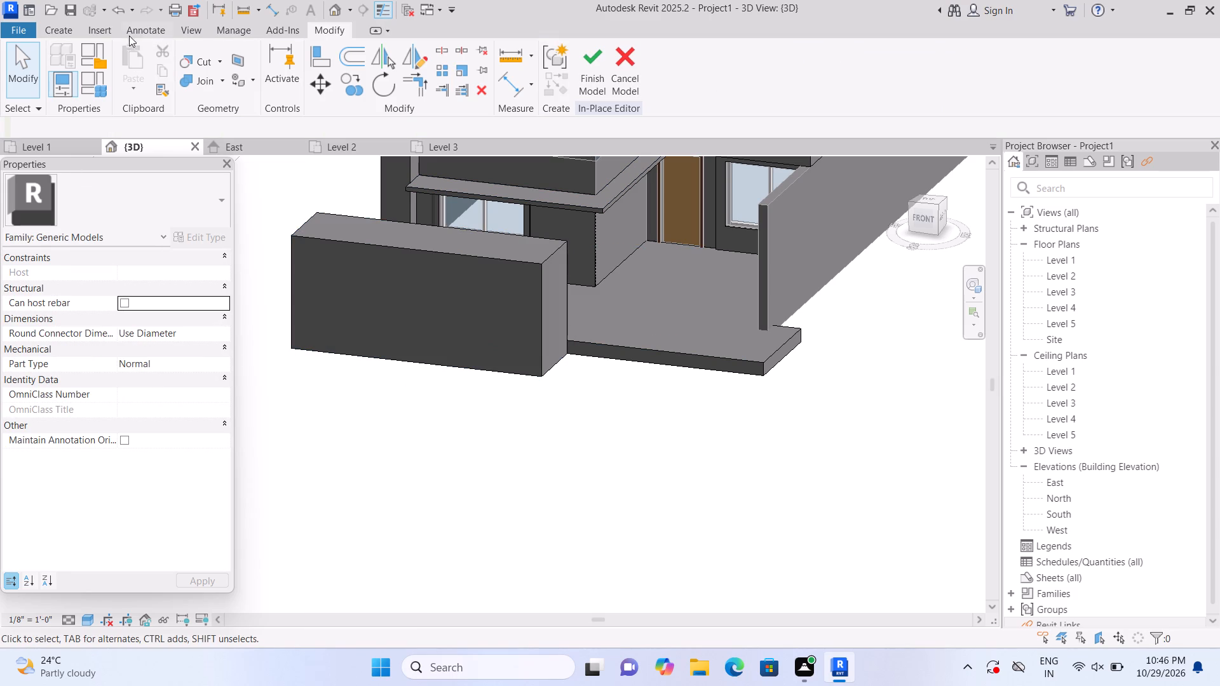
# Create a new extrusion from a rectangle about 3'-10" by 1' on the platform's front face at its right front corner.
pyautogui.click(70, 32)
pyautogui.click(135, 69)
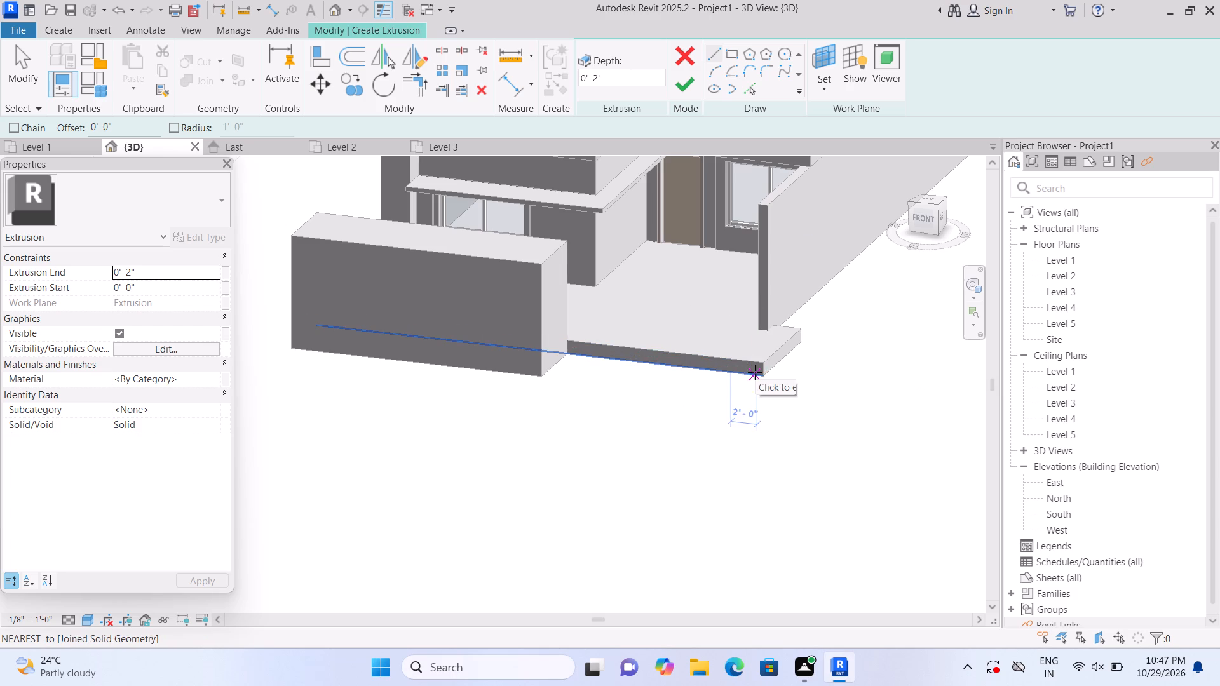
pyautogui.scroll(2, 758, 370)
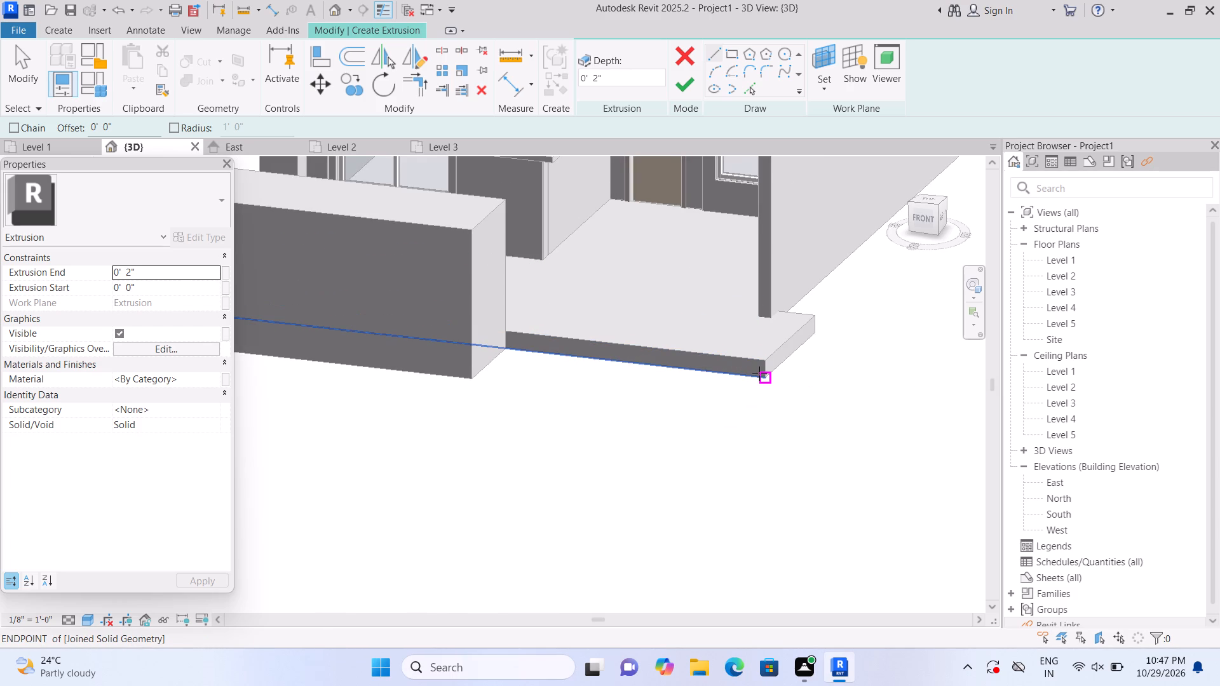
pyautogui.scroll(1, 759, 373)
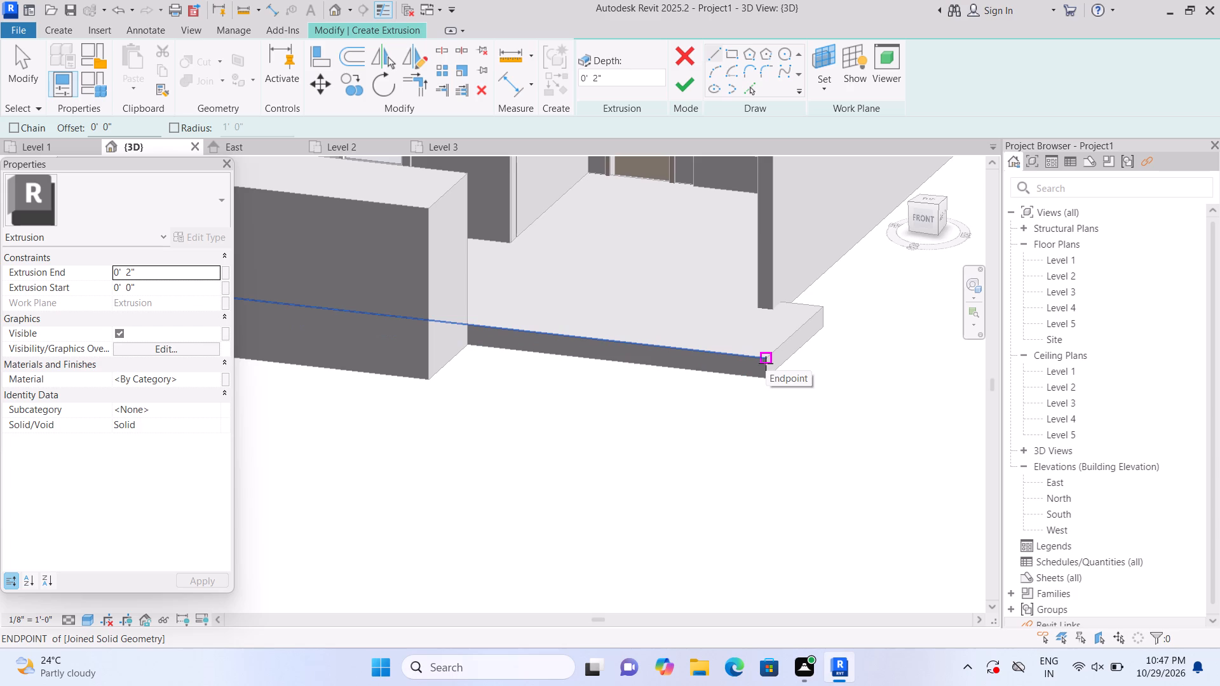
pyautogui.click(766, 363)
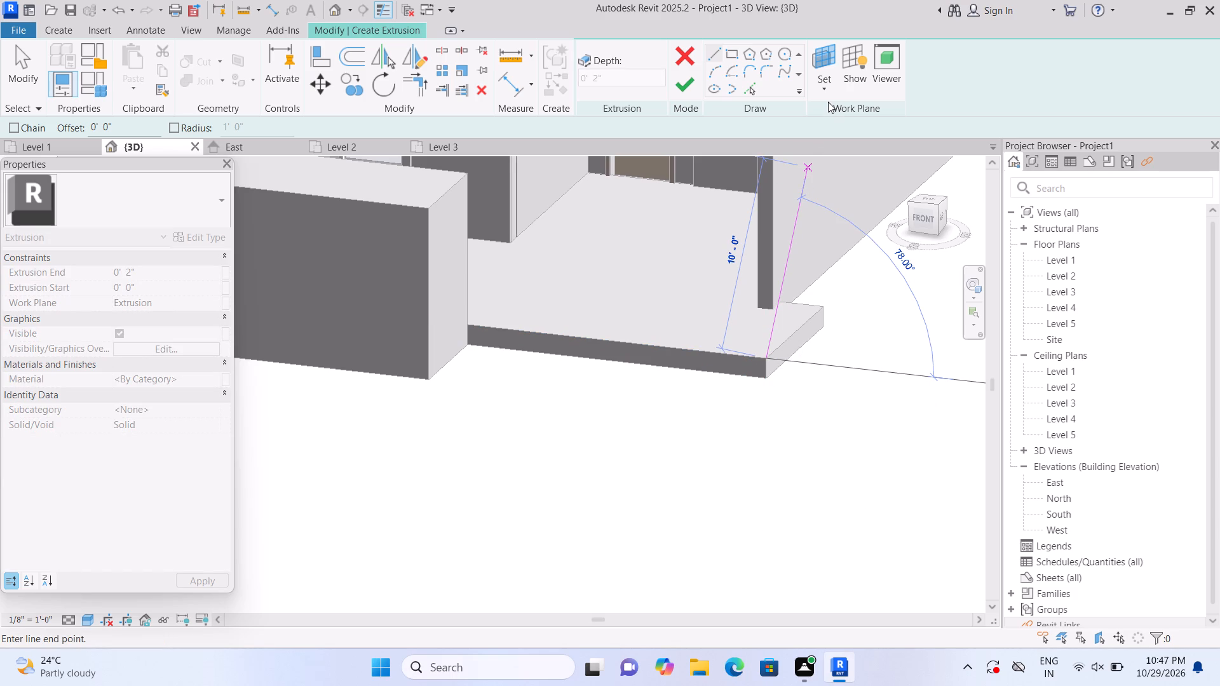
pyautogui.press('Escape')
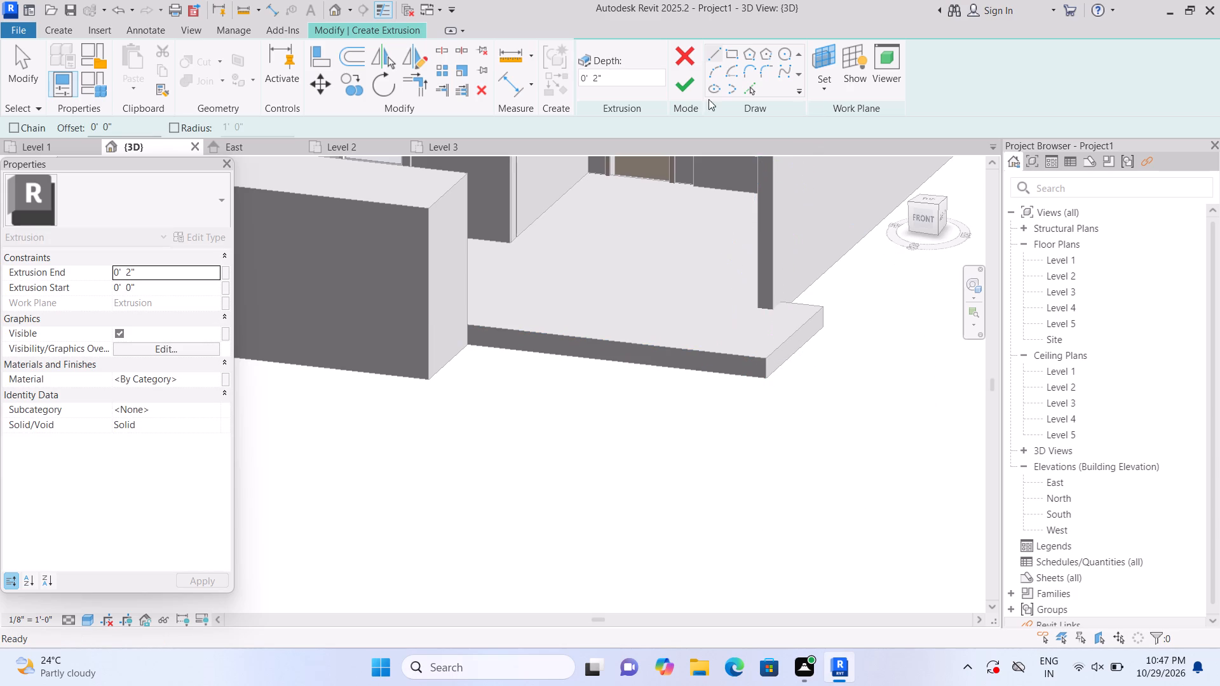
pyautogui.click(736, 55)
pyautogui.click(761, 363)
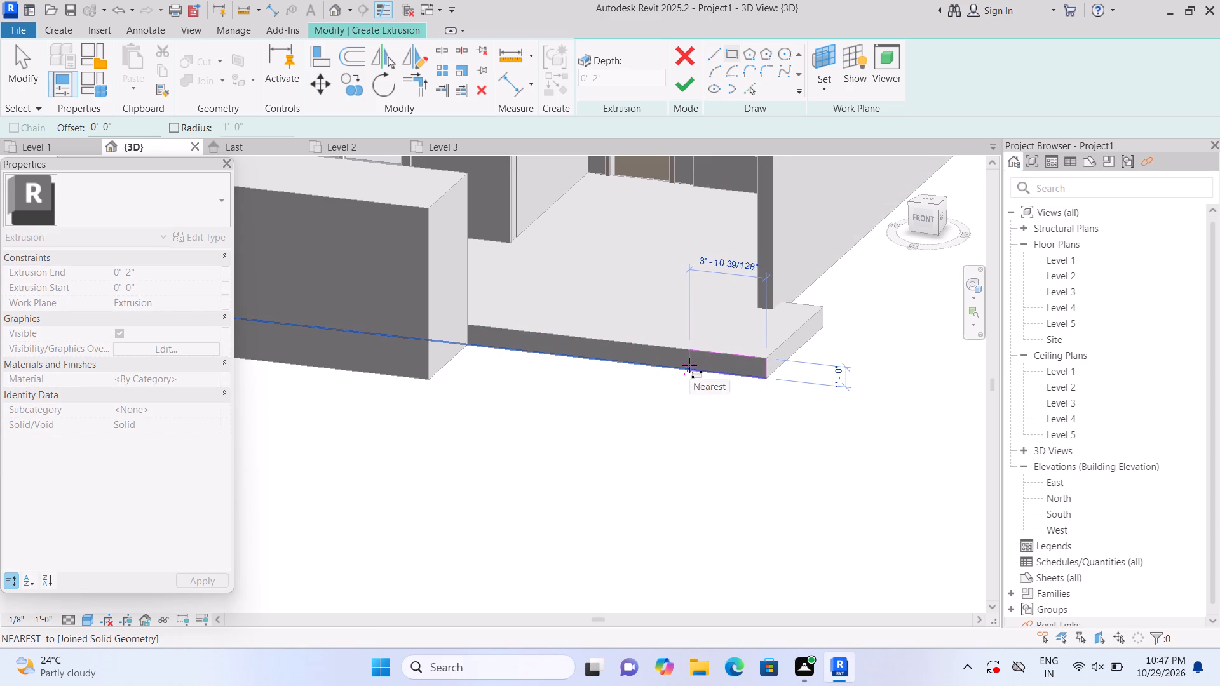
pyautogui.click(689, 365)
pyautogui.click(684, 87)
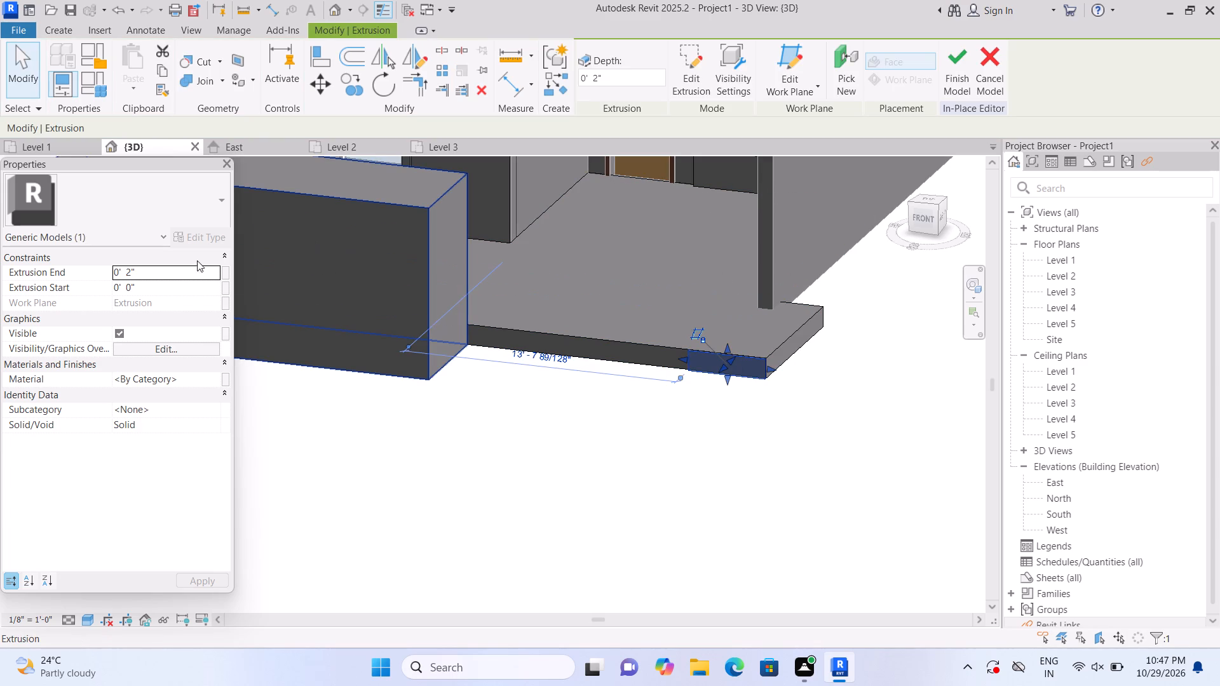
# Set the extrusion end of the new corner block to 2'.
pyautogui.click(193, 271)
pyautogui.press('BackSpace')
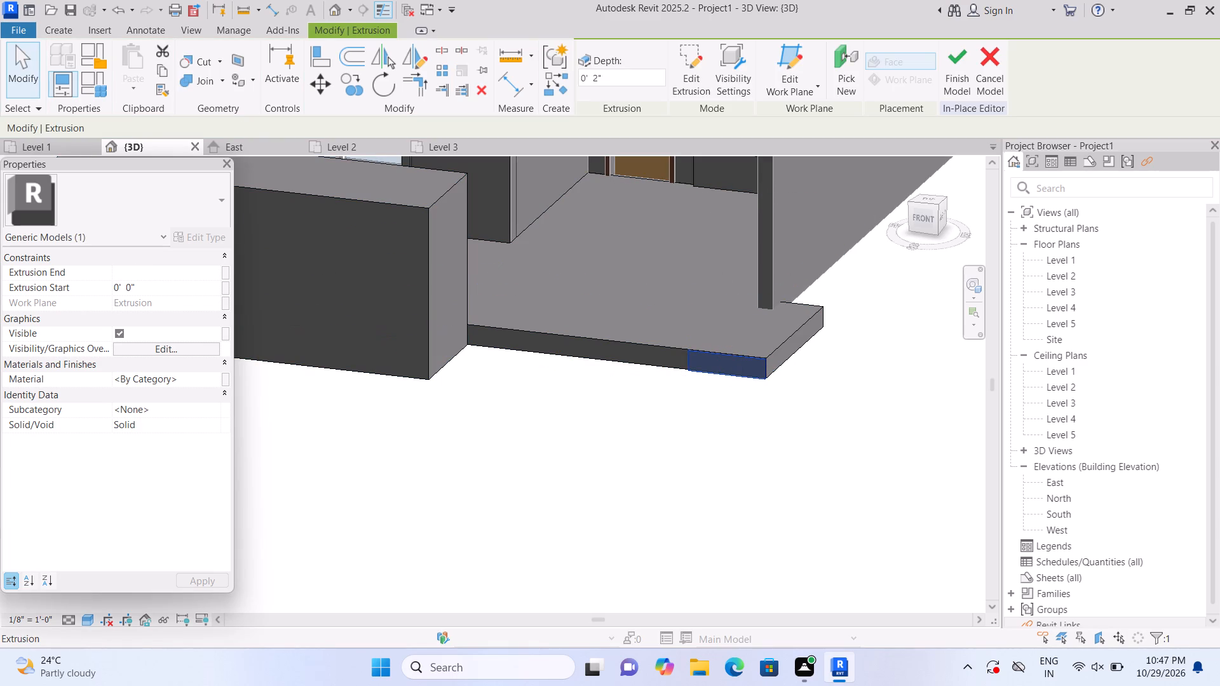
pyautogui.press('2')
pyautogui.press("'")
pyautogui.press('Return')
# Stretch the corner block's front face forward to a depth of about 5'-6".
pyautogui.scroll(1, 537, 489)
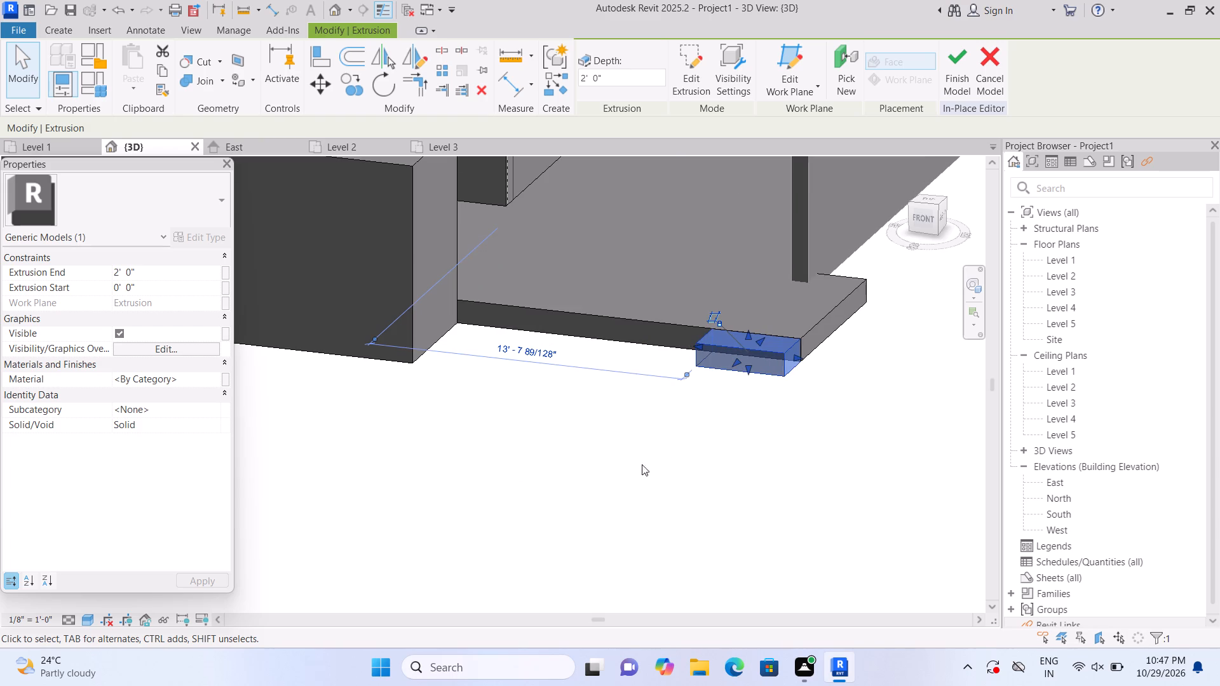
pyautogui.scroll(-1, 693, 413)
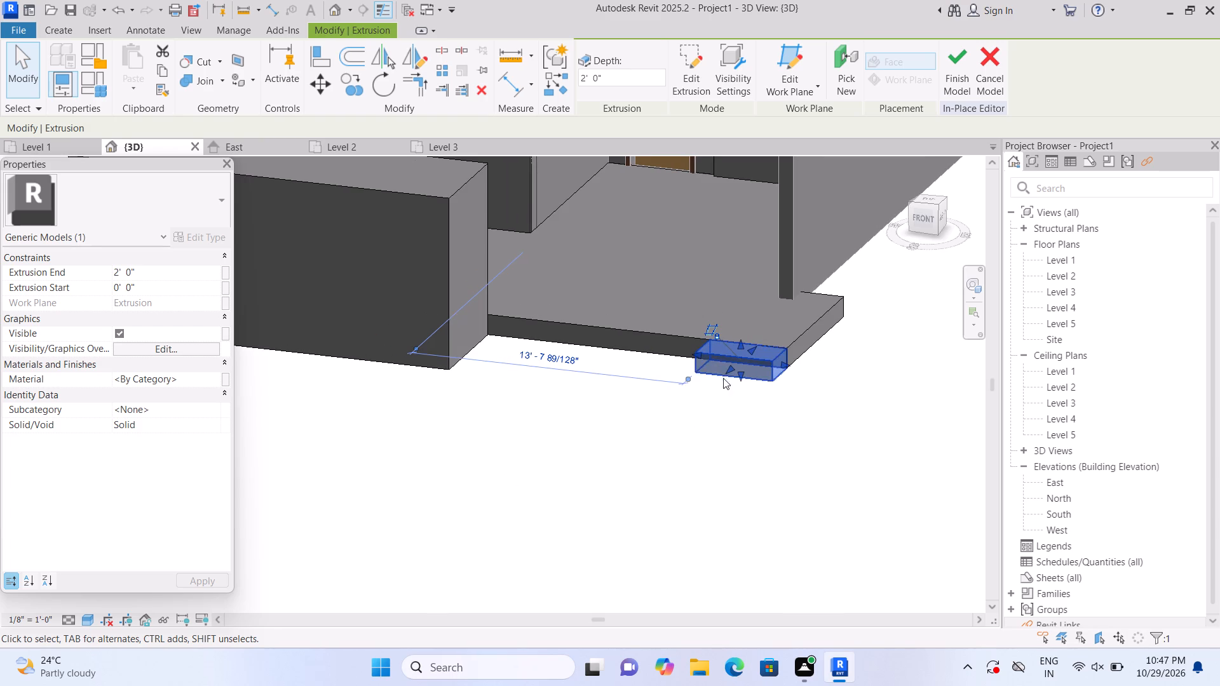
pyautogui.click(728, 370)
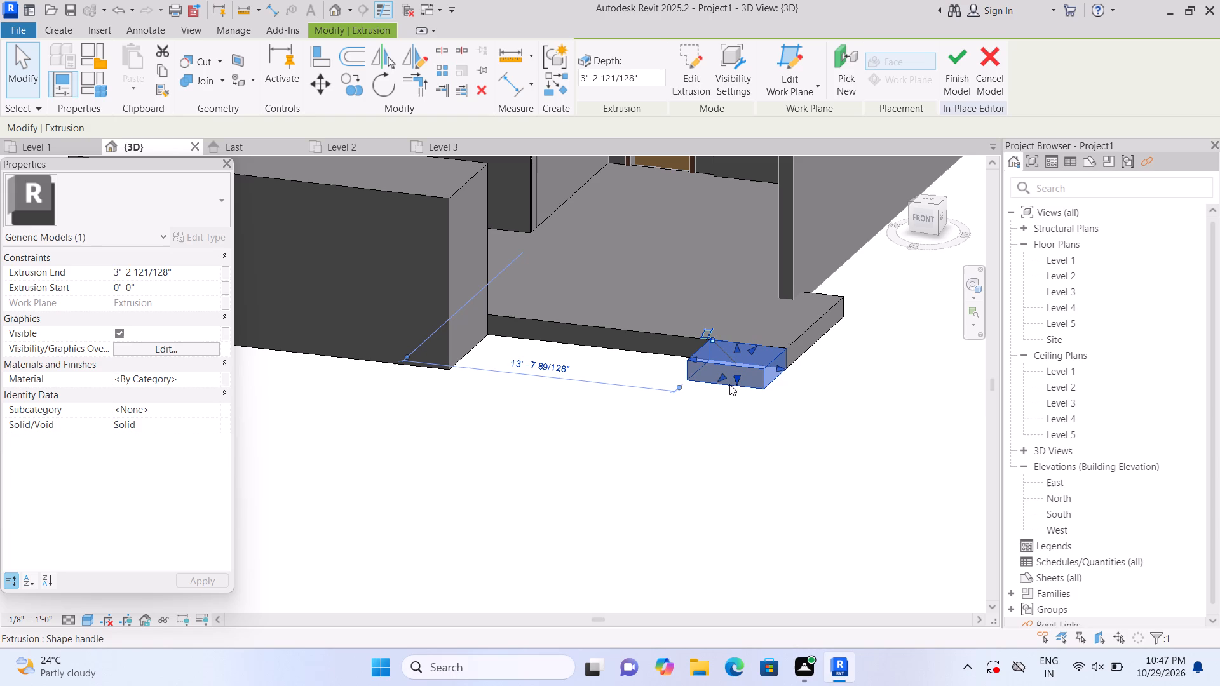
pyautogui.moveTo(718, 378); pyautogui.dragTo(717, 382)
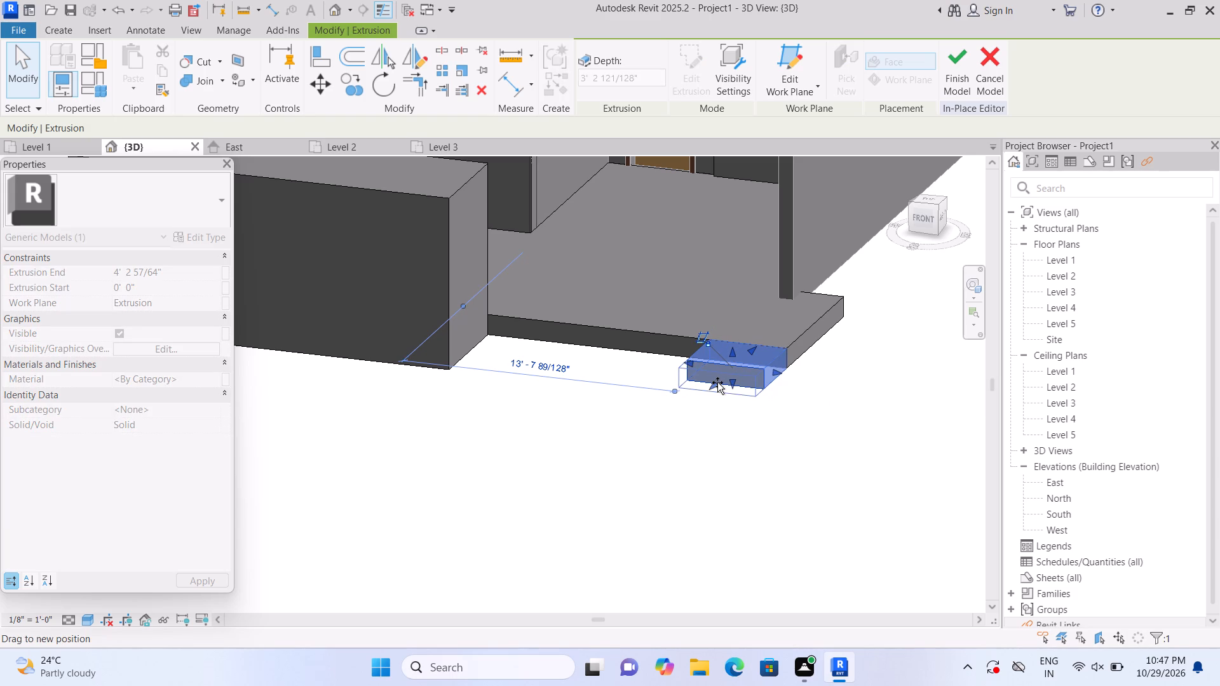
pyautogui.moveTo(717, 382); pyautogui.dragTo(716, 392)
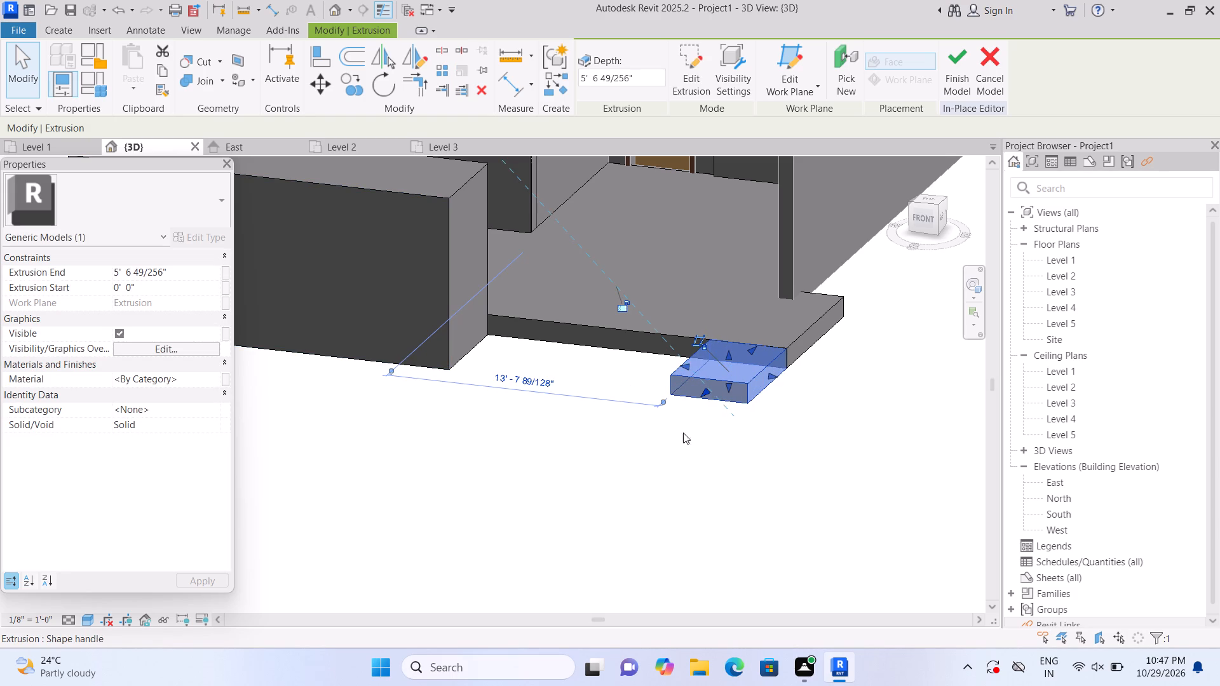
pyautogui.scroll(2, 672, 447)
pyautogui.scroll(-2, 670, 444)
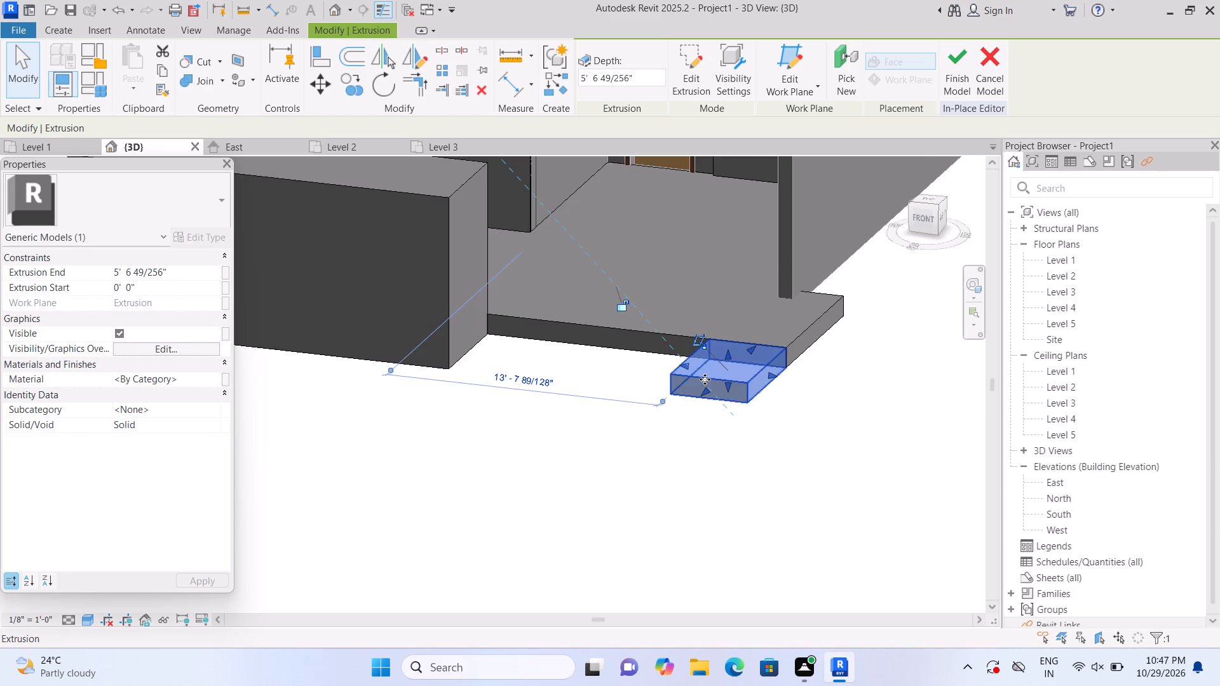
pyautogui.moveTo(705, 392); pyautogui.dragTo(708, 383)
# Raise the corner block's top face well above the platform, to roughly the height of the long front block.
pyautogui.moveTo(727, 354); pyautogui.dragTo(729, 305)
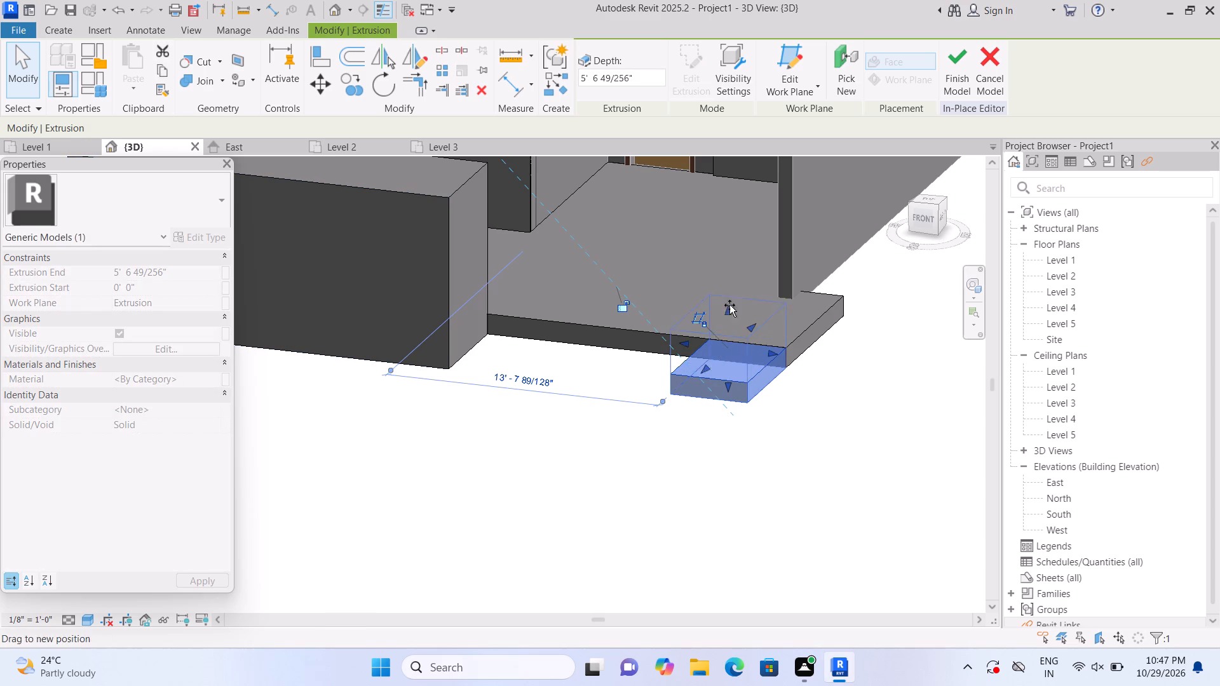
pyautogui.moveTo(729, 305); pyautogui.dragTo(731, 252)
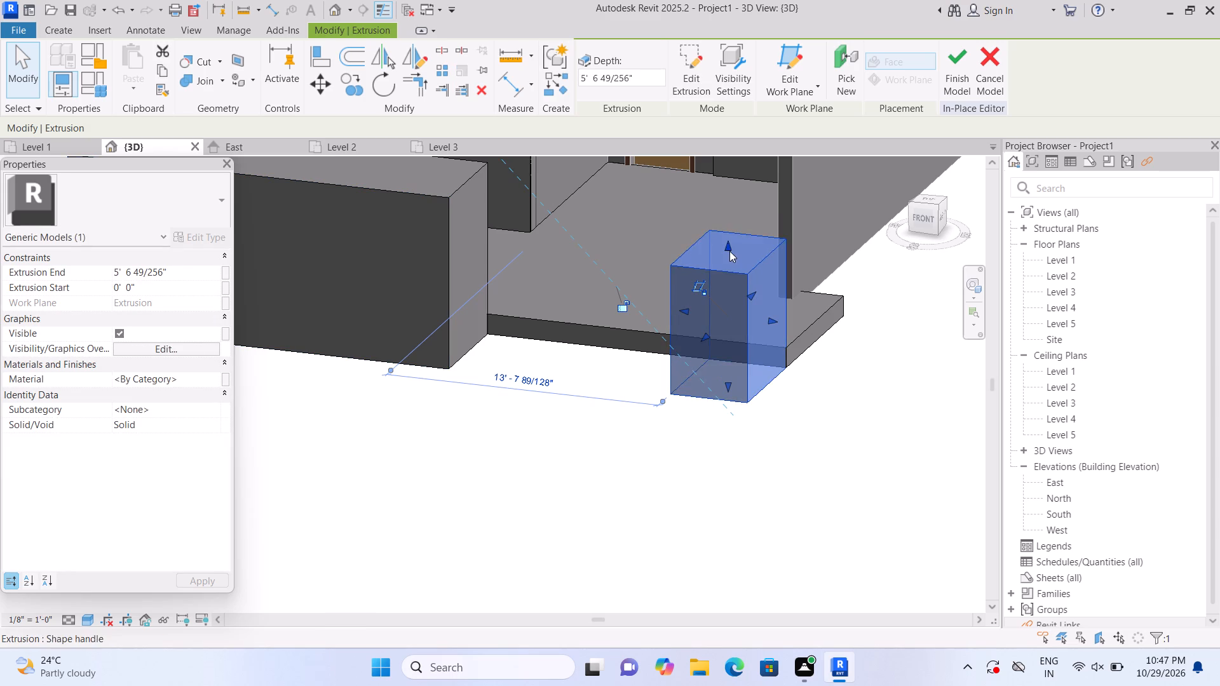
pyautogui.moveTo(729, 251); pyautogui.dragTo(720, 207)
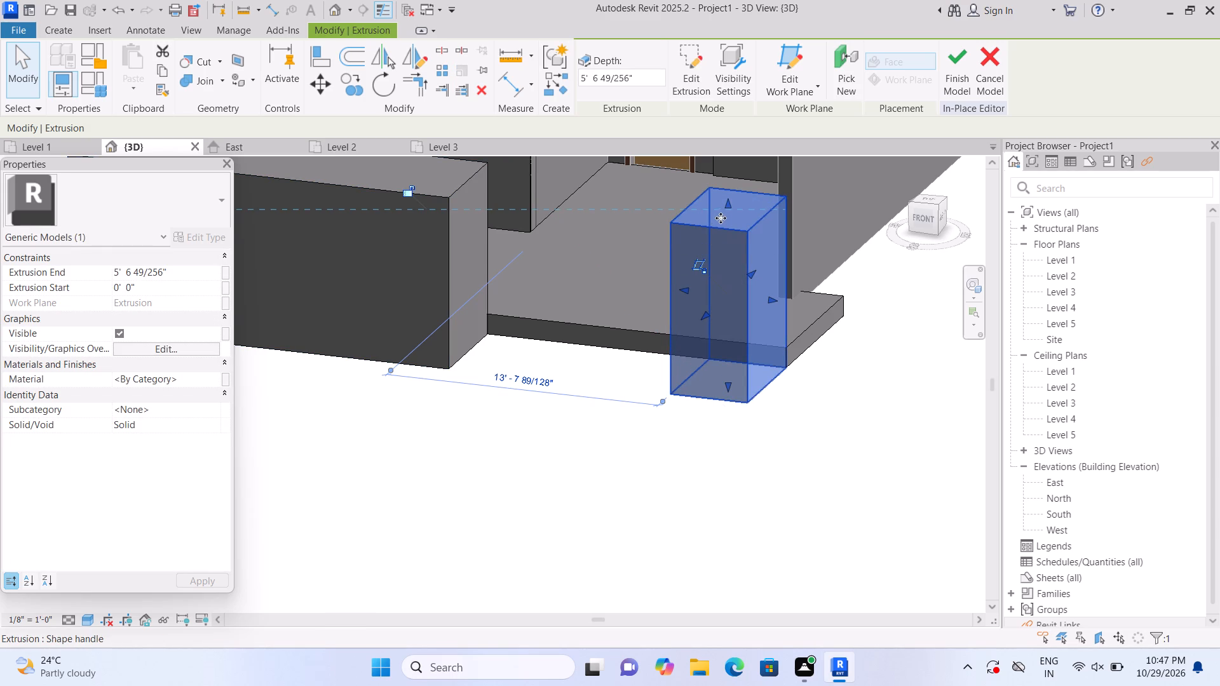
pyautogui.click(729, 204)
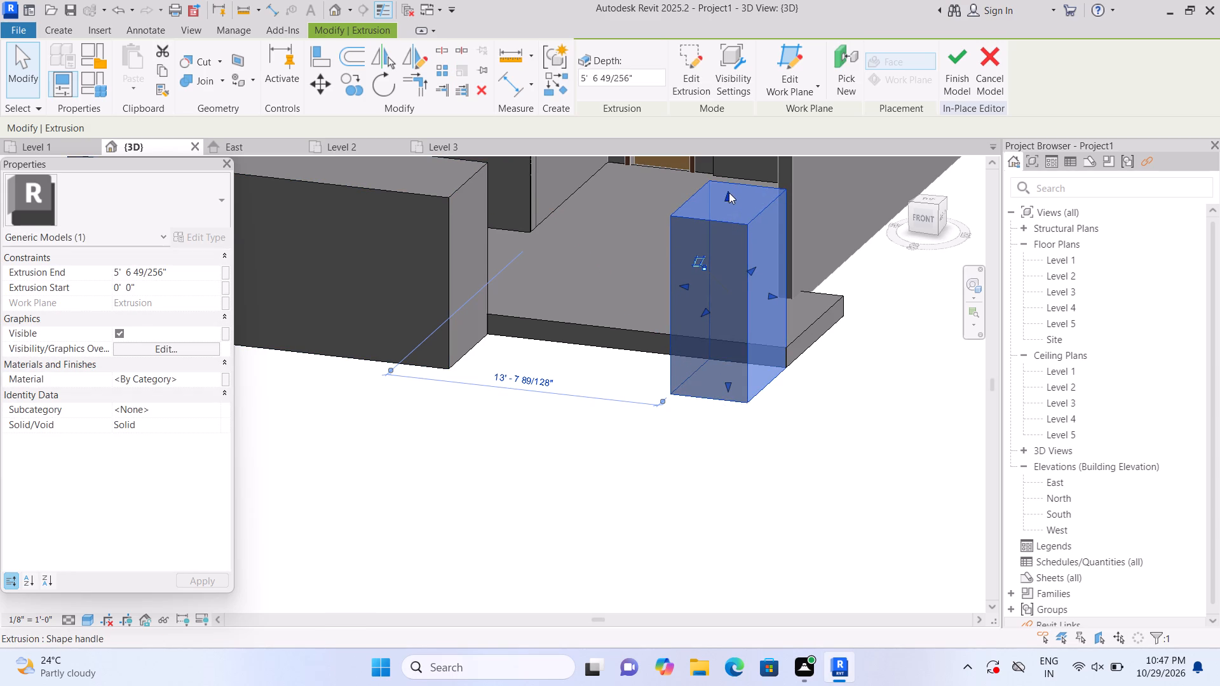
pyautogui.click(691, 494)
# Examine how the two front blocks sit in relation to the whole house.
pyautogui.scroll(-3, 691, 494)
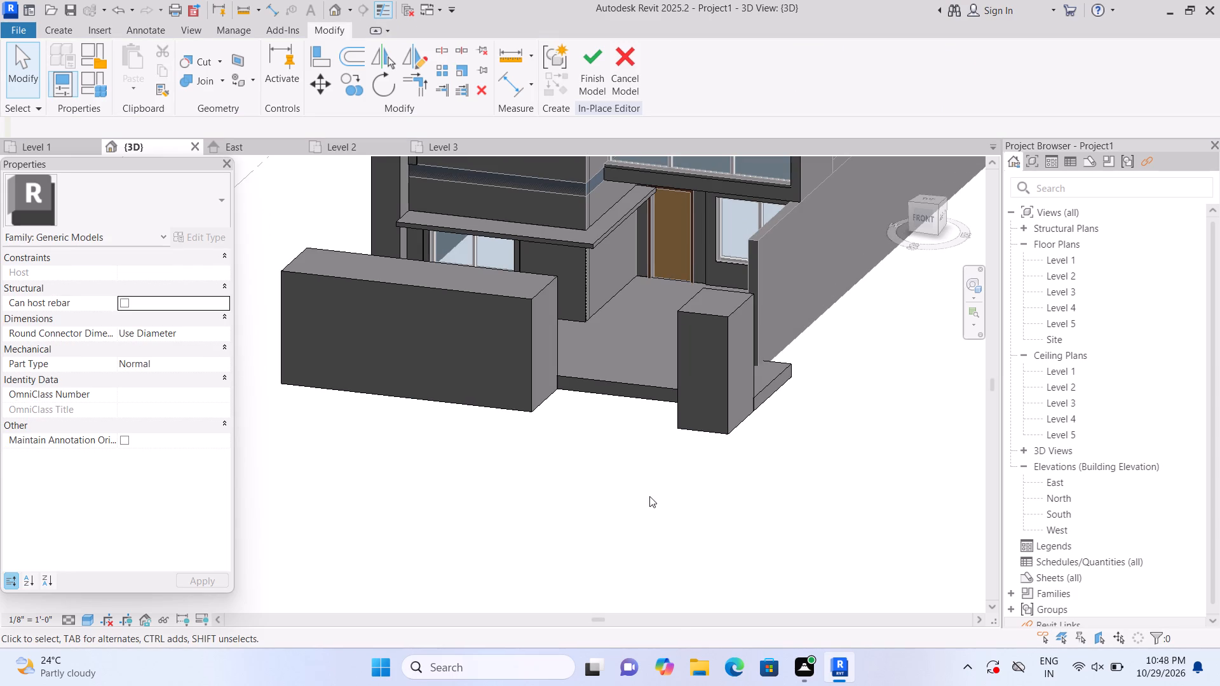
pyautogui.scroll(-4, 585, 568)
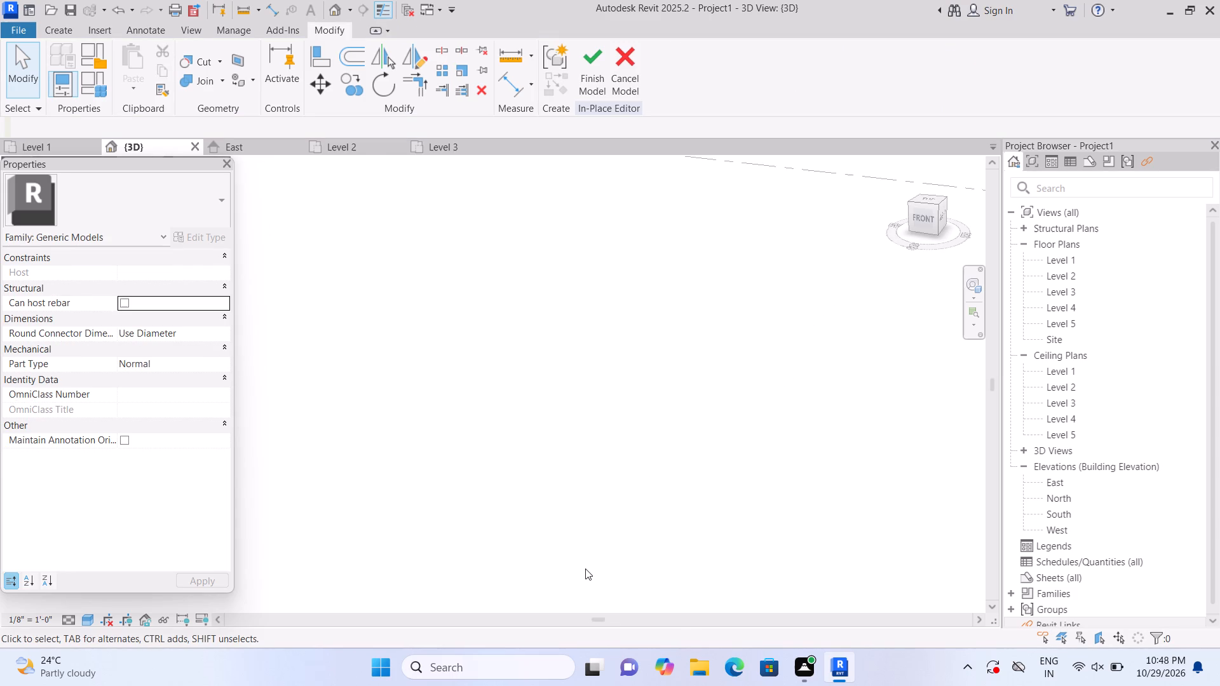
pyautogui.scroll(-1, 585, 568)
pyautogui.scroll(-4, 719, 431)
pyautogui.scroll(-1, 685, 505)
pyautogui.scroll(6, 321, 511)
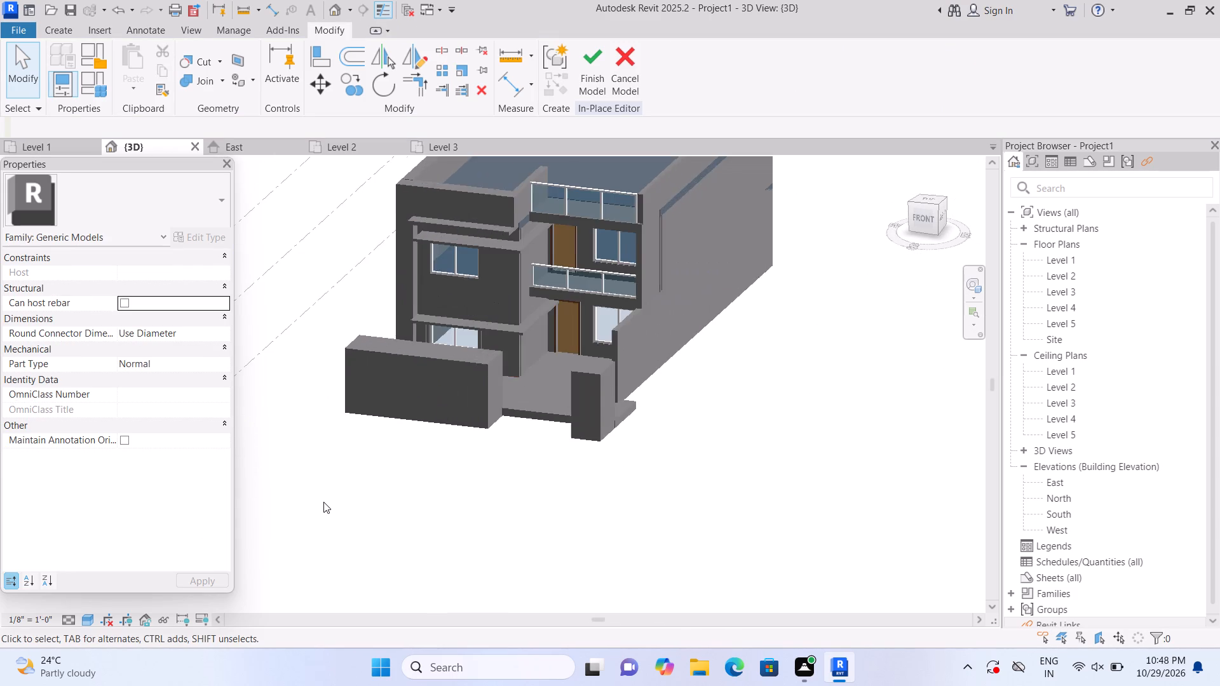
pyautogui.scroll(1, 323, 502)
pyautogui.moveTo(343, 511); pyautogui.dragTo(389, 594, button='middle')
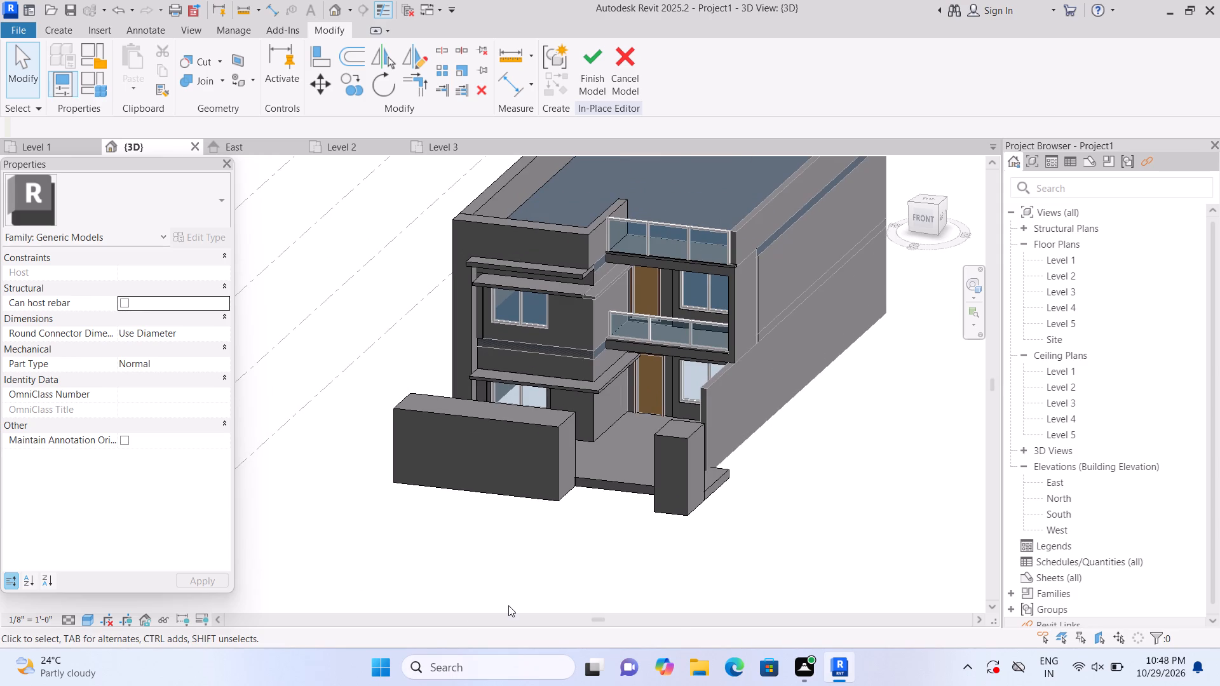
# Extend the corner block's rear face back over the platform to a total depth of about 12'-6".
pyautogui.keyDown('shift'); pyautogui.moveTo(508, 606); pyautogui.dragTo(429, 610, button='middle'); pyautogui.keyUp('shift')
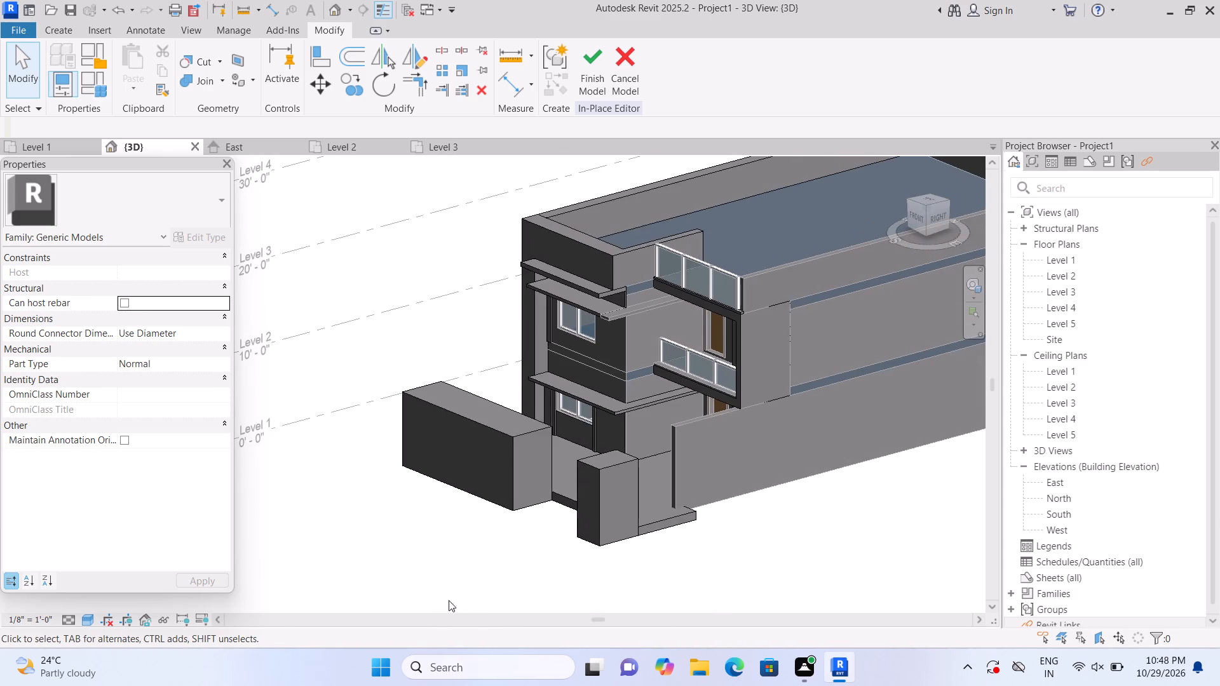
pyautogui.scroll(2, 464, 590)
pyautogui.click(666, 490)
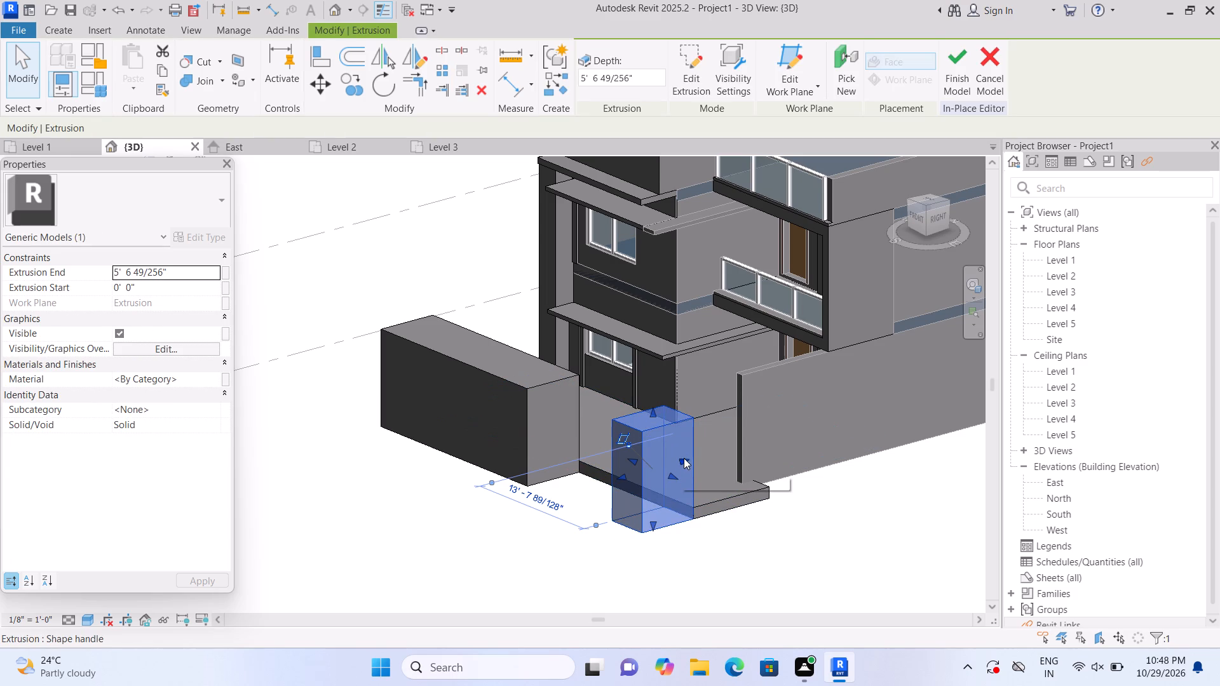
pyautogui.moveTo(684, 458); pyautogui.dragTo(751, 442)
pyautogui.click(0, 685)
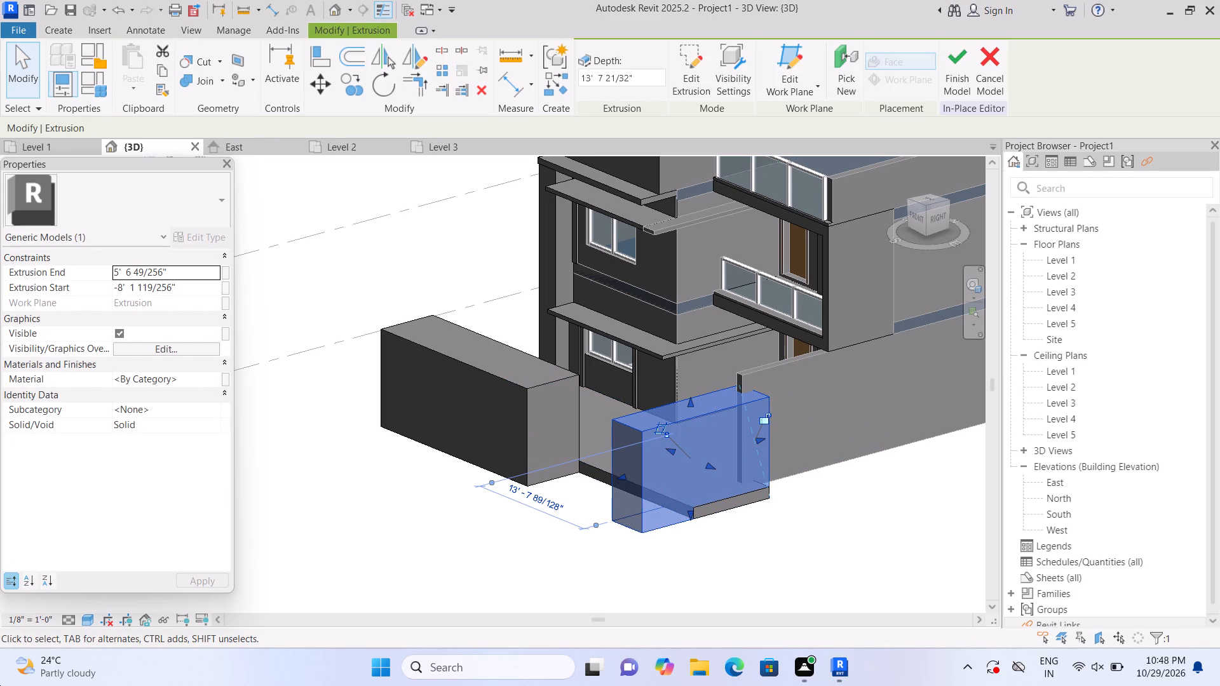
pyautogui.click(752, 529)
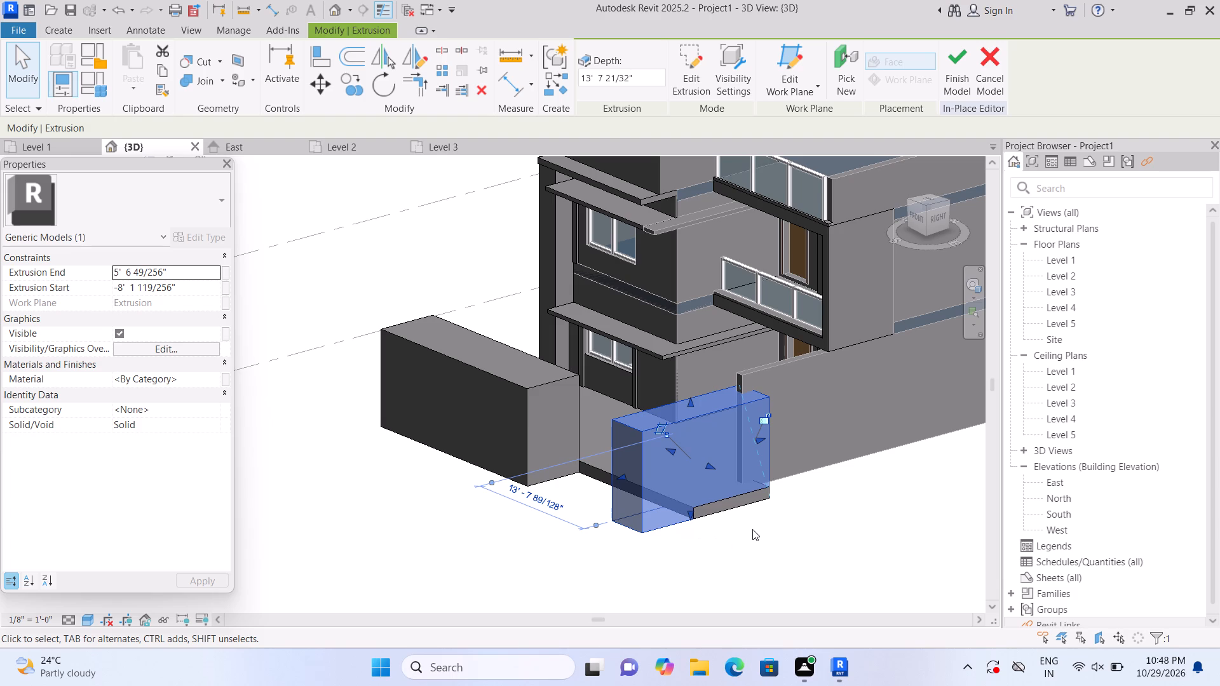
pyautogui.click(768, 528)
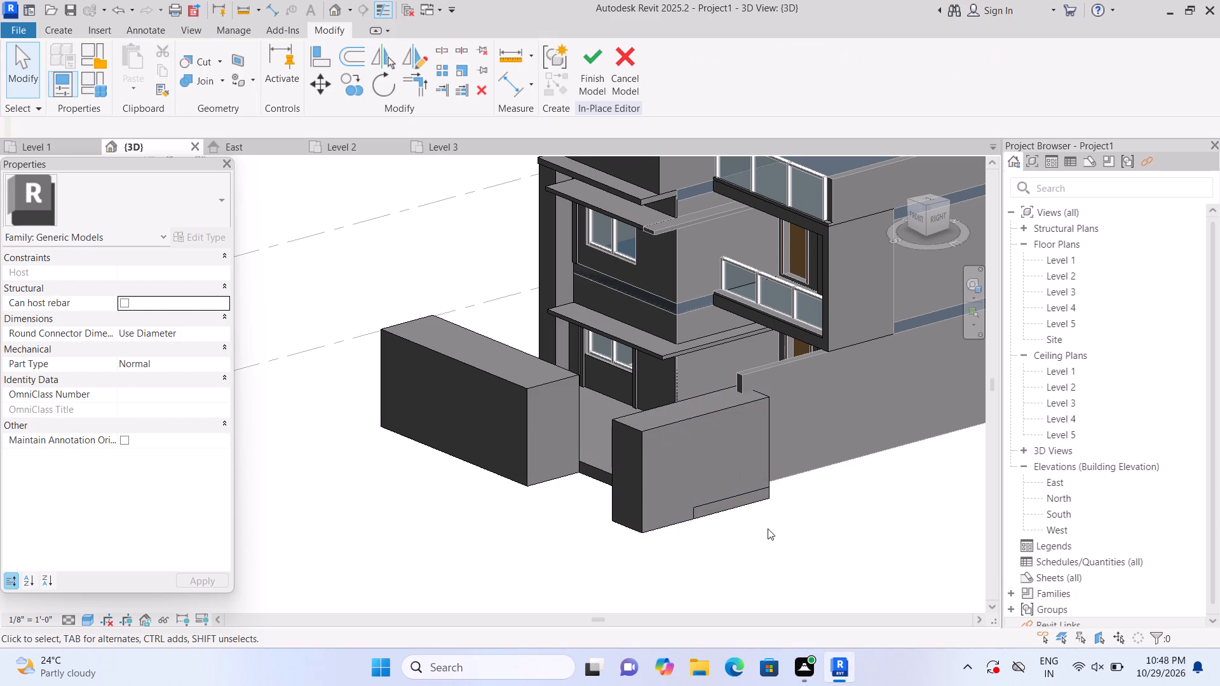
pyautogui.click(681, 483)
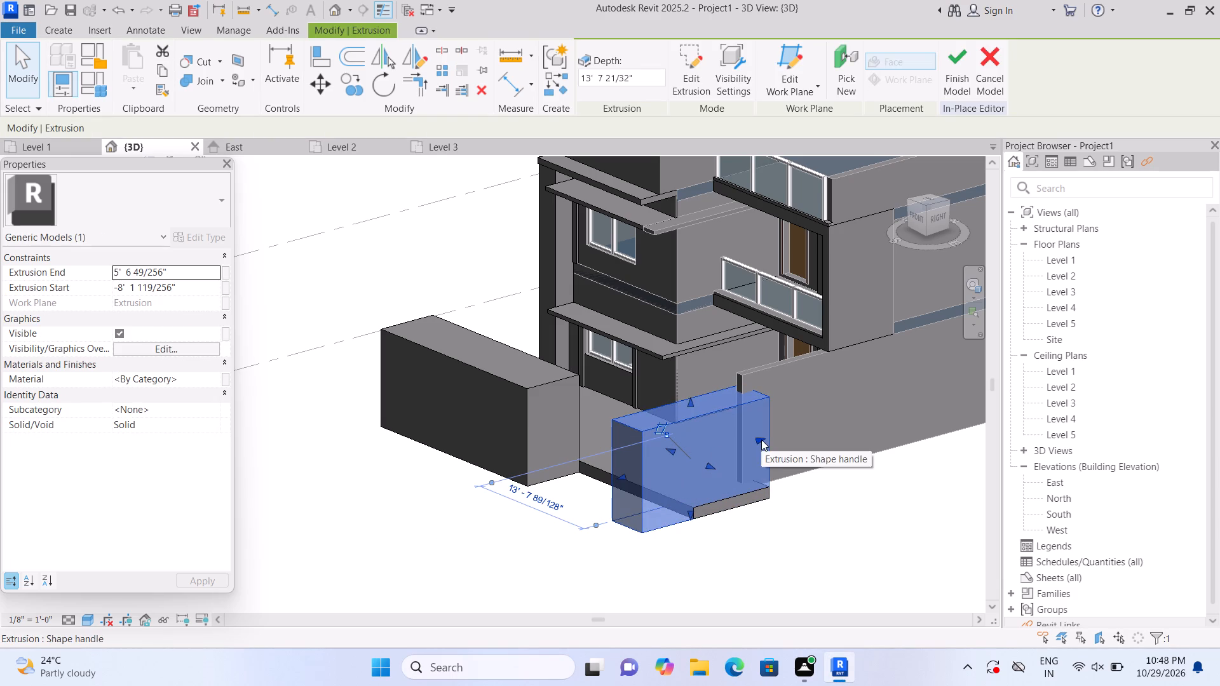
pyautogui.moveTo(759, 438); pyautogui.dragTo(740, 448)
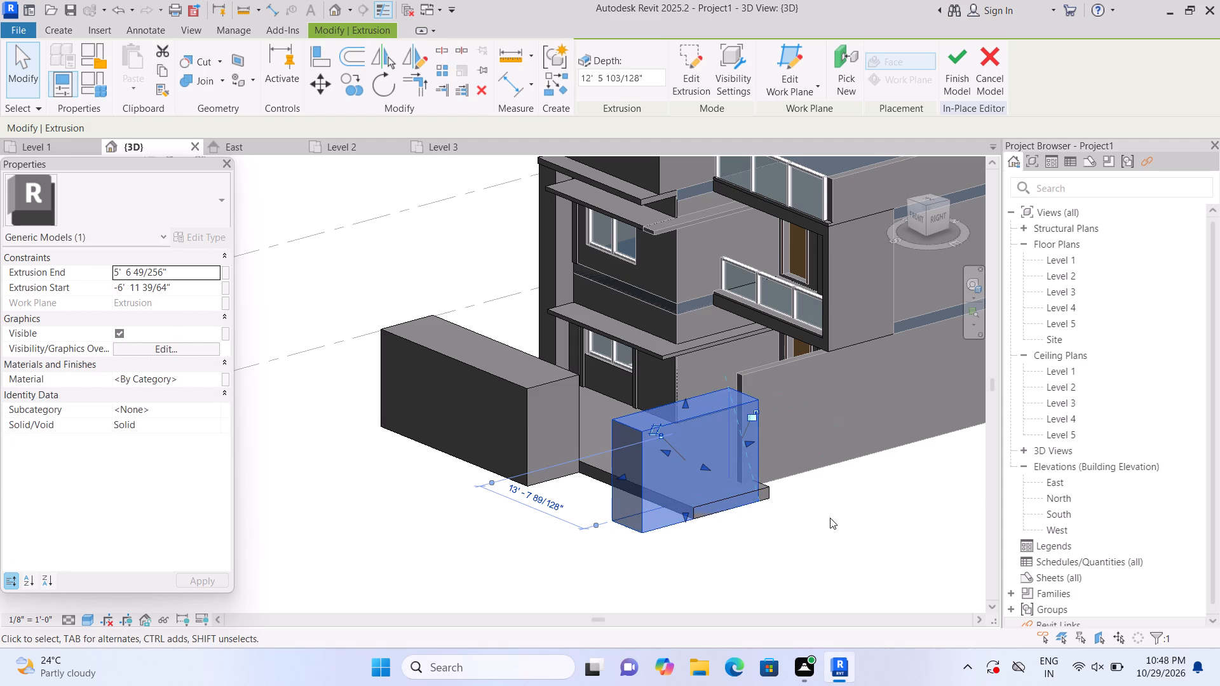
pyautogui.click(830, 518)
# Examine the two front blocks from several sides, including the open left-side edge of the platform.
pyautogui.keyDown('shift'); pyautogui.moveTo(808, 553); pyautogui.dragTo(706, 593, button='middle'); pyautogui.keyUp('shift')
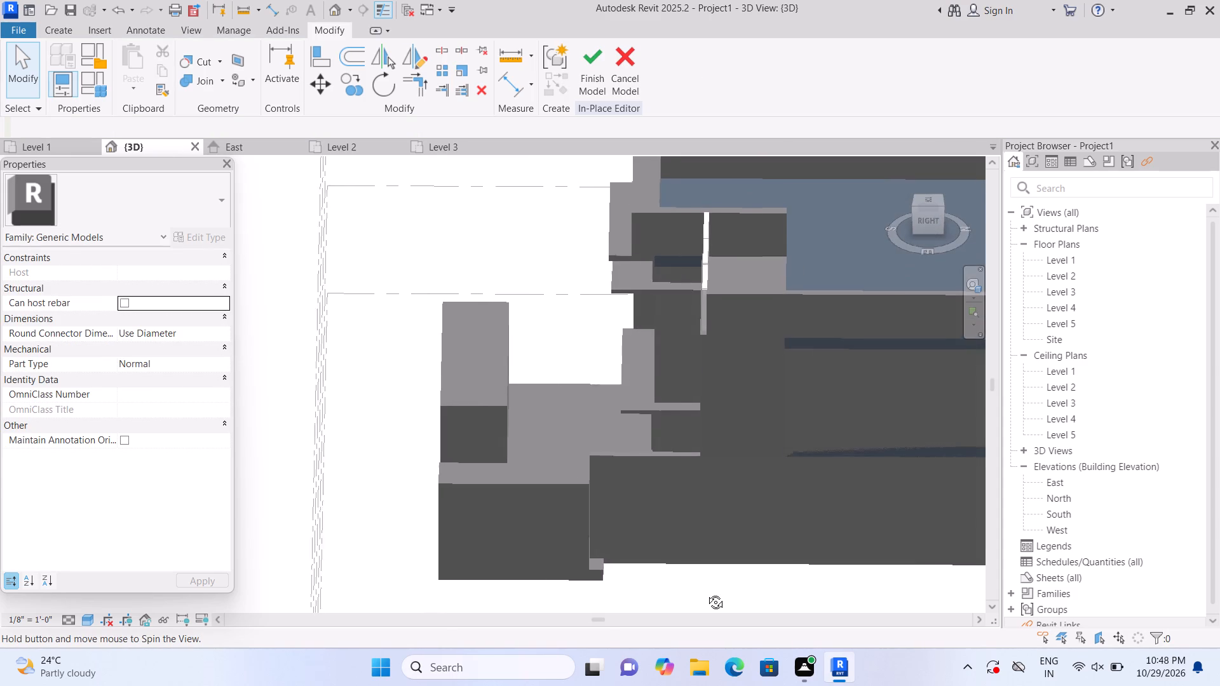
pyautogui.keyDown('shift'); pyautogui.moveTo(706, 593); pyautogui.dragTo(821, 523, button='middle'); pyautogui.keyUp('shift')
pyautogui.keyDown('shift'); pyautogui.middleClick(835, 509); pyautogui.keyUp('shift')
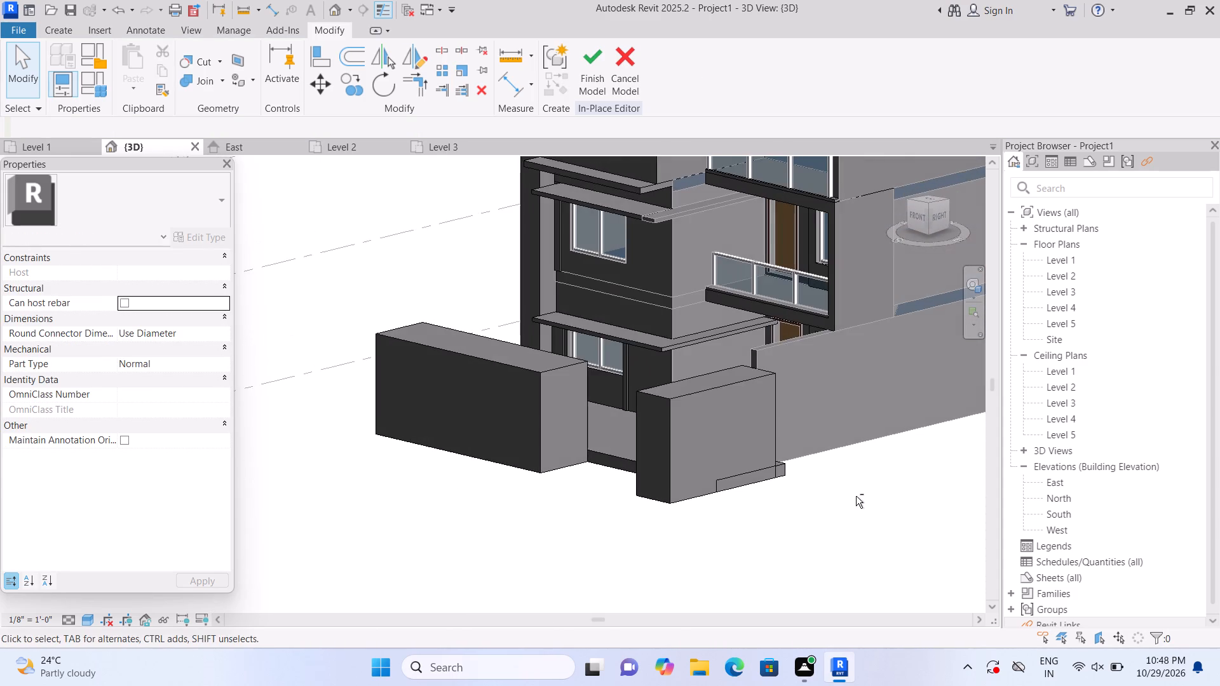
pyautogui.keyDown('shift'); pyautogui.middleClick(857, 495); pyautogui.keyUp('shift')
pyautogui.scroll(-3, 823, 525)
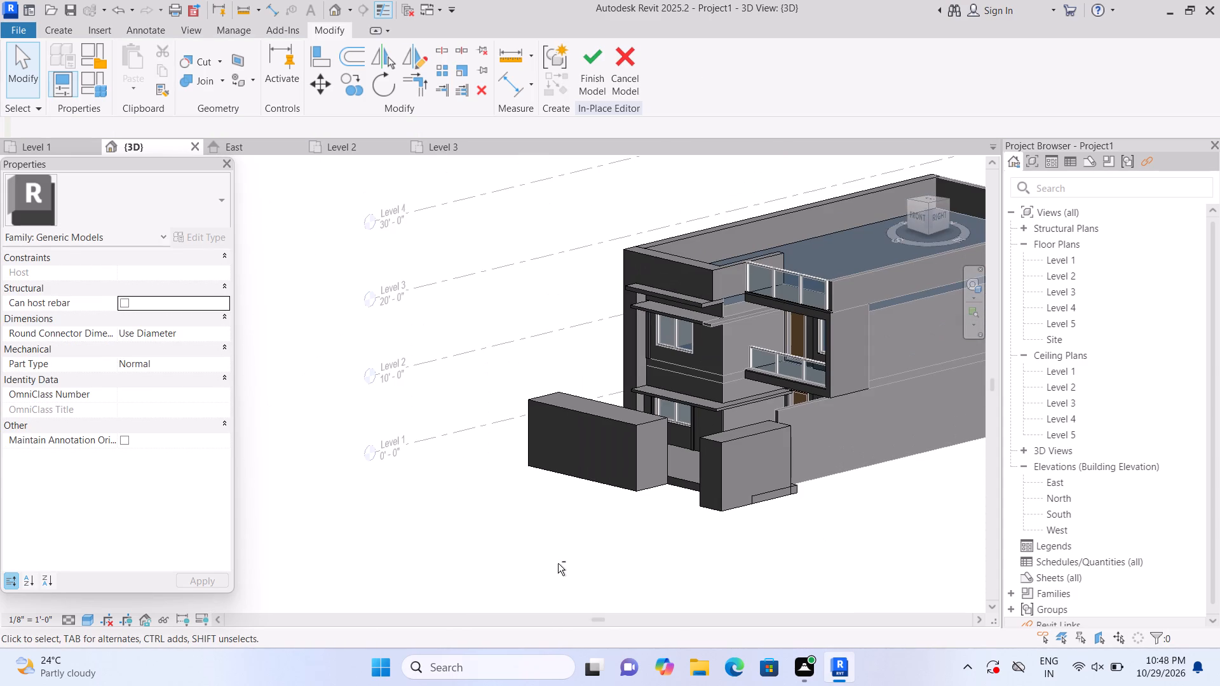
pyautogui.keyDown('shift'); pyautogui.middleClick(566, 568); pyautogui.keyUp('shift')
pyautogui.keyDown('shift'); pyautogui.moveTo(569, 570); pyautogui.dragTo(782, 544, button='middle'); pyautogui.keyUp('shift')
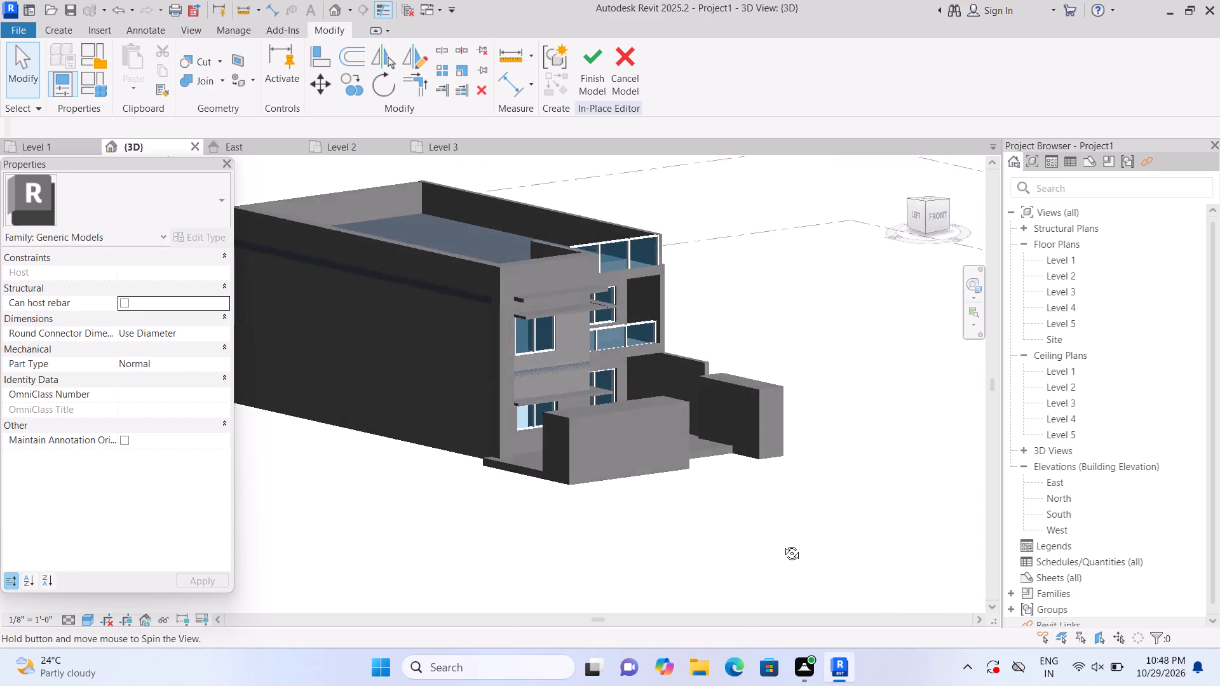
pyautogui.keyDown('shift'); pyautogui.moveTo(782, 544); pyautogui.dragTo(832, 657, button='middle'); pyautogui.keyUp('shift')
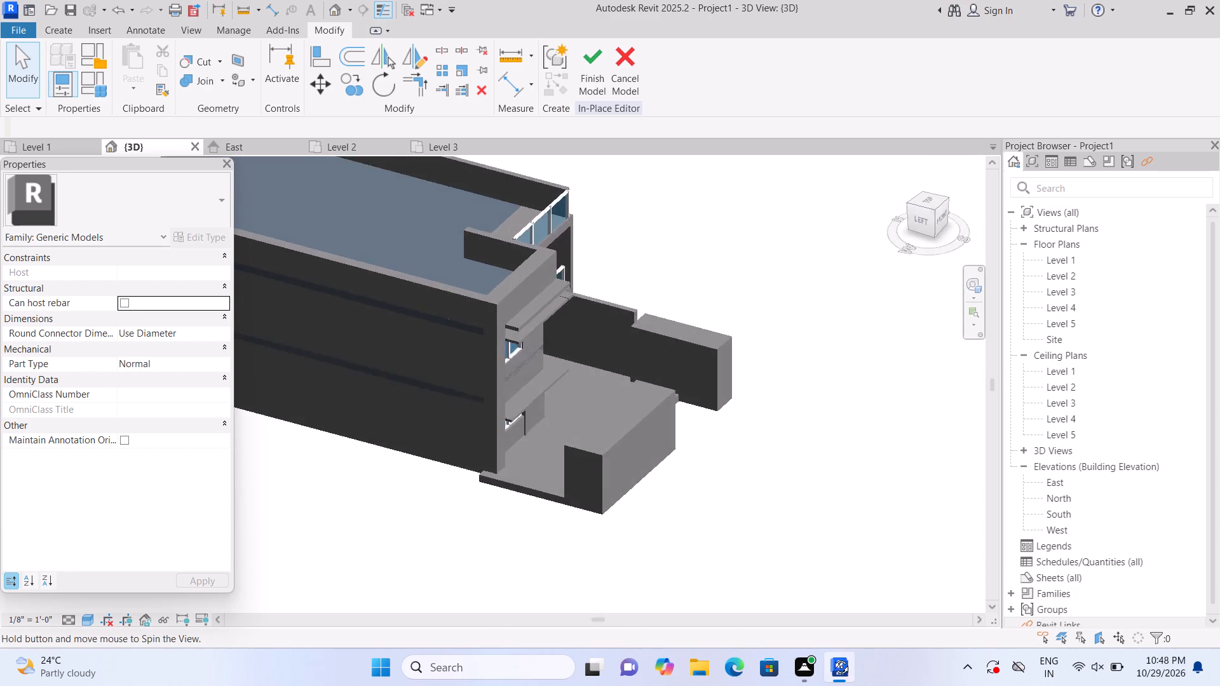
pyautogui.keyDown('shift'); pyautogui.moveTo(832, 657); pyautogui.dragTo(818, 667, button='middle'); pyautogui.keyUp('shift')
pyautogui.scroll(4, 538, 584)
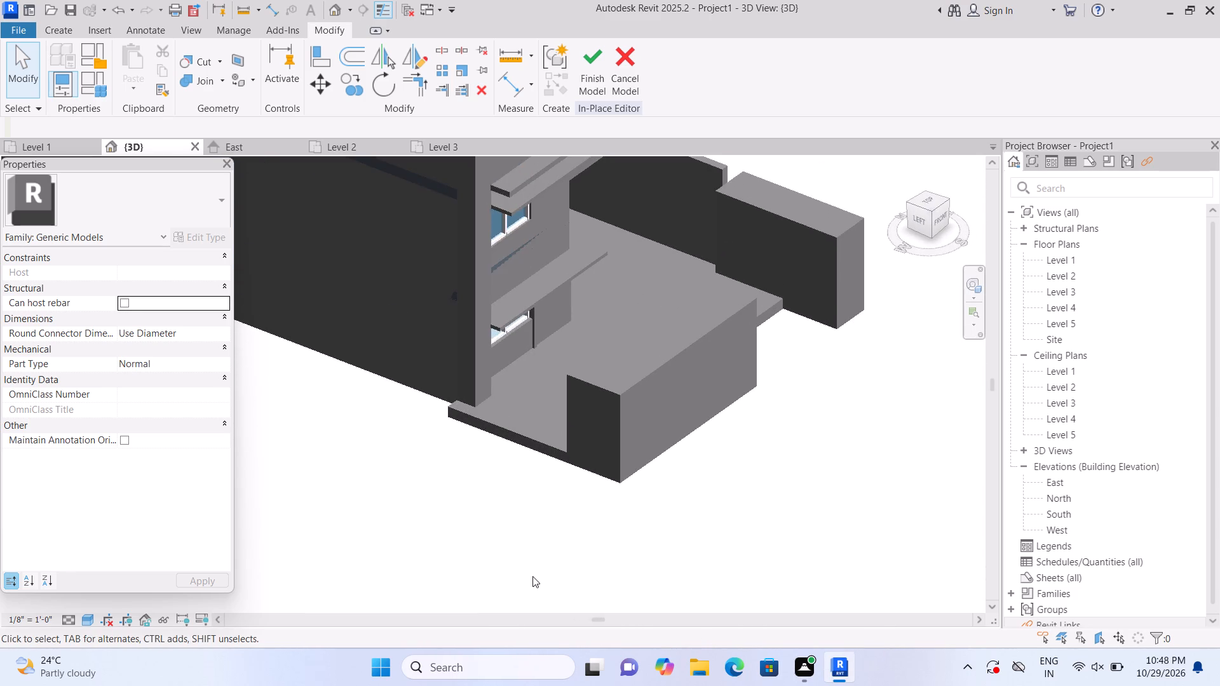
pyautogui.scroll(1, 532, 576)
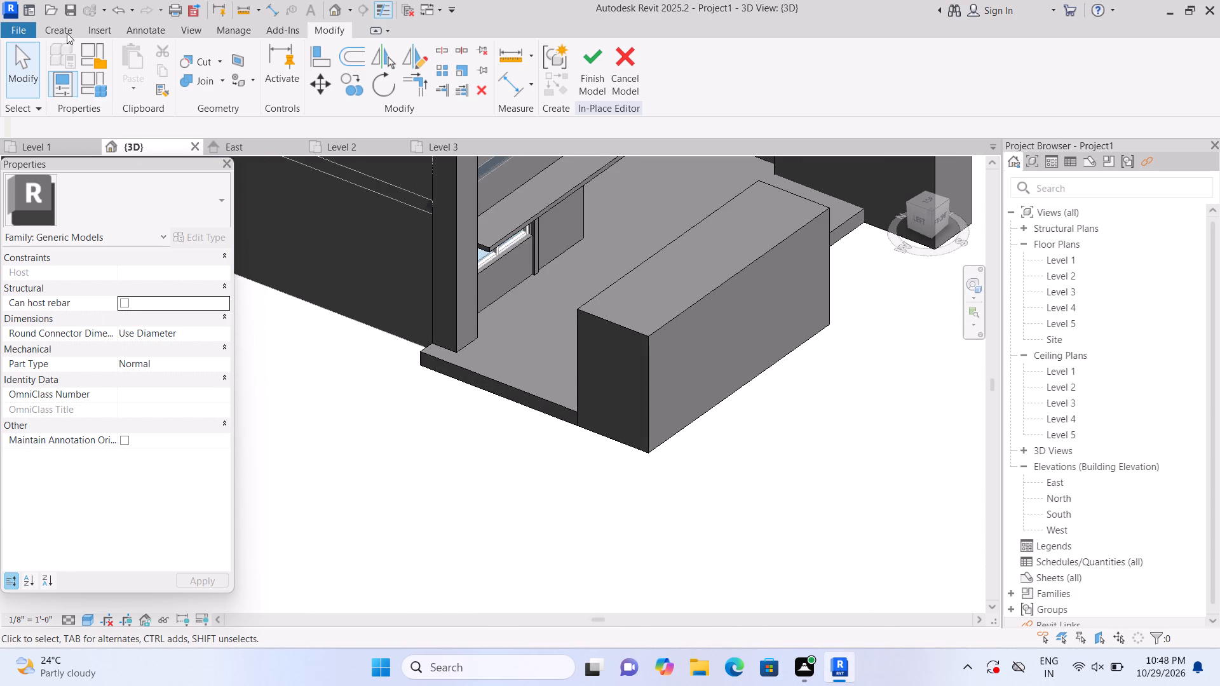
# Extrude a narrow 2" thick rectangular strip, about 12' long, on the platform's top face along its left-side edge, from the long front block to the house wall.
pyautogui.click(67, 33)
pyautogui.click(123, 64)
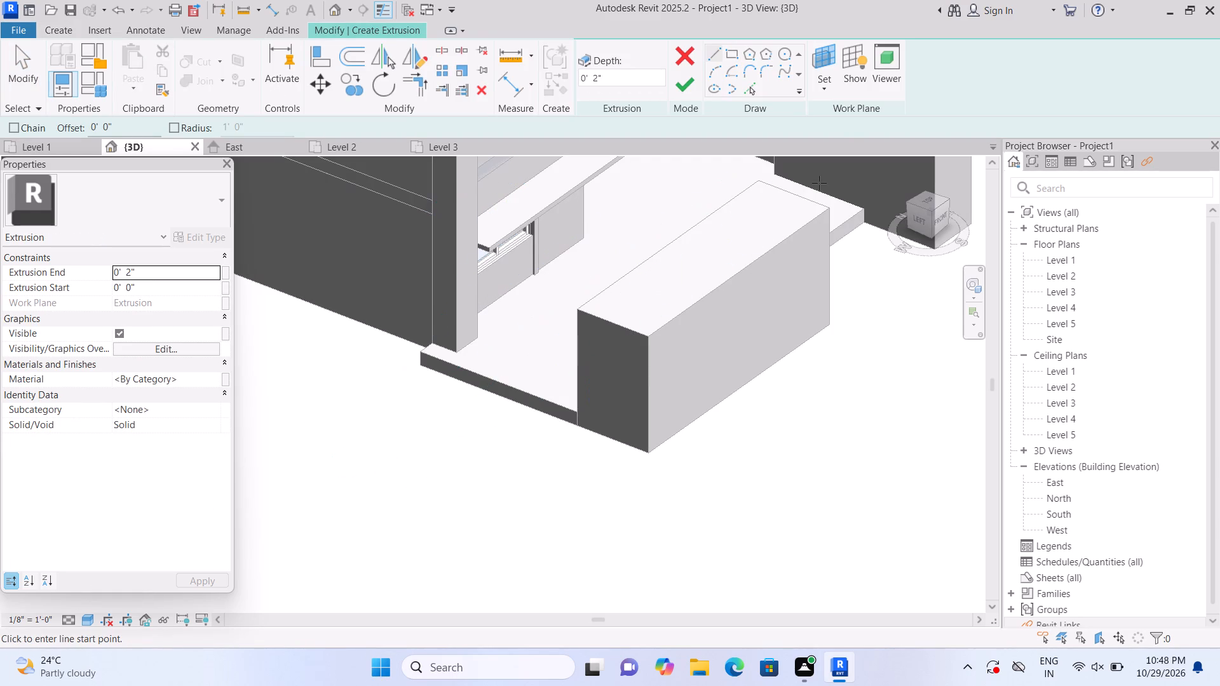
pyautogui.click(825, 84)
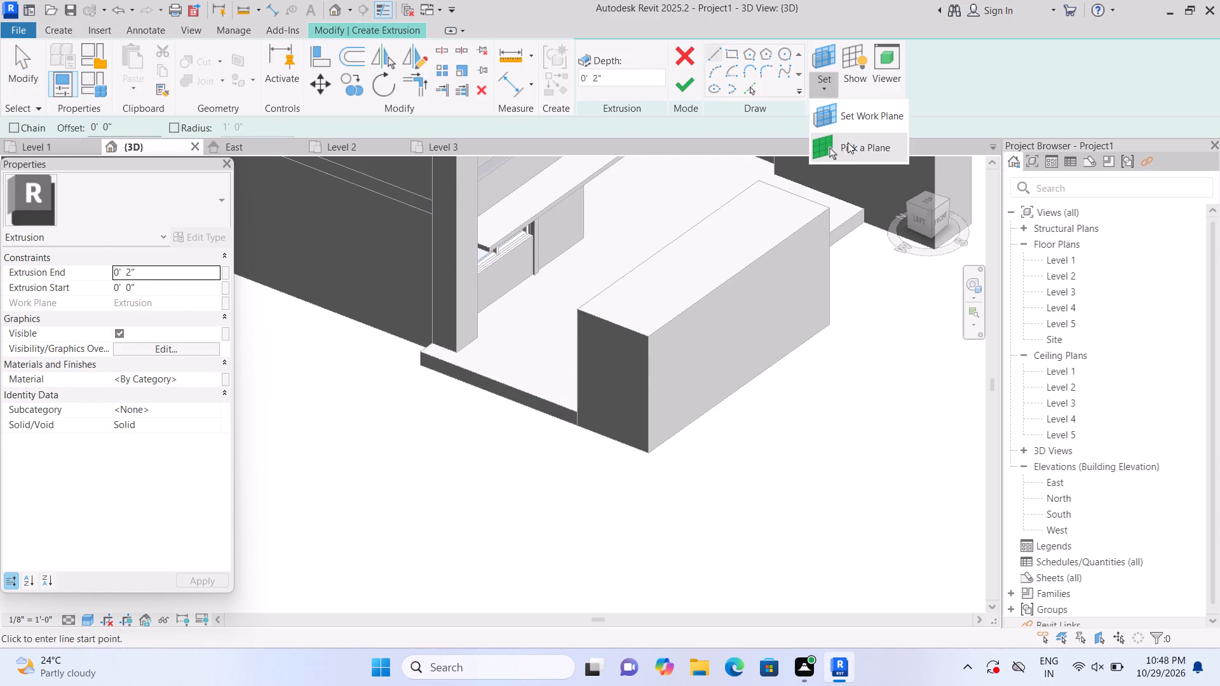
pyautogui.click(848, 143)
pyautogui.click(532, 365)
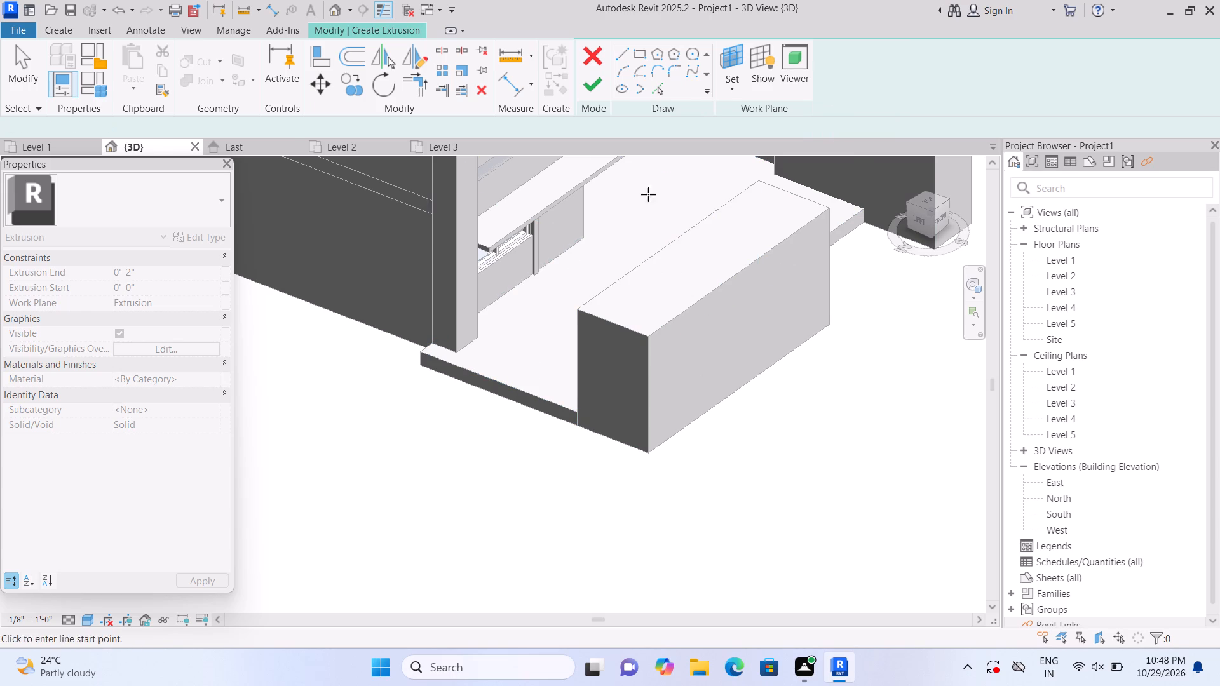
pyautogui.click(738, 53)
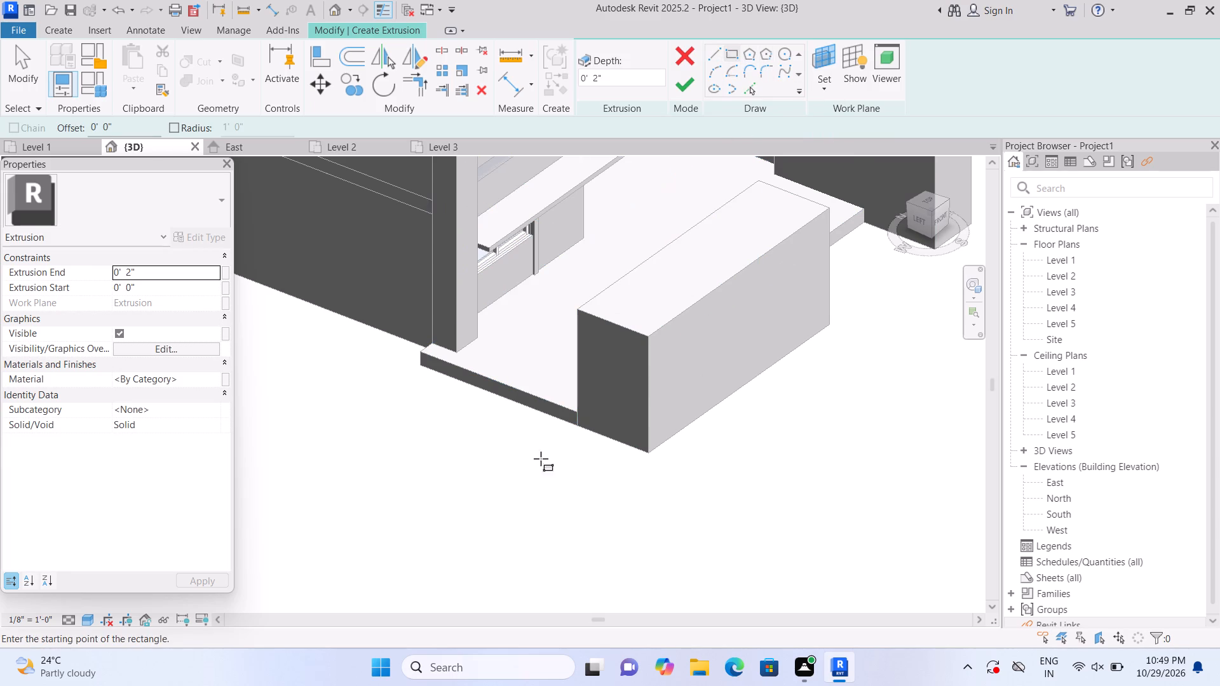
pyautogui.keyDown('shift'); pyautogui.moveTo(452, 524); pyautogui.dragTo(593, 558, button='middle'); pyautogui.keyUp('shift')
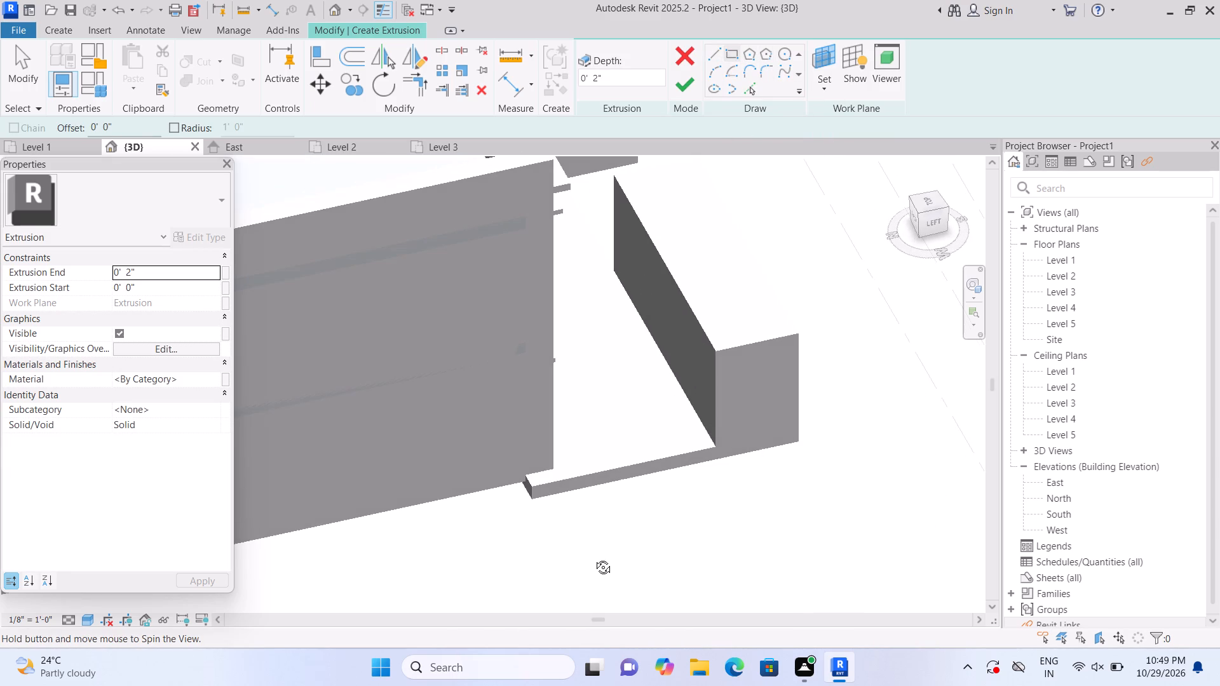
pyautogui.keyDown('shift'); pyautogui.moveTo(593, 558); pyautogui.dragTo(596, 557, button='middle'); pyautogui.keyUp('shift')
pyautogui.scroll(4, 613, 520)
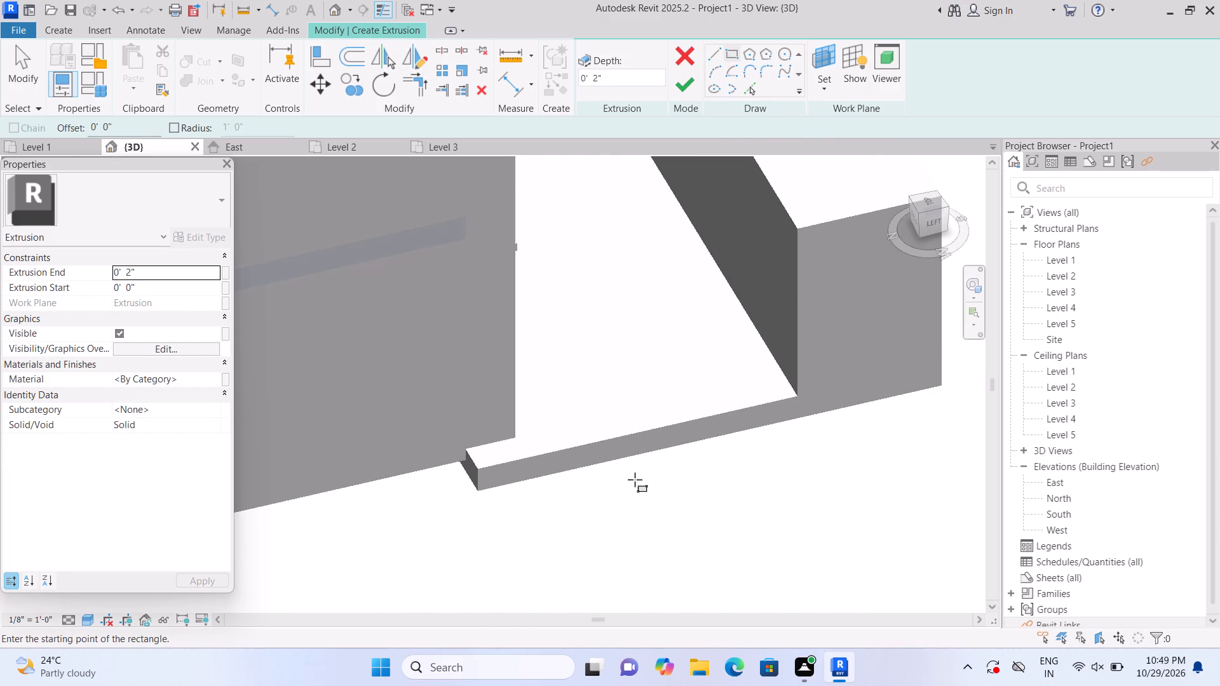
pyautogui.scroll(1, 760, 359)
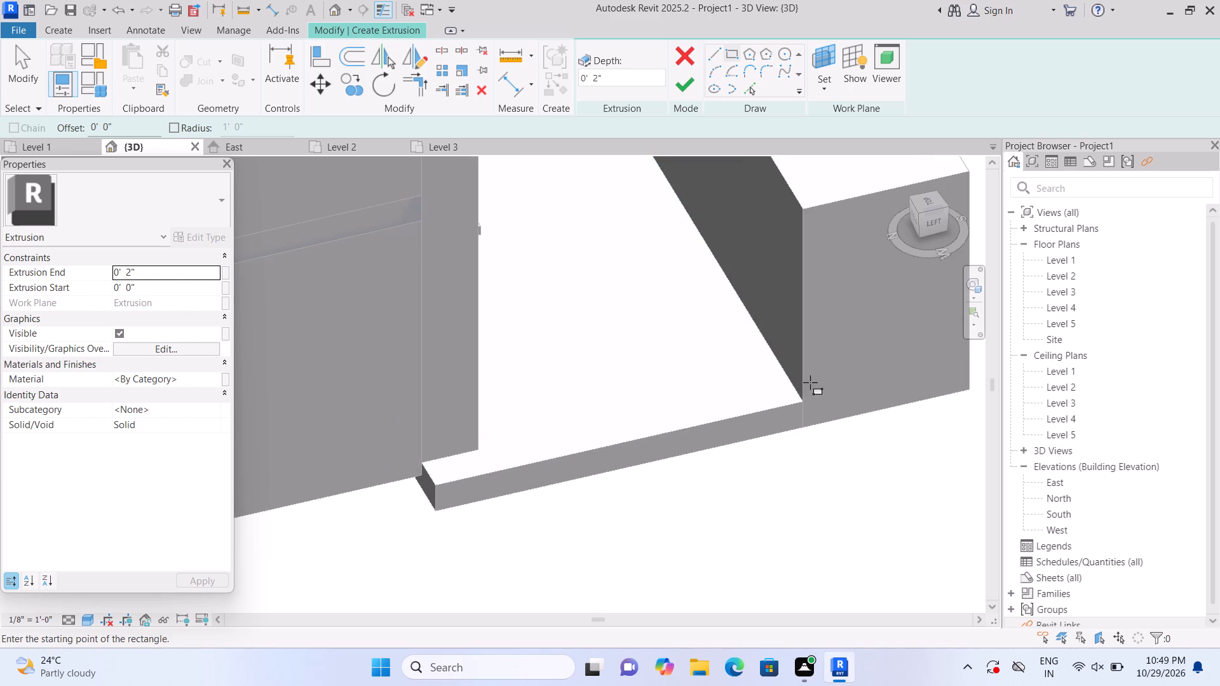
pyautogui.scroll(2, 797, 401)
pyautogui.click(801, 400)
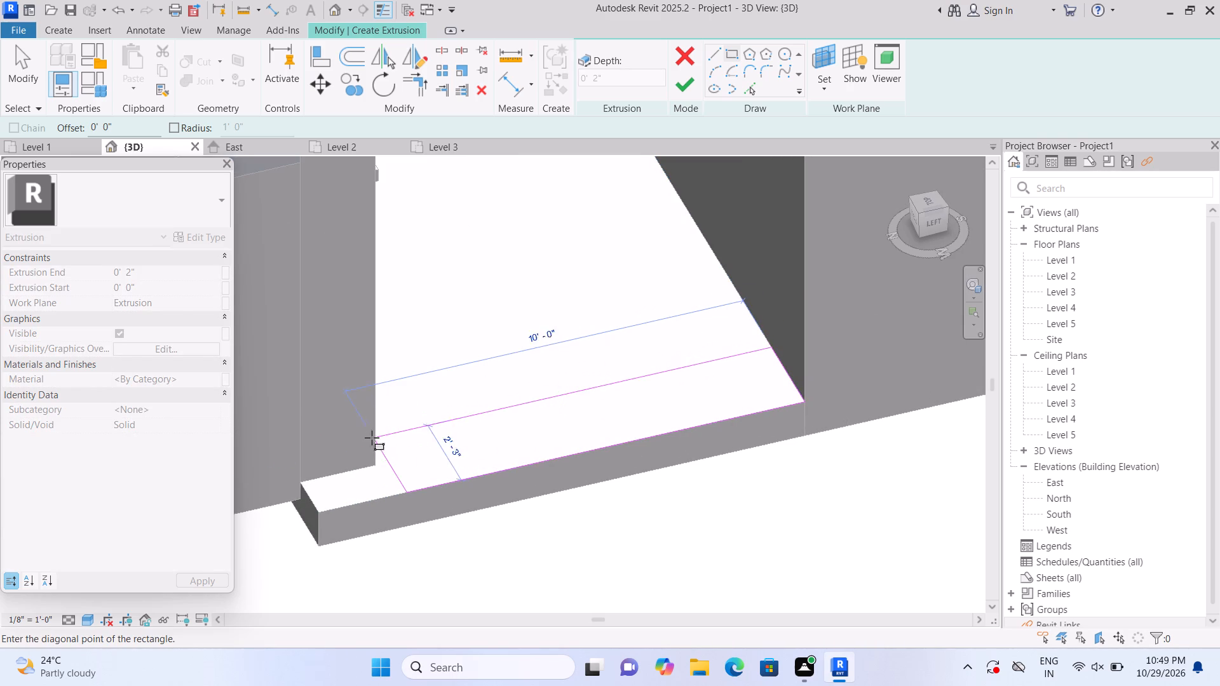
pyautogui.click(300, 479)
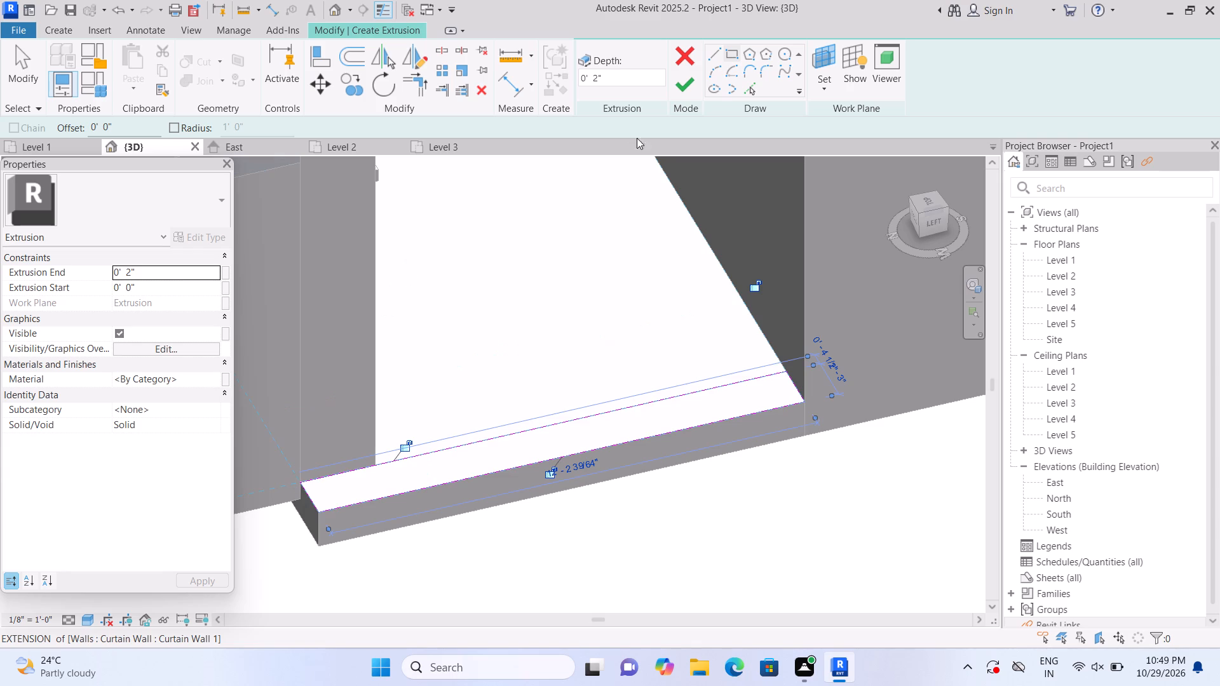
pyautogui.click(694, 86)
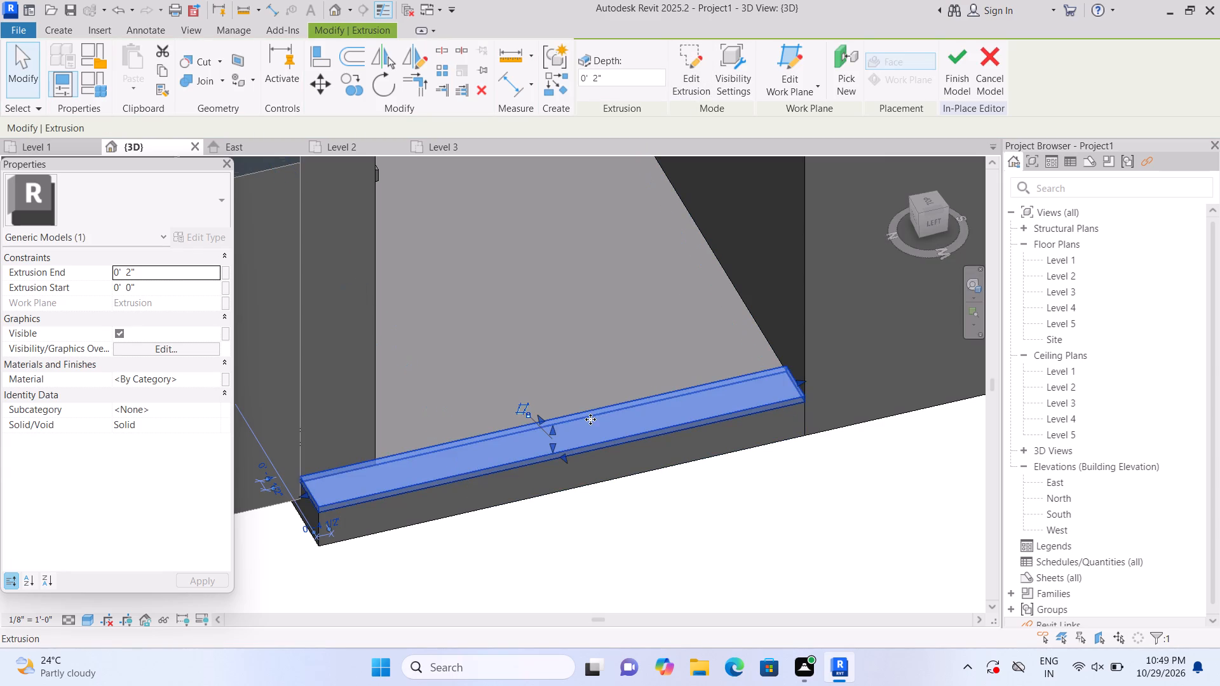
# Raise the side strip's top face until it is level with the top of the long front block.
pyautogui.moveTo(551, 431); pyautogui.dragTo(562, 347)
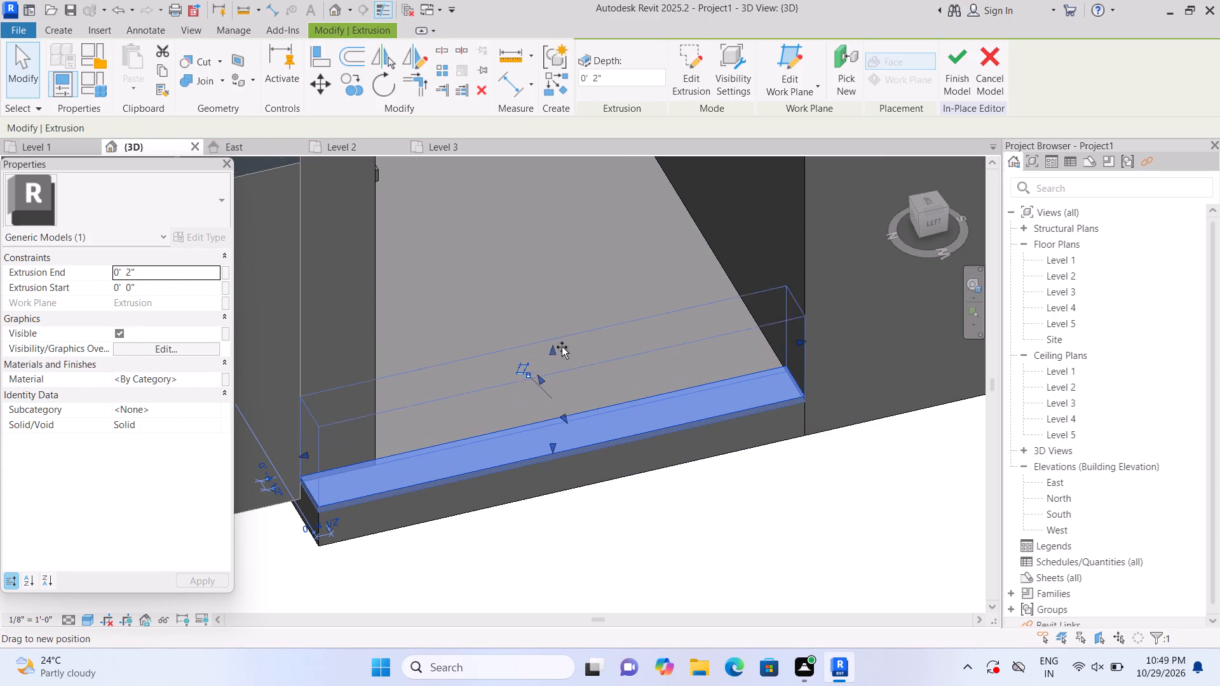
pyautogui.moveTo(562, 347); pyautogui.dragTo(570, 259)
pyautogui.scroll(-3, 572, 276)
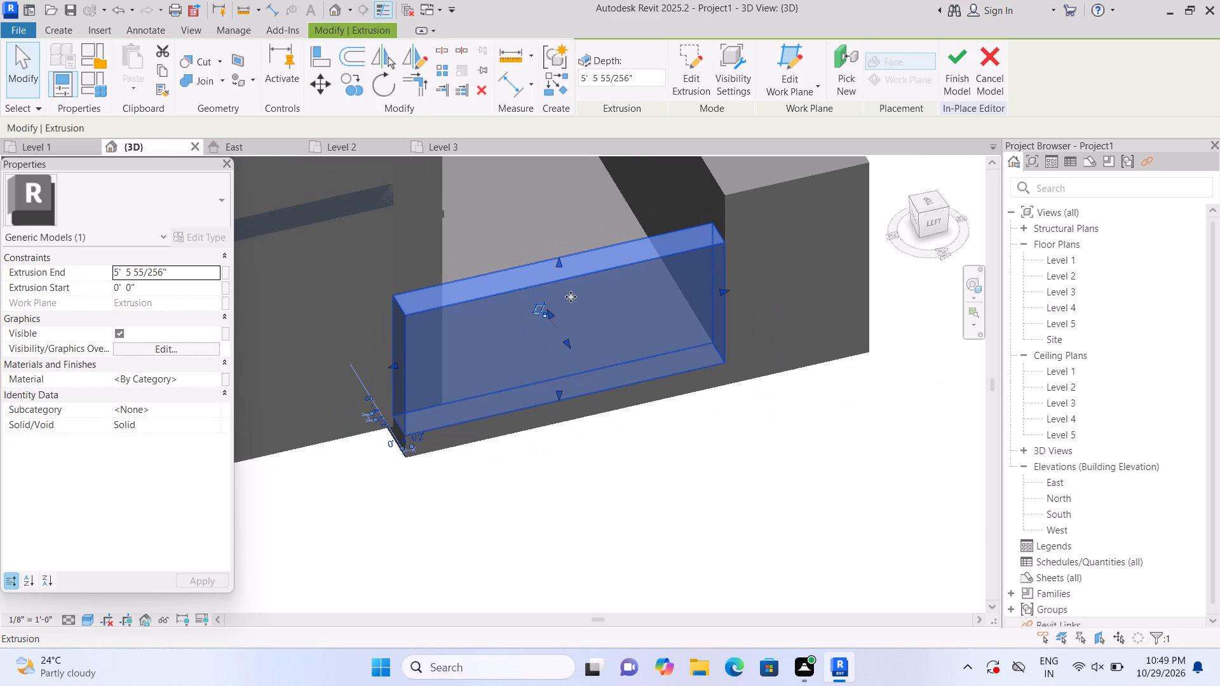
pyautogui.moveTo(560, 259); pyautogui.dragTo(559, 228)
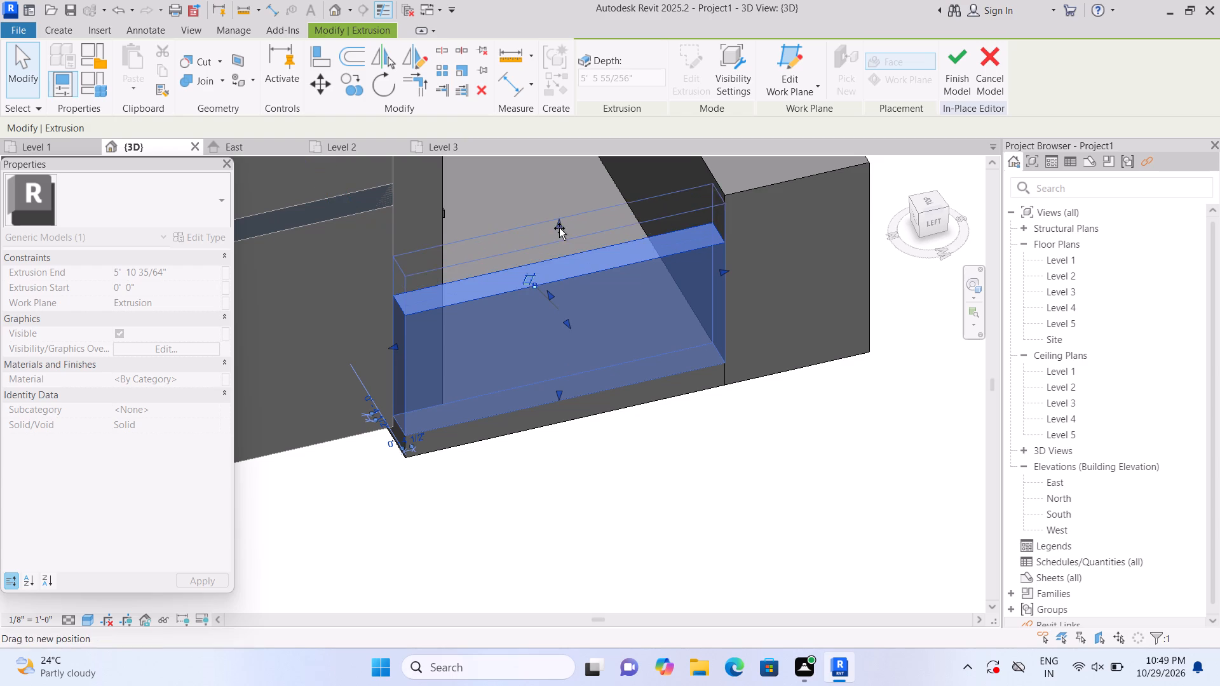
pyautogui.moveTo(559, 228); pyautogui.dragTo(559, 225)
pyautogui.click(627, 423)
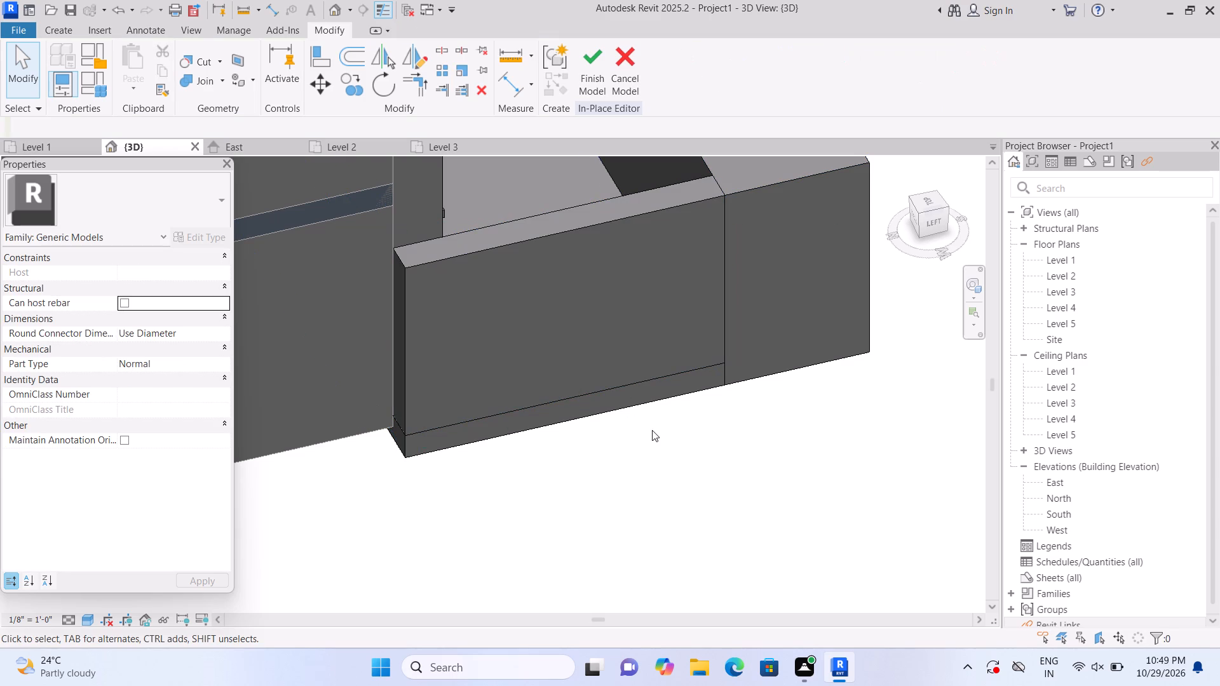
# Join the raised side wall's geometry with the long front block.
pyautogui.click(223, 77)
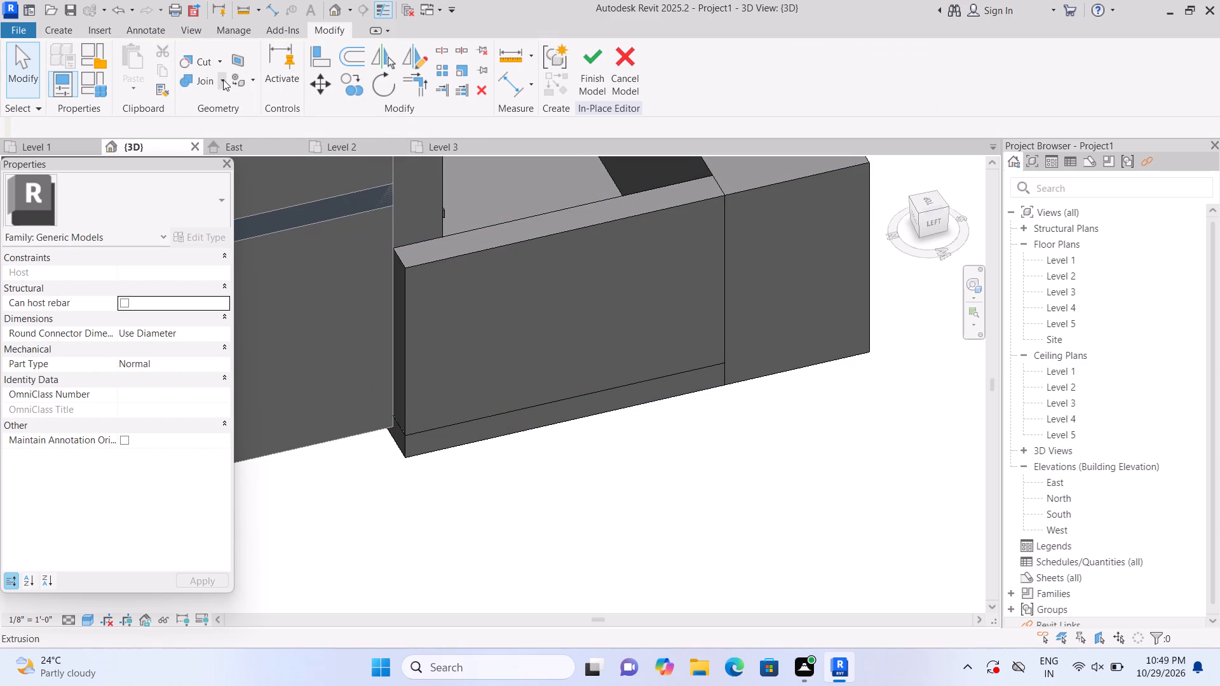
pyautogui.click(230, 107)
pyautogui.click(533, 232)
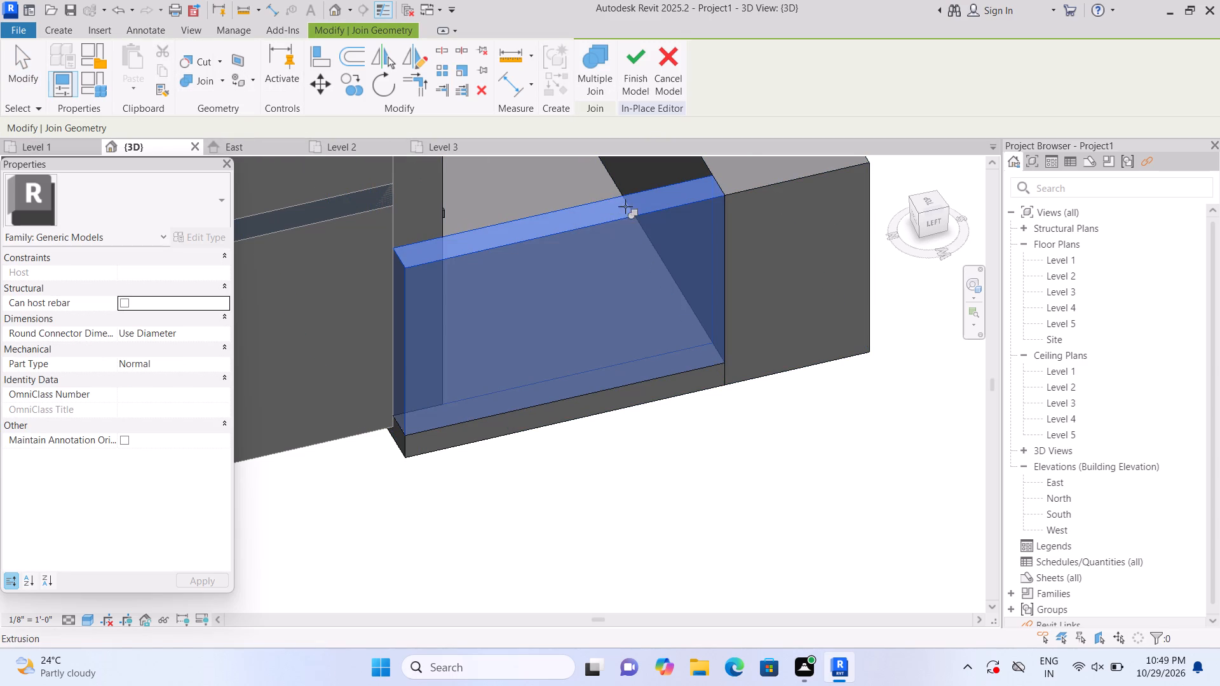
pyautogui.click(771, 195)
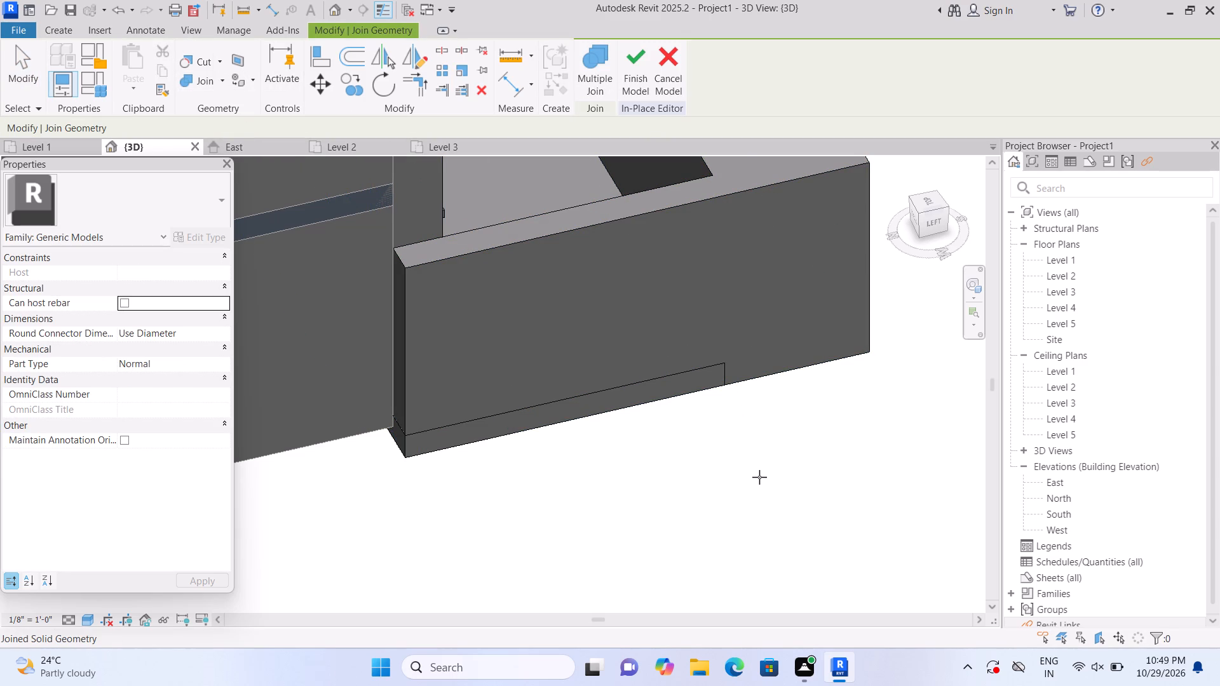
# Examine the joined side wall and front block from around the whole house, and end the Join Geometry command.
pyautogui.keyDown('shift'); pyautogui.moveTo(765, 476); pyautogui.dragTo(594, 527, button='middle'); pyautogui.keyUp('shift')
pyautogui.scroll(-3, 627, 491)
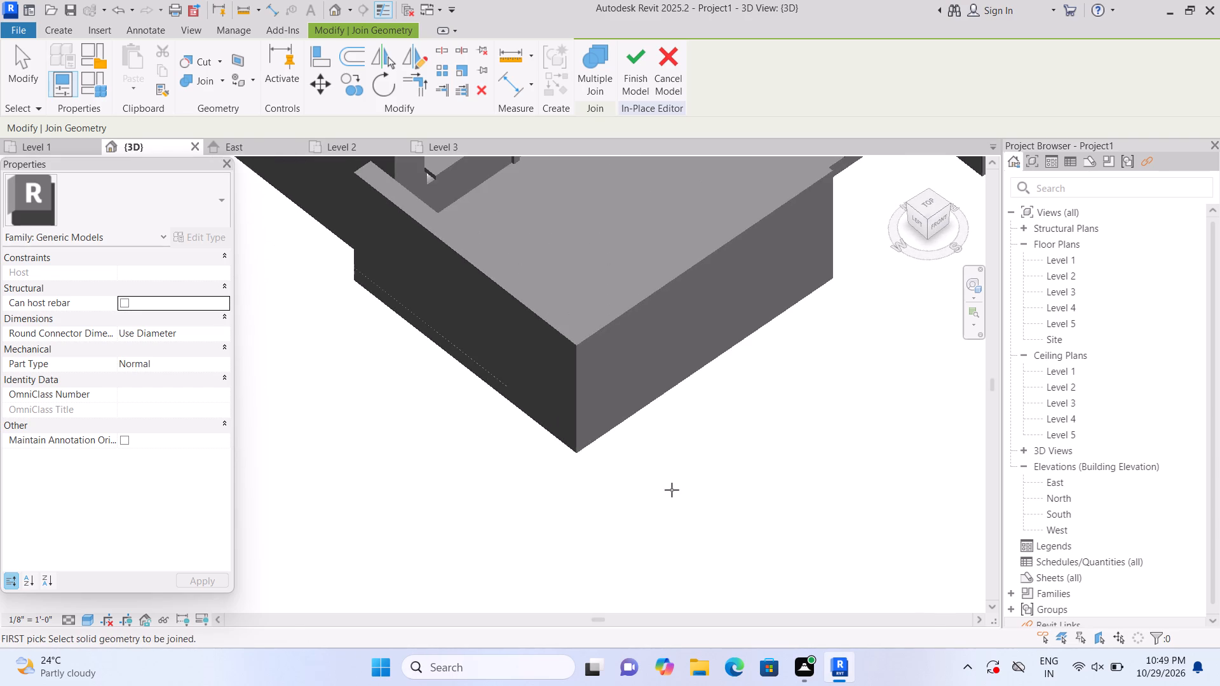
pyautogui.keyDown('shift'); pyautogui.moveTo(701, 472); pyautogui.dragTo(616, 504, button='middle'); pyautogui.keyUp('shift')
pyautogui.keyDown('shift'); pyautogui.middleClick(616, 504); pyautogui.keyUp('shift')
pyautogui.keyDown('shift'); pyautogui.middleClick(616, 504); pyautogui.keyUp('shift')
pyautogui.scroll(1, 432, 535)
pyautogui.keyDown('shift'); pyautogui.moveTo(608, 499); pyautogui.dragTo(488, 548, button='middle'); pyautogui.keyUp('shift')
pyautogui.keyDown('shift'); pyautogui.moveTo(487, 563); pyautogui.dragTo(532, 465, button='middle'); pyautogui.keyUp('shift')
pyautogui.keyDown('shift'); pyautogui.scroll(4, 370, 557); pyautogui.keyUp('shift')
pyautogui.scroll(1, 632, 516)
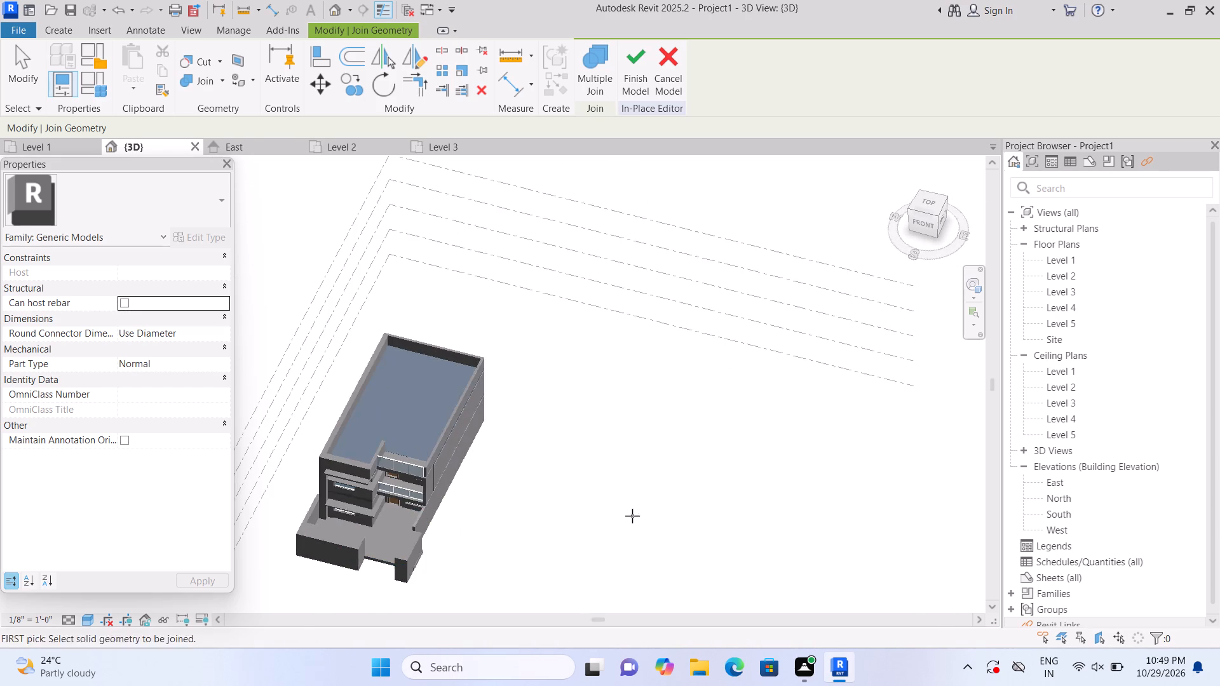
pyautogui.keyDown('shift'); pyautogui.moveTo(629, 523); pyautogui.dragTo(543, 567, button='middle'); pyautogui.keyUp('shift')
pyautogui.keyDown('shift'); pyautogui.moveTo(484, 570); pyautogui.dragTo(721, 461, button='middle'); pyautogui.keyUp('shift')
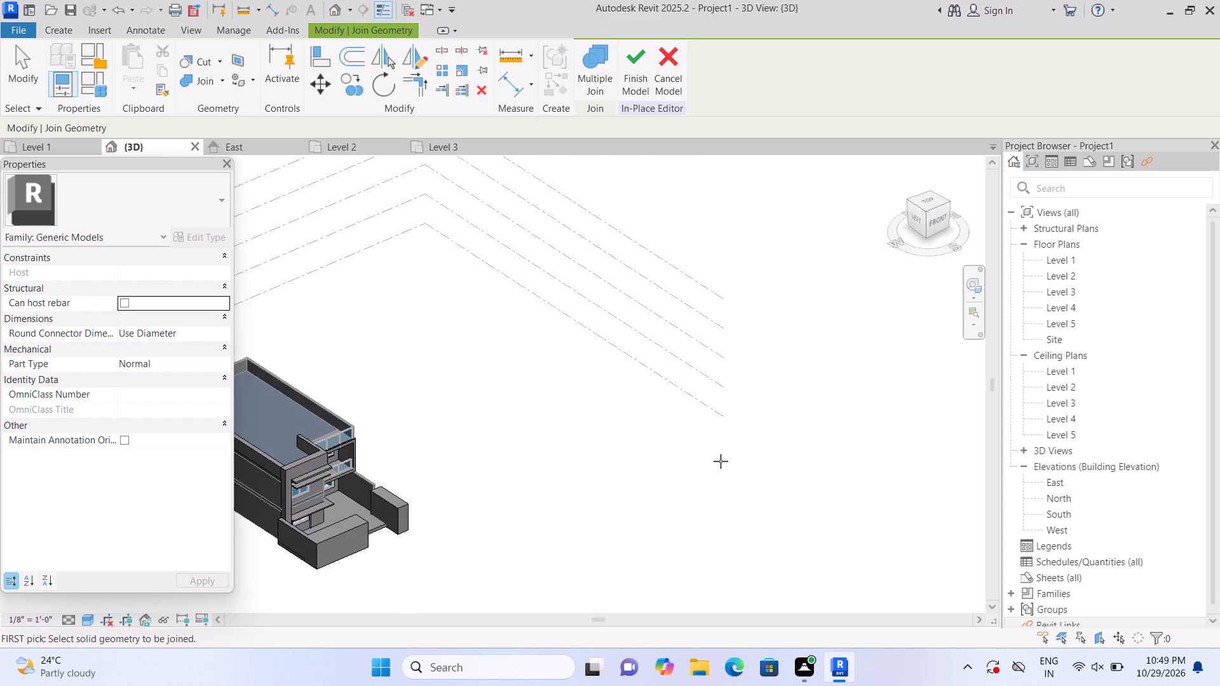
pyautogui.keyDown('shift'); pyautogui.moveTo(707, 487); pyautogui.dragTo(482, 567, button='middle'); pyautogui.keyUp('shift')
pyautogui.scroll(3, 351, 543)
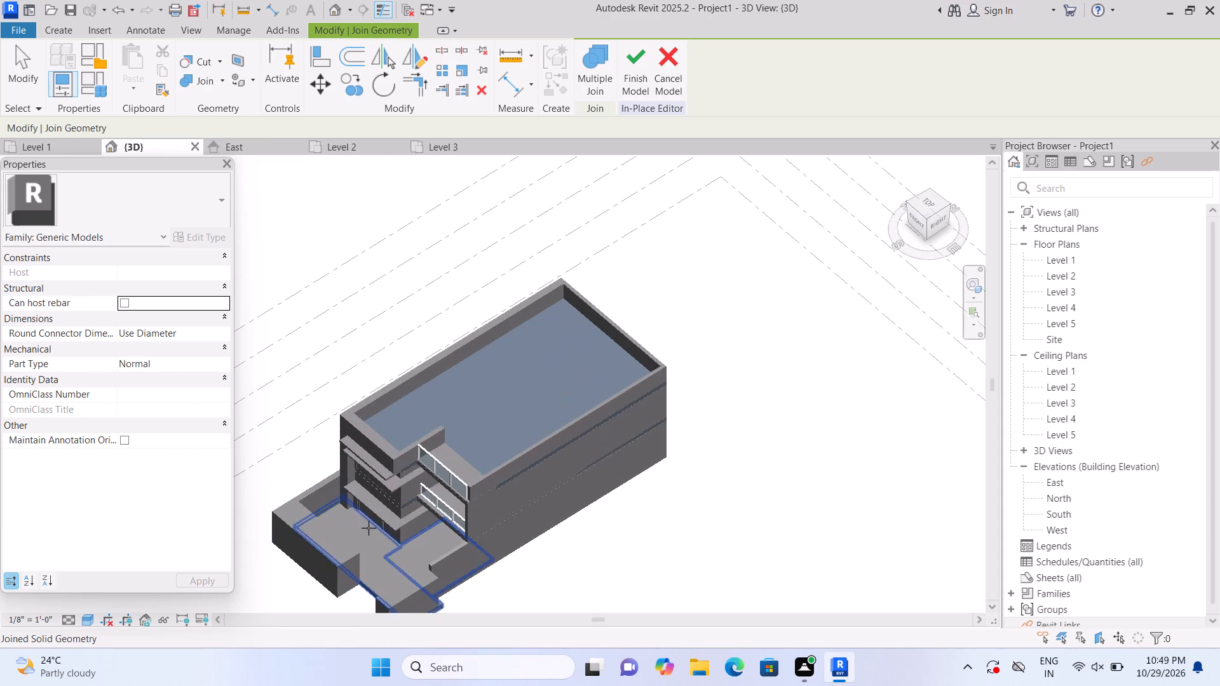
pyautogui.scroll(2, 369, 528)
pyautogui.moveTo(617, 573); pyautogui.dragTo(783, 420, button='middle')
pyautogui.middleClick(783, 420)
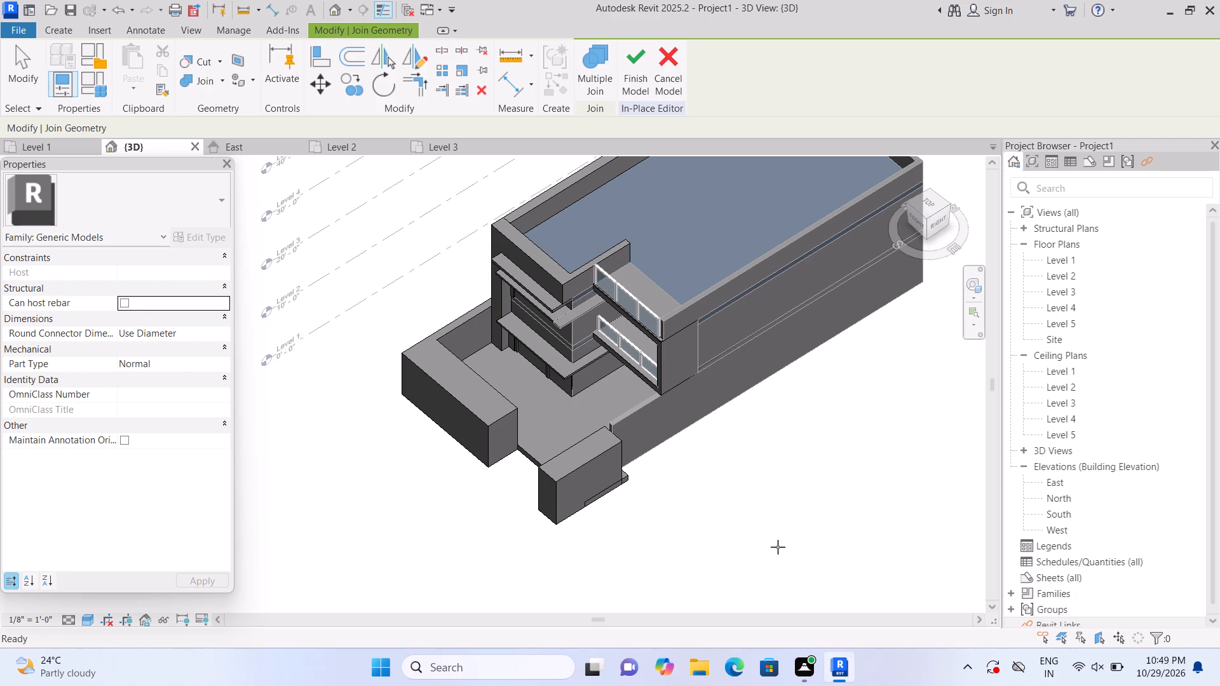
pyautogui.press('Escape')
pyautogui.keyDown('shift'); pyautogui.moveTo(756, 539); pyautogui.dragTo(674, 574); pyautogui.keyUp('shift')
pyautogui.press('Escape')
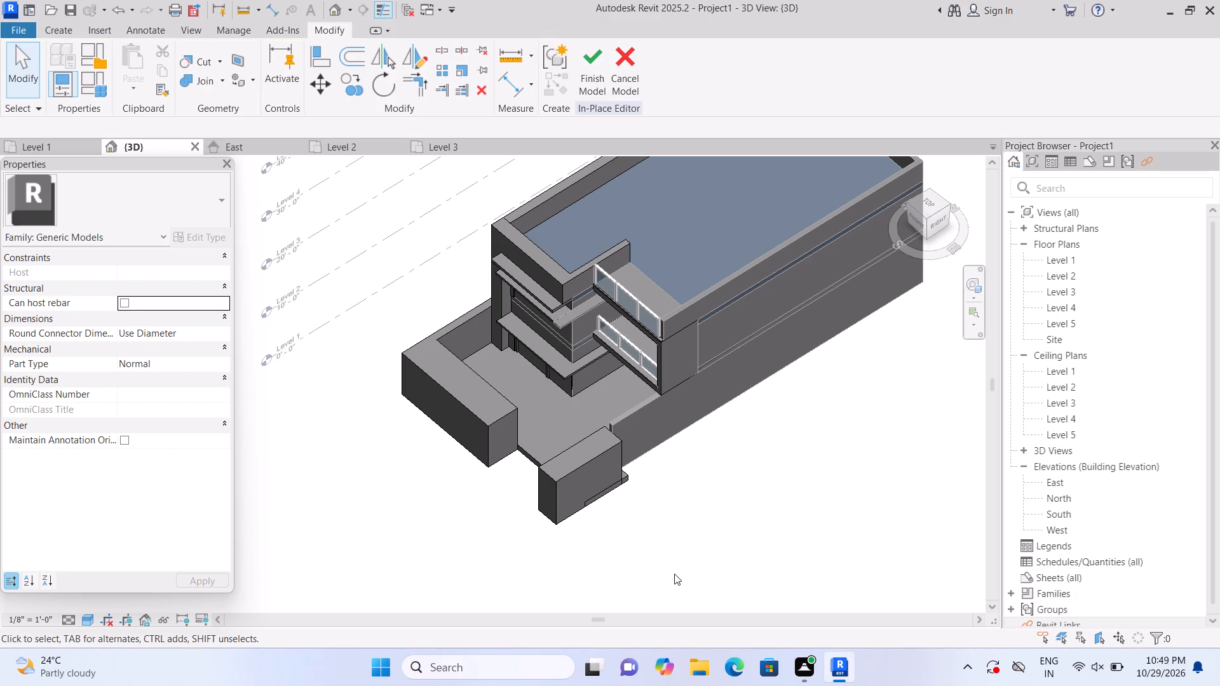
# Examine the front of the house, including the gap between the two blocks and the corner block's side of the platform.
pyautogui.keyDown('shift'); pyautogui.moveTo(418, 520); pyautogui.dragTo(531, 555, button='middle'); pyautogui.keyUp('shift')
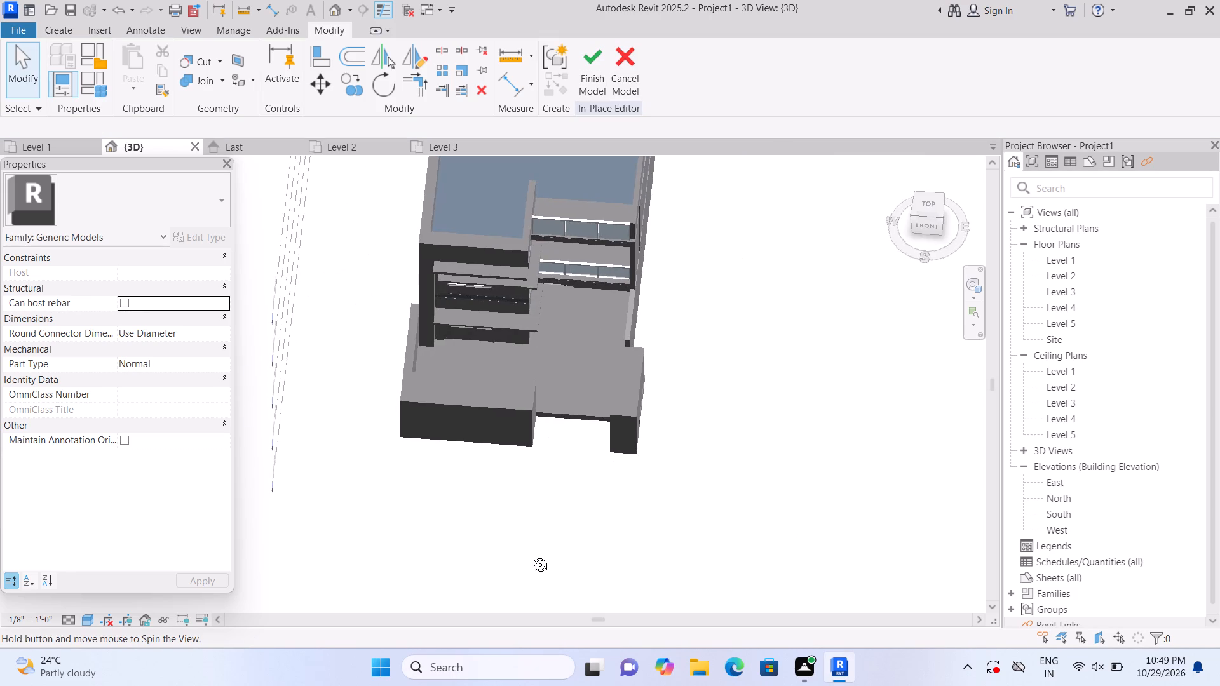
pyautogui.keyDown('shift'); pyautogui.moveTo(531, 555); pyautogui.dragTo(450, 517, button='middle'); pyautogui.keyUp('shift')
pyautogui.keyDown('shift'); pyautogui.moveTo(461, 501); pyautogui.dragTo(481, 470, button='middle'); pyautogui.keyUp('shift')
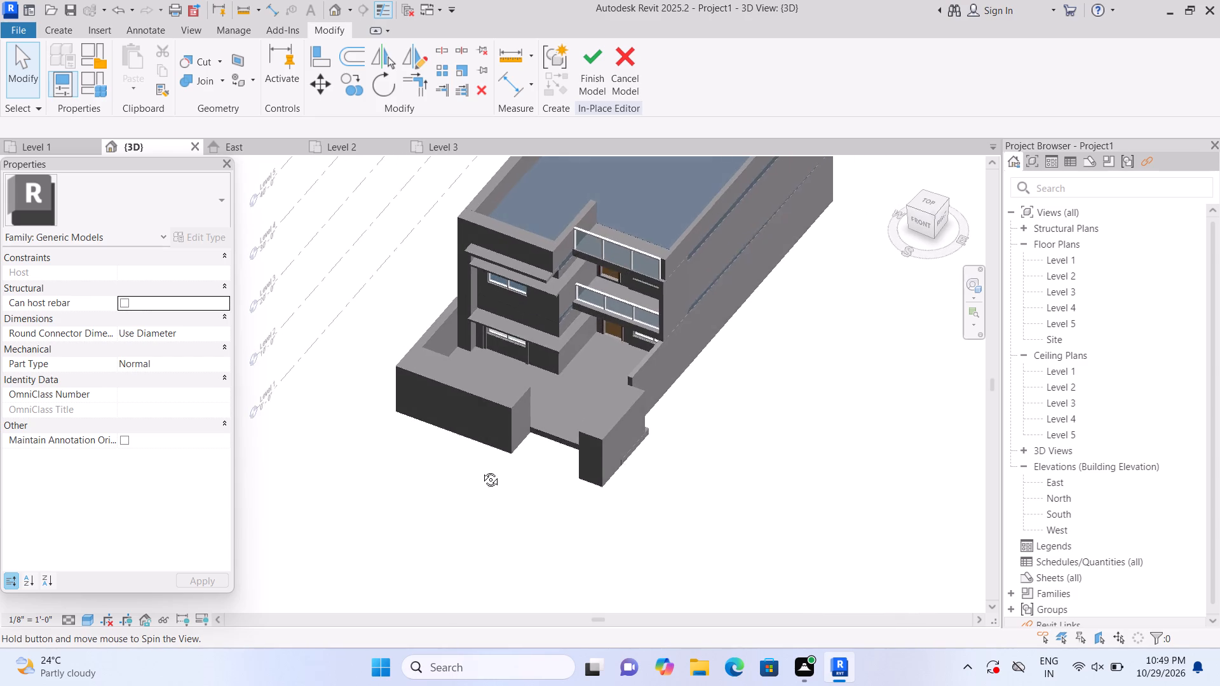
pyautogui.keyDown('shift'); pyautogui.moveTo(481, 470); pyautogui.dragTo(482, 469, button='middle'); pyautogui.keyUp('shift')
pyautogui.scroll(1, 466, 514)
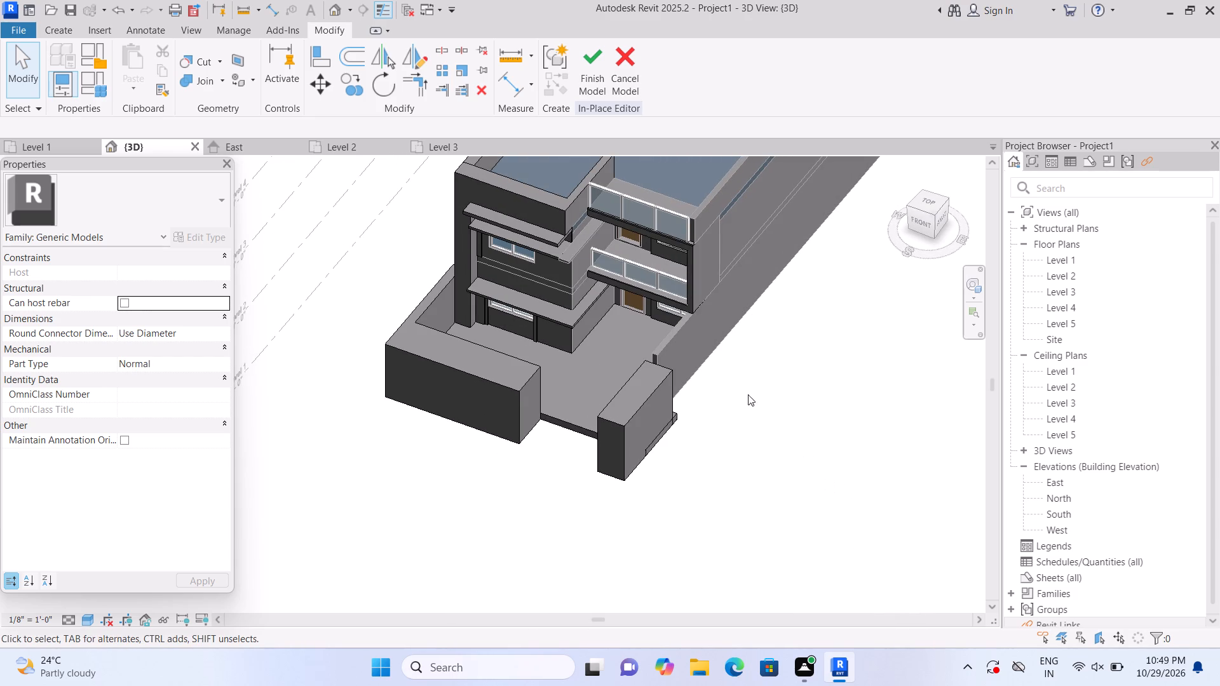
pyautogui.scroll(-1, 801, 423)
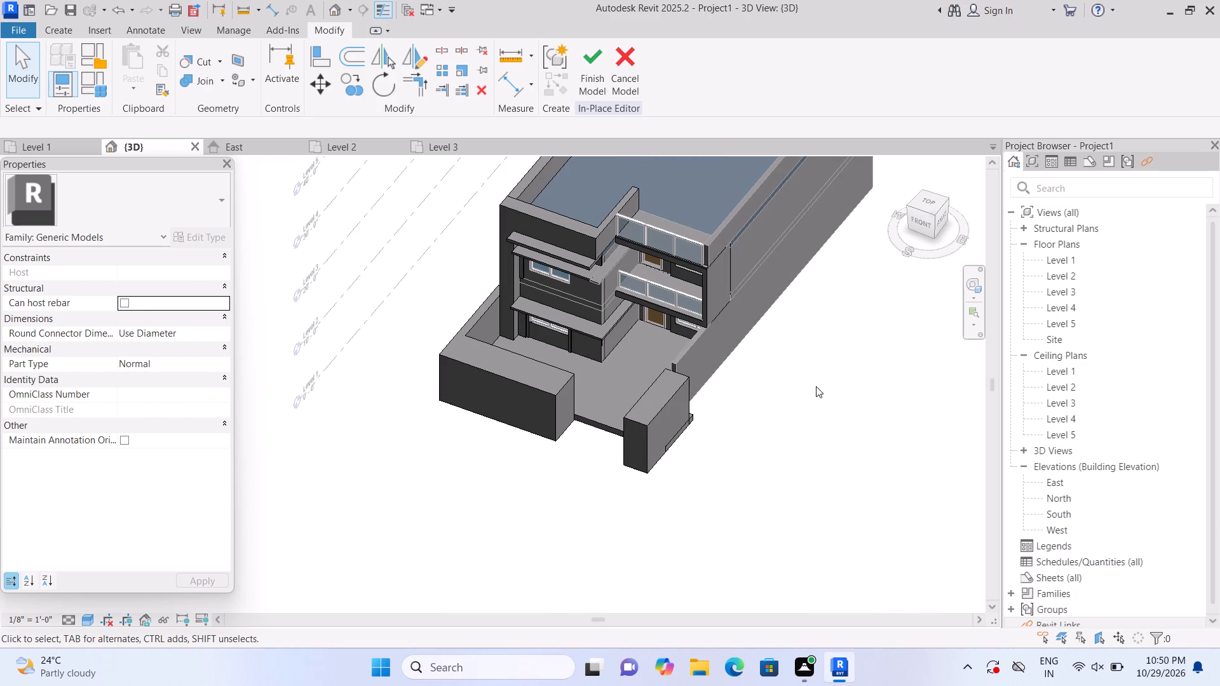
pyautogui.scroll(-3, 811, 346)
pyautogui.scroll(2, 802, 323)
pyautogui.scroll(1, 789, 380)
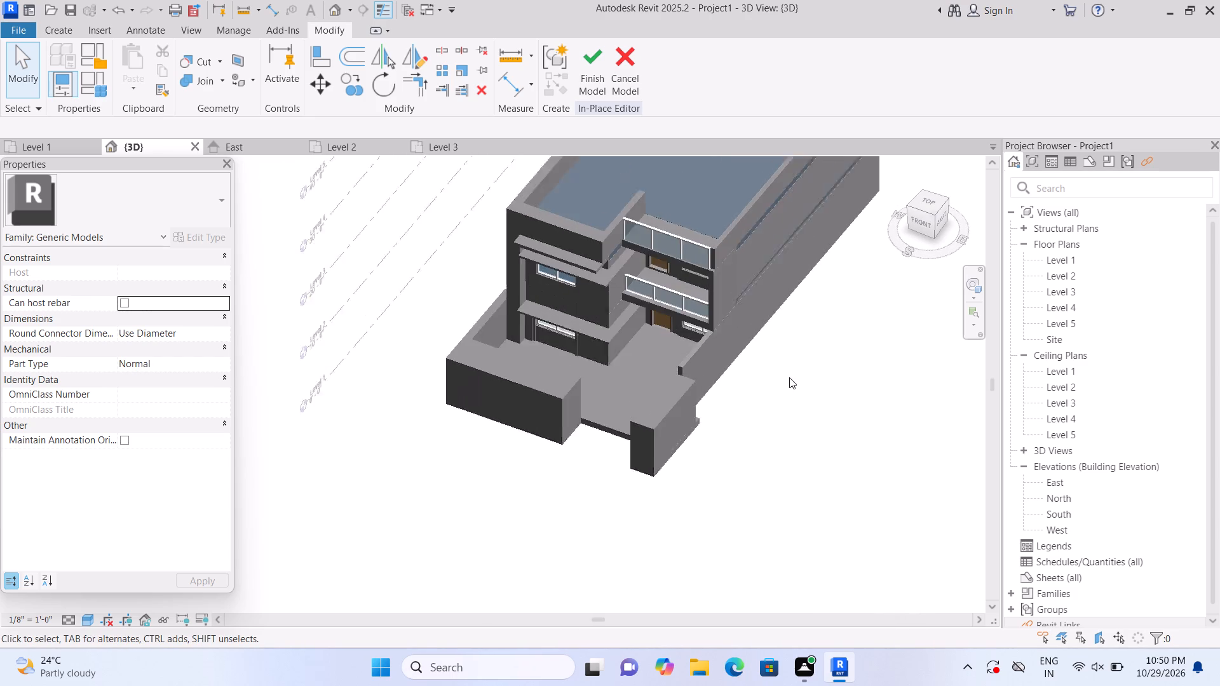
# Start a void extrusion on the long front block's front face and sketch a 16' by 6' rectangle, using a 2" offset.
pyautogui.scroll(2, 789, 377)
pyautogui.moveTo(793, 407); pyautogui.dragTo(779, 492, button='middle')
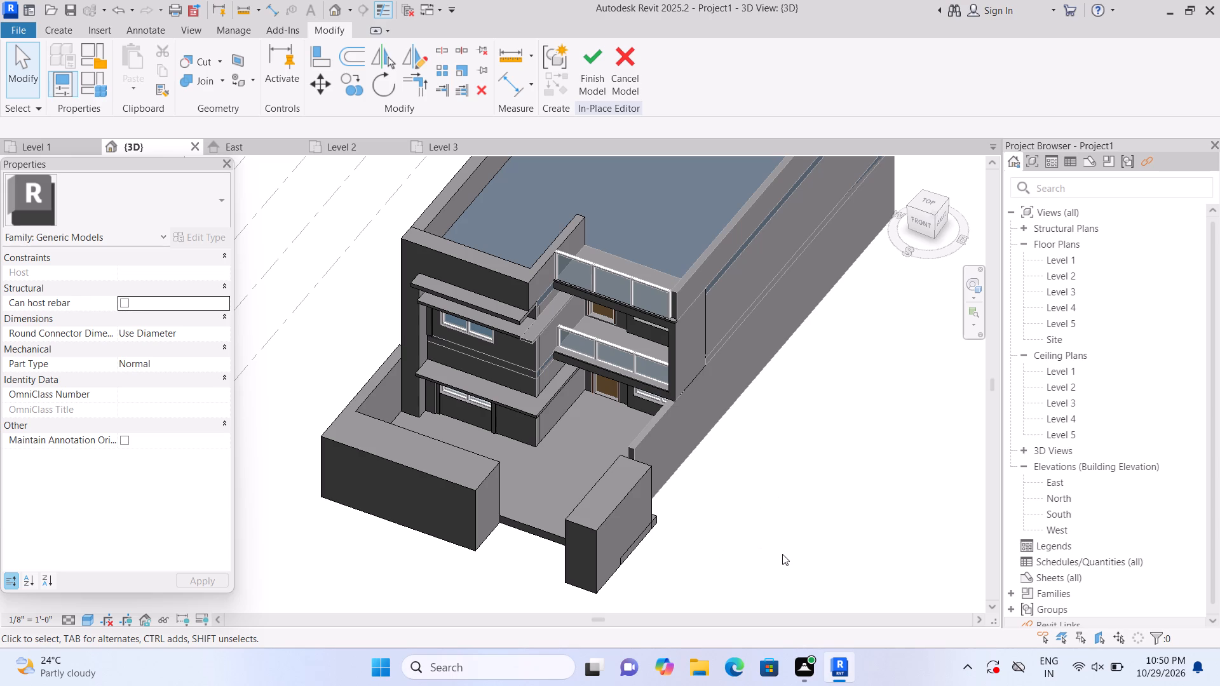
pyautogui.keyDown('shift'); pyautogui.scroll(1, 769, 482); pyautogui.keyUp('shift')
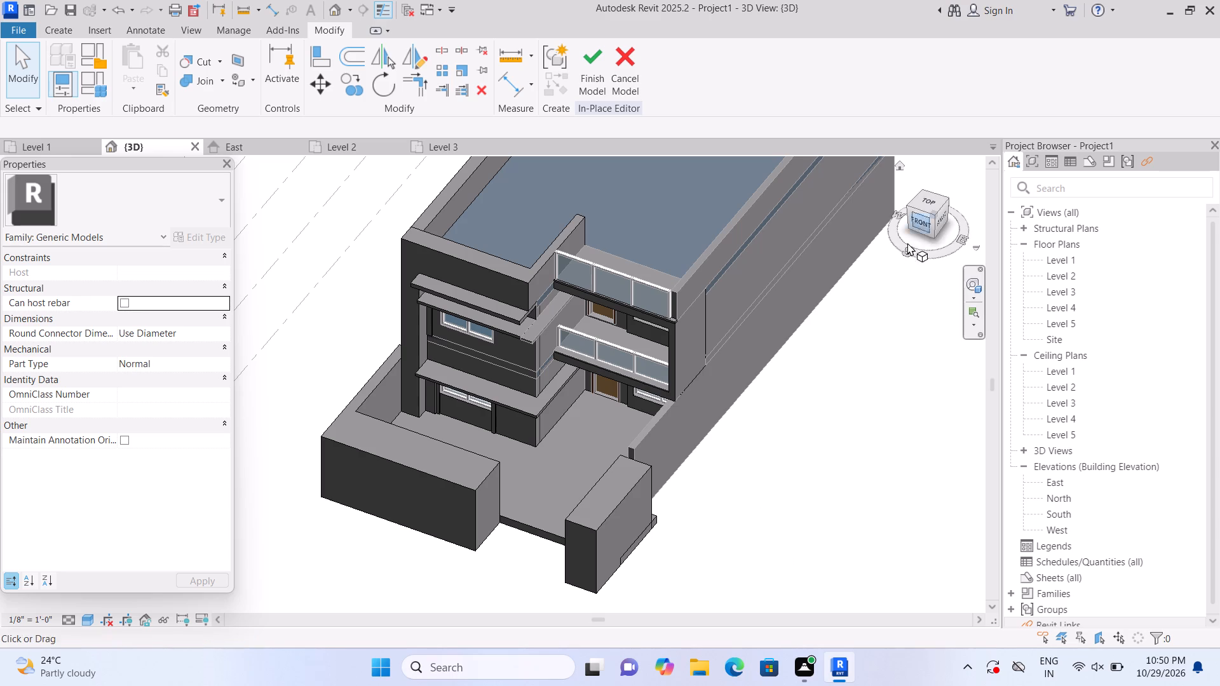
pyautogui.click(921, 224)
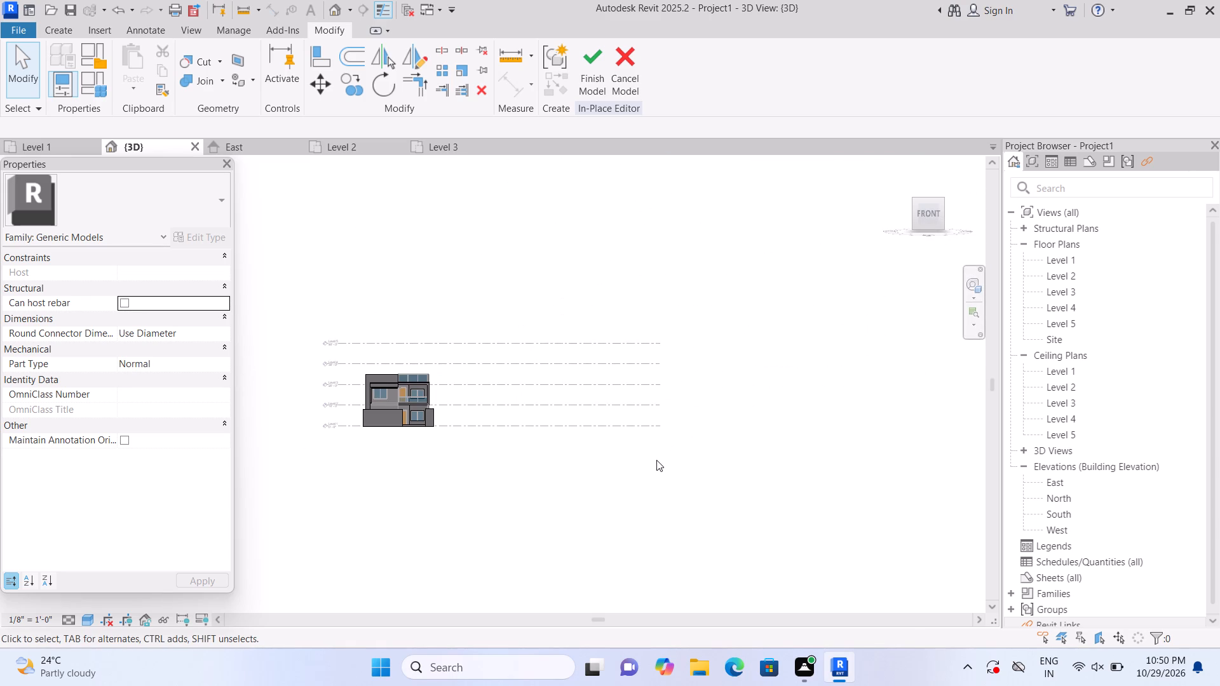
pyautogui.scroll(1, 9, 322)
pyautogui.scroll(7, 359, 441)
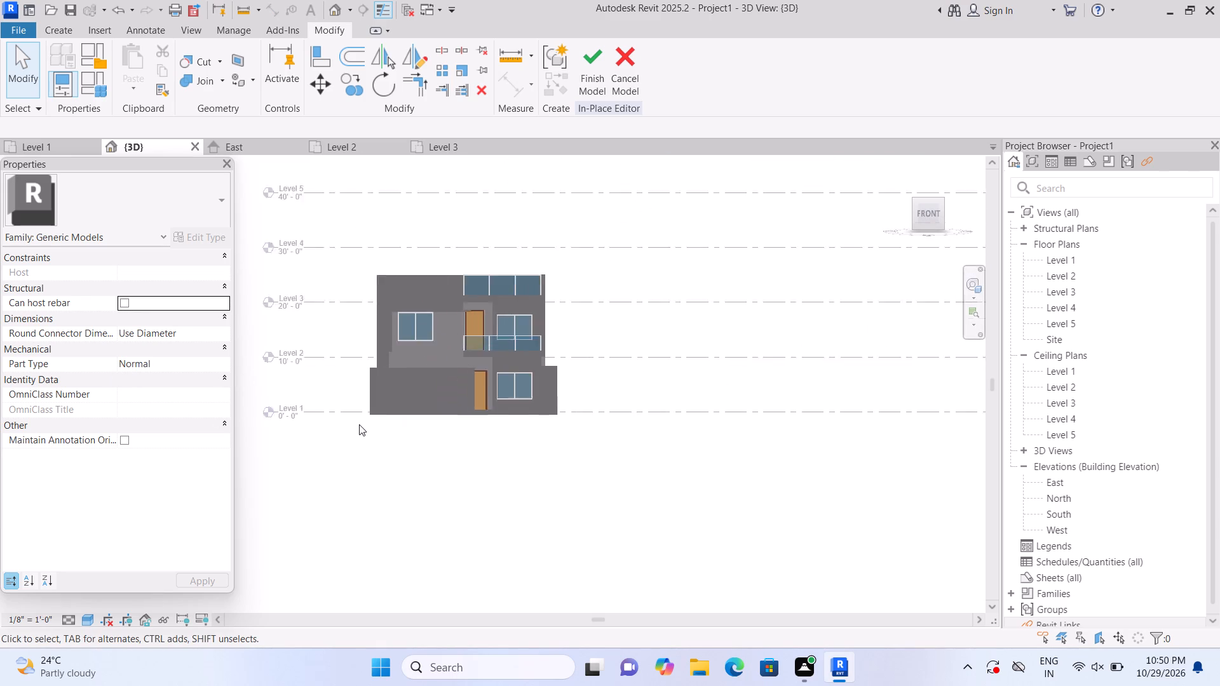
pyautogui.scroll(3, 359, 424)
pyautogui.scroll(3, 408, 410)
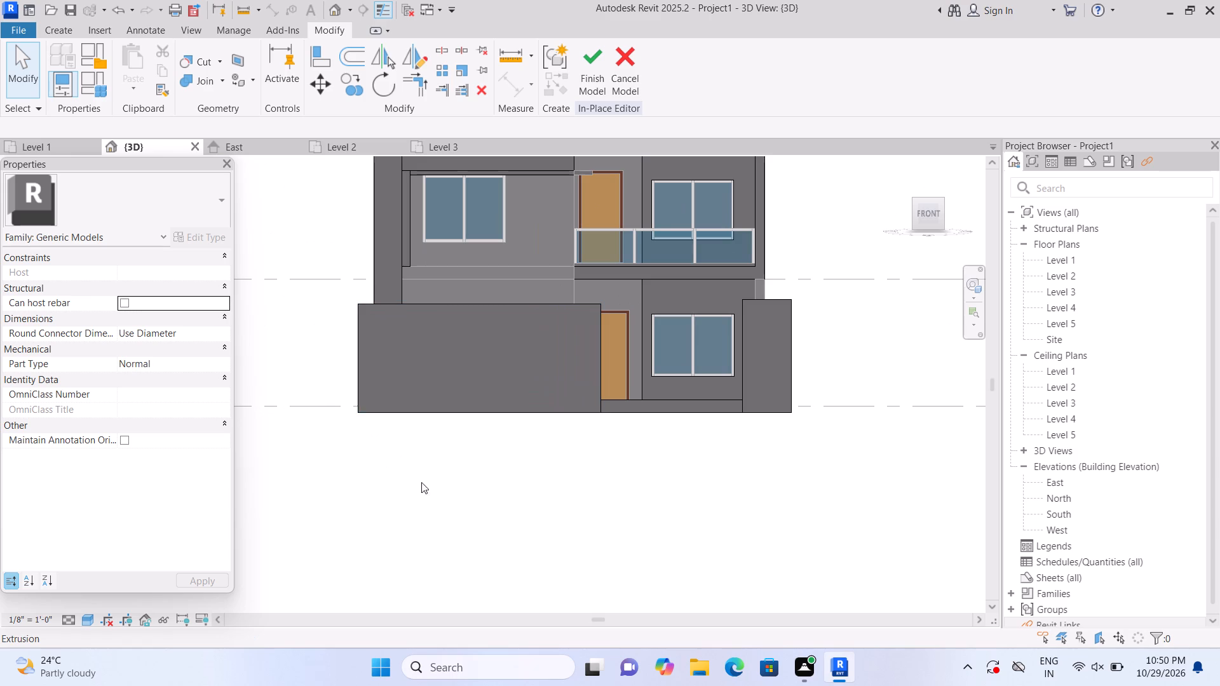
pyautogui.scroll(1, 426, 436)
pyautogui.scroll(-3, 447, 462)
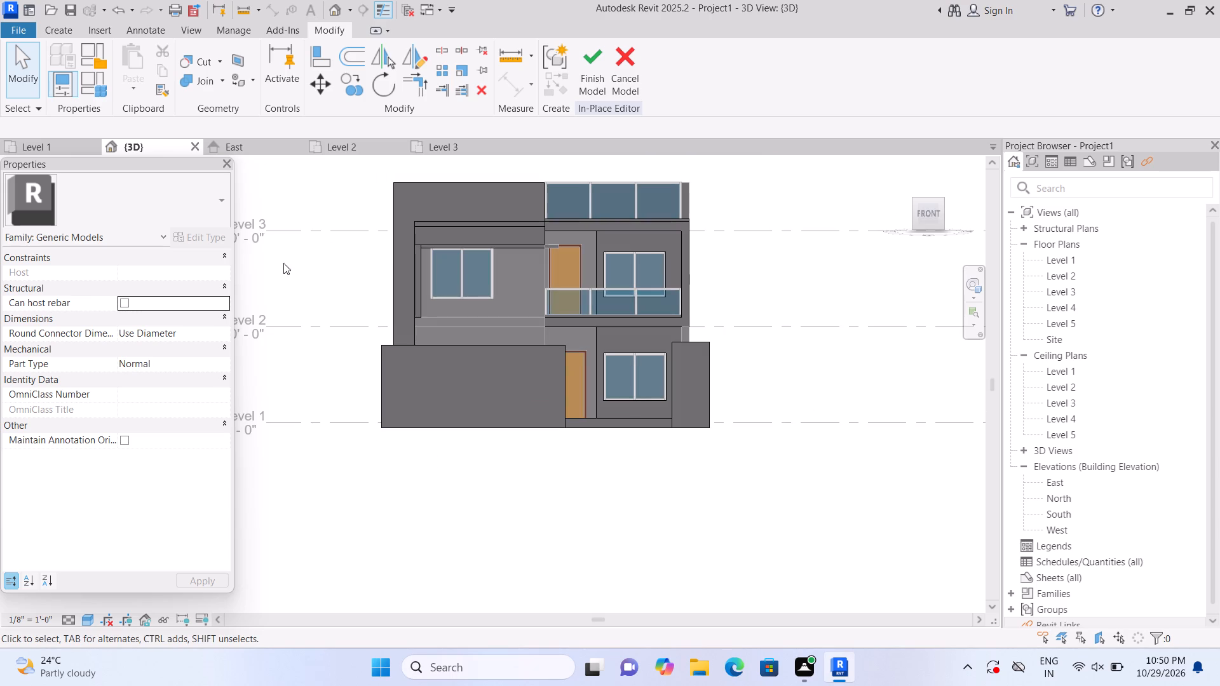
pyautogui.scroll(4, 356, 325)
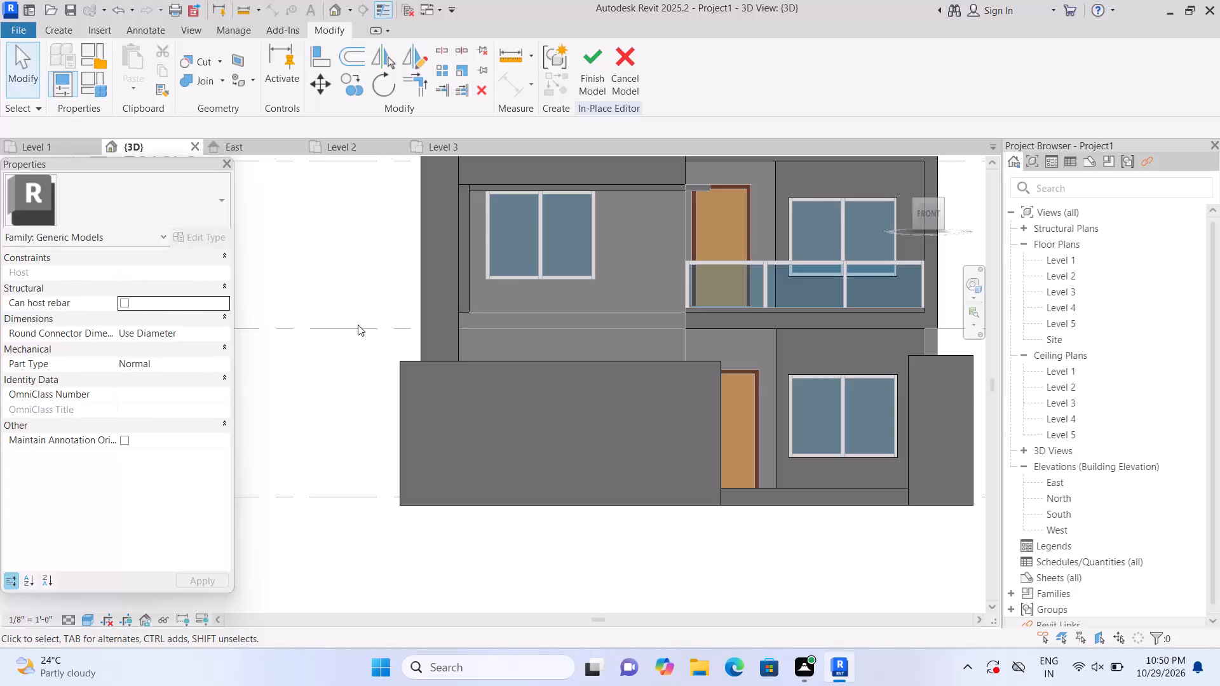
pyautogui.click(51, 32)
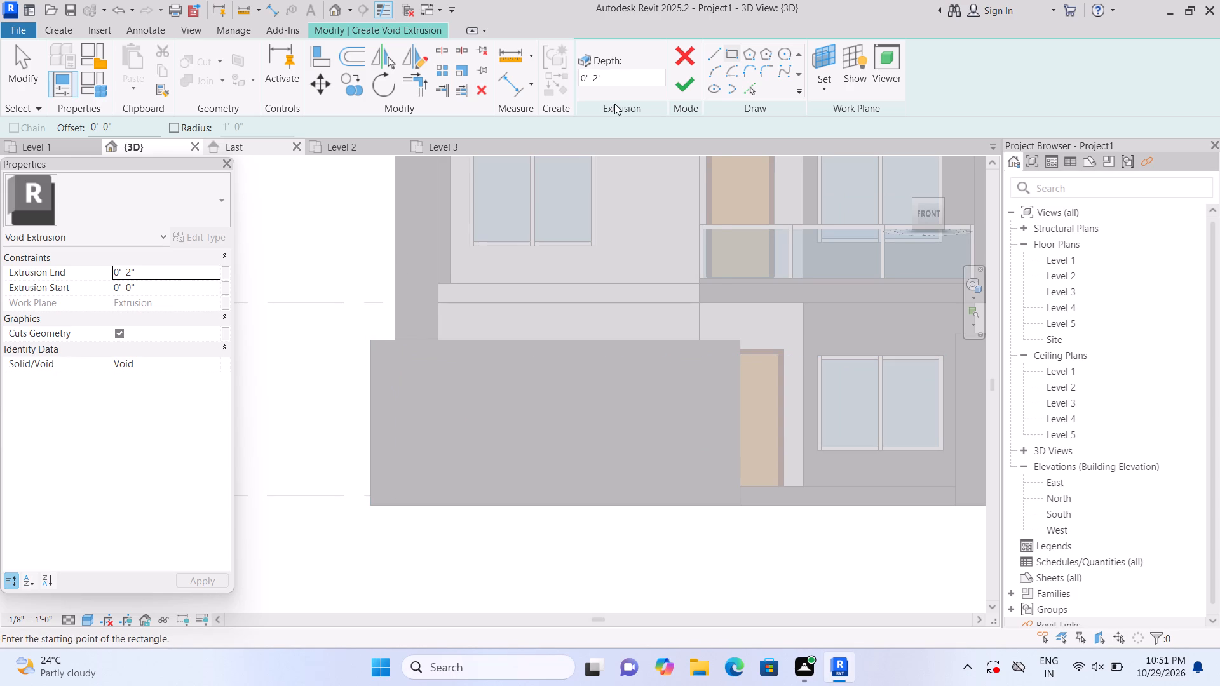
pyautogui.click(155, 124)
pyautogui.press('BackSpace')
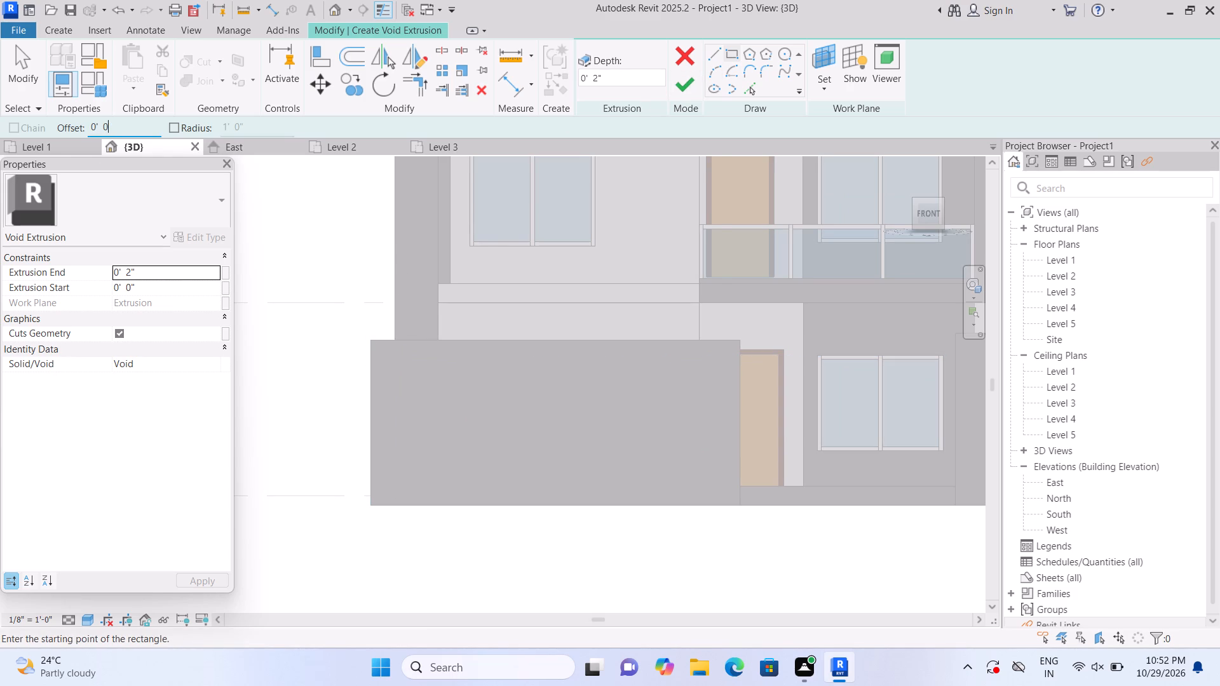
pyautogui.press('2')
pyautogui.hotkey('shift', '"')
pyautogui.press('Return')
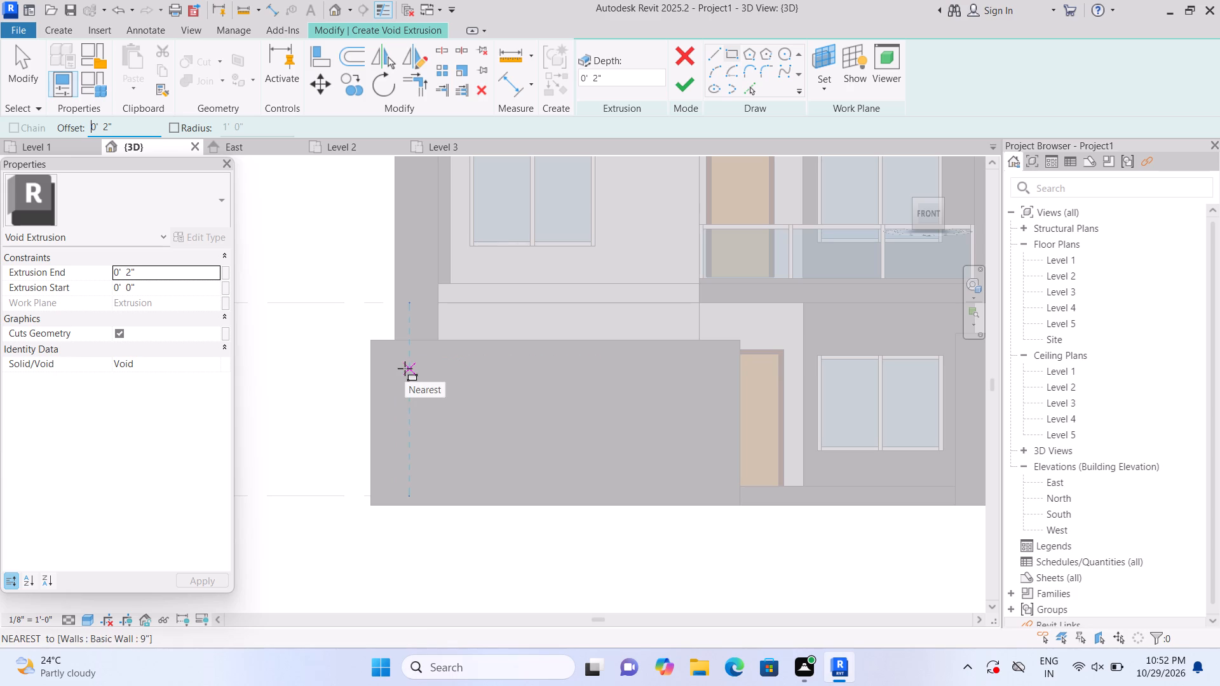
pyautogui.click(405, 368)
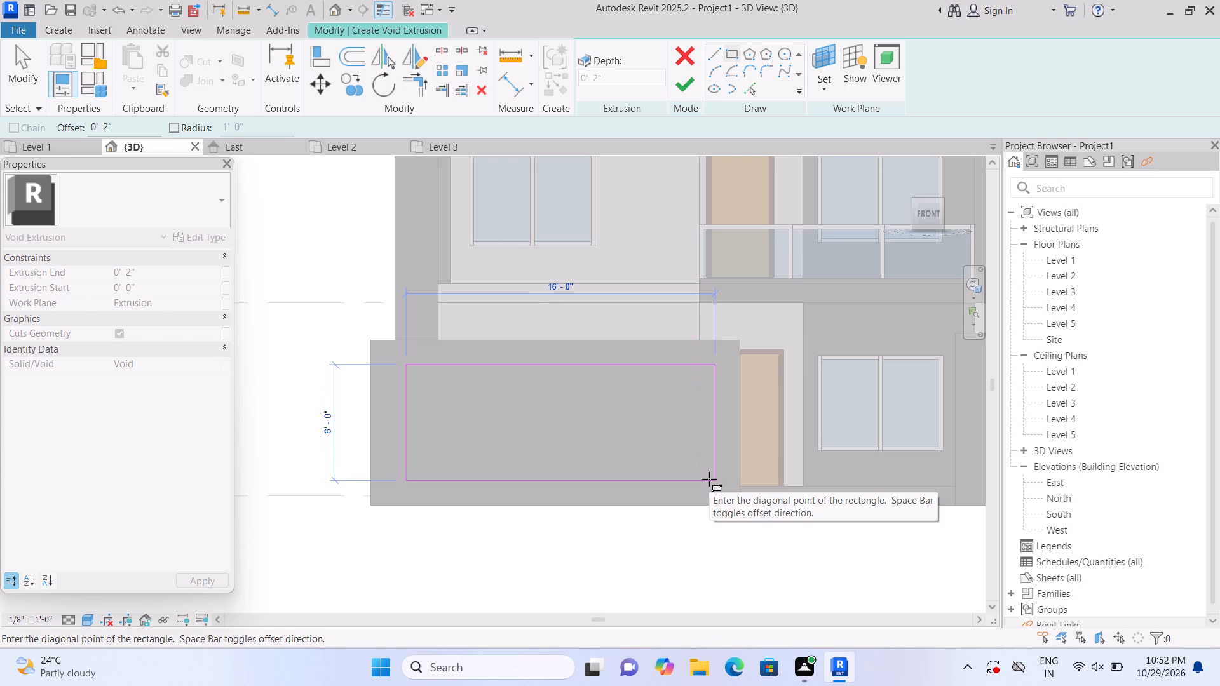
pyautogui.click(709, 479)
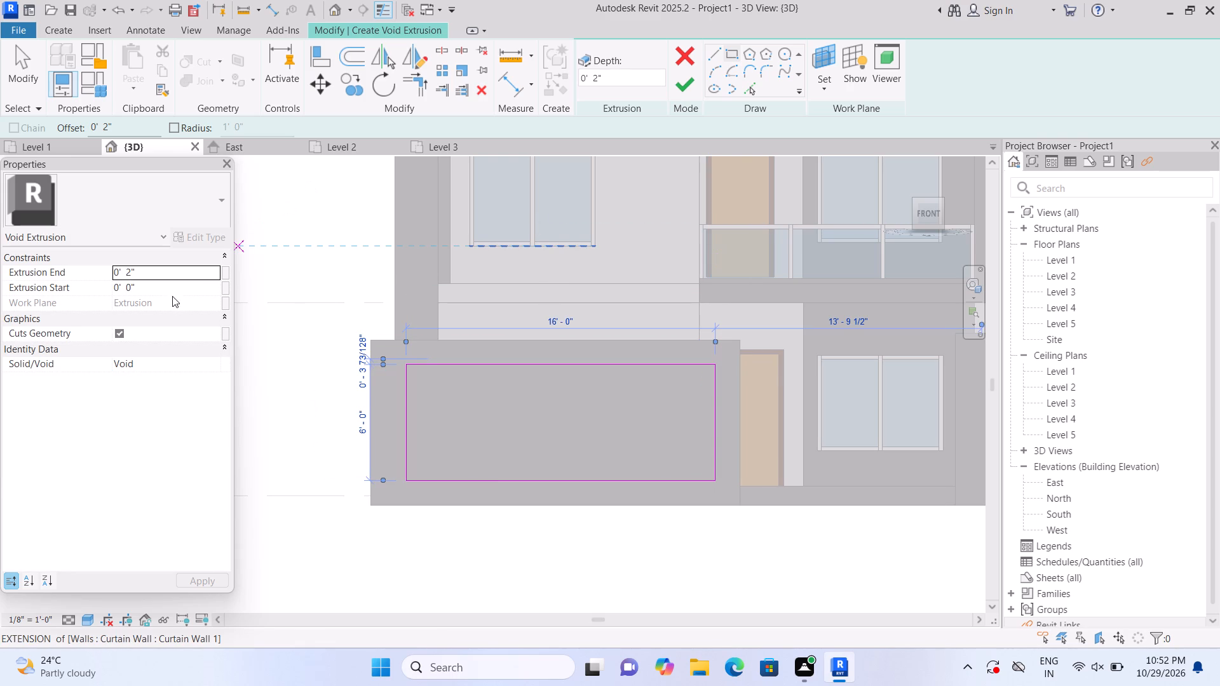
# Set the void's extrusion end to 9" and finish it, cutting a rectangular recess into the long front block.
pyautogui.click(184, 274)
pyautogui.press('BackSpace')
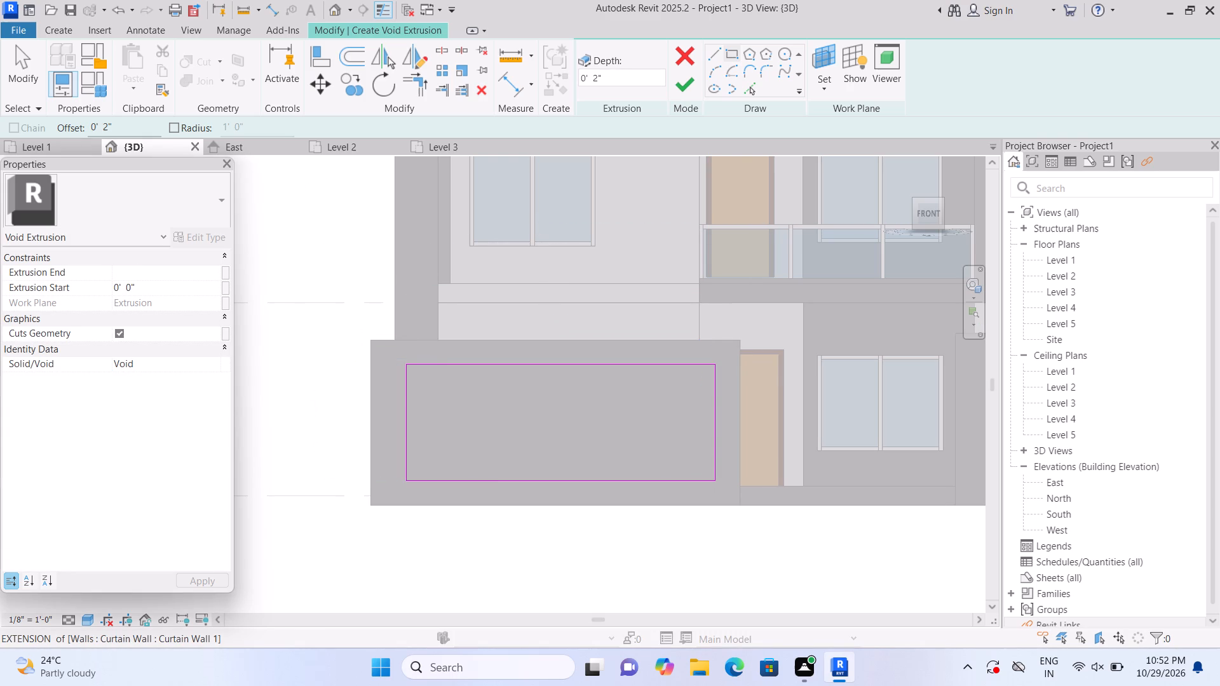
pyautogui.press('9')
pyautogui.hotkey('shift', '"')
pyautogui.press('Return')
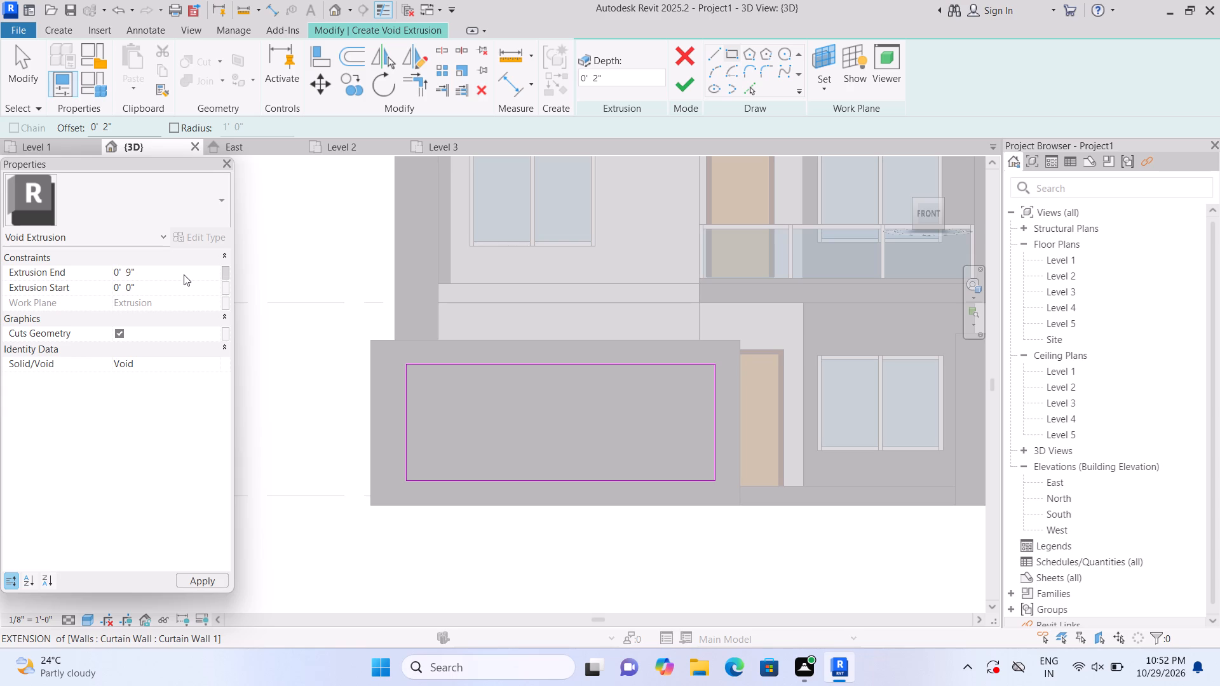
pyautogui.click(672, 86)
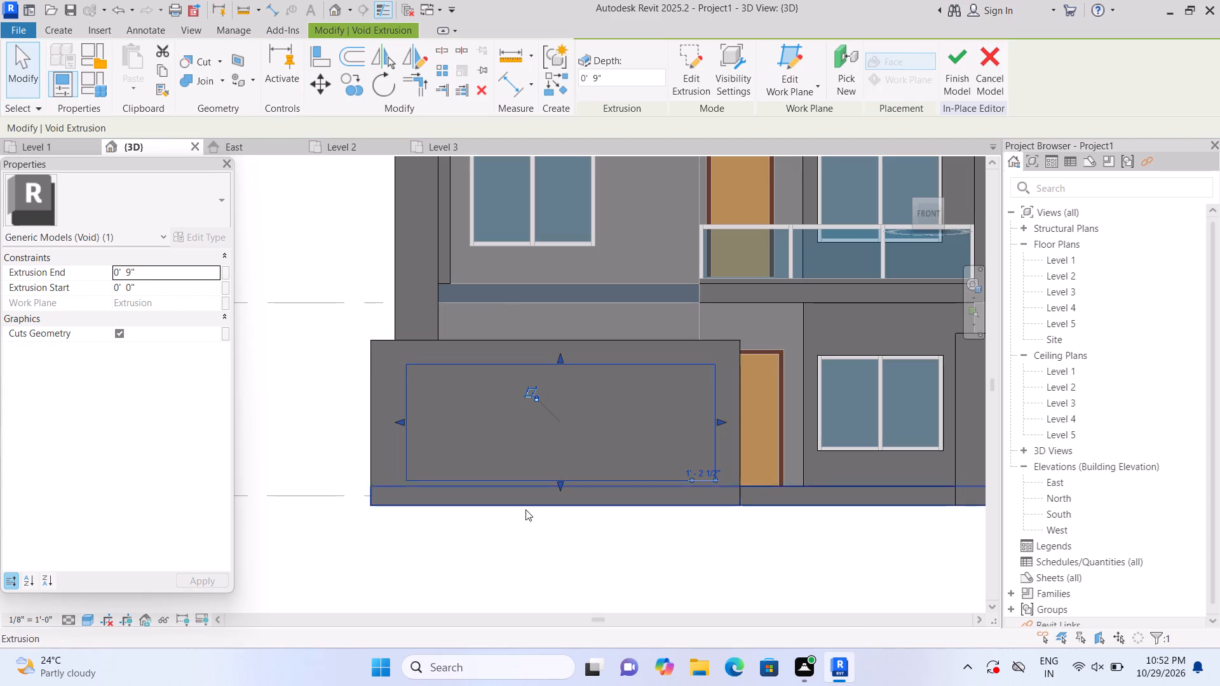
pyautogui.click(522, 534)
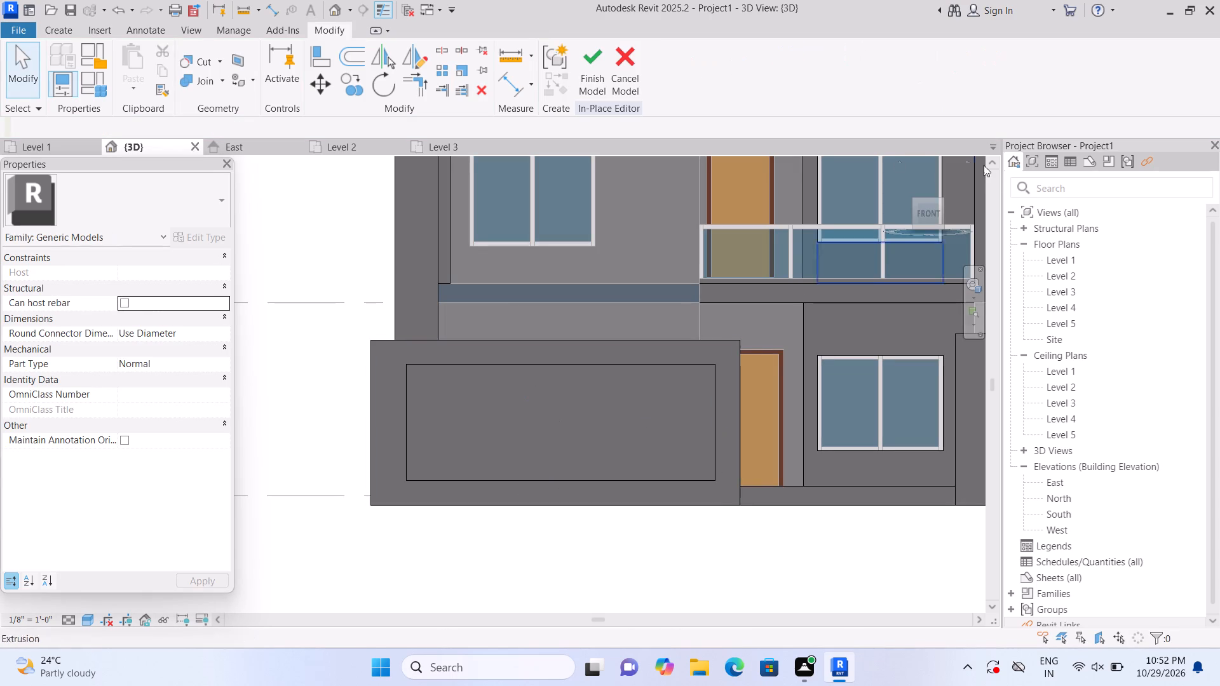
# Change the recess void's extrusion end to 1' after examining the cut in the long front block.
pyautogui.click(897, 163)
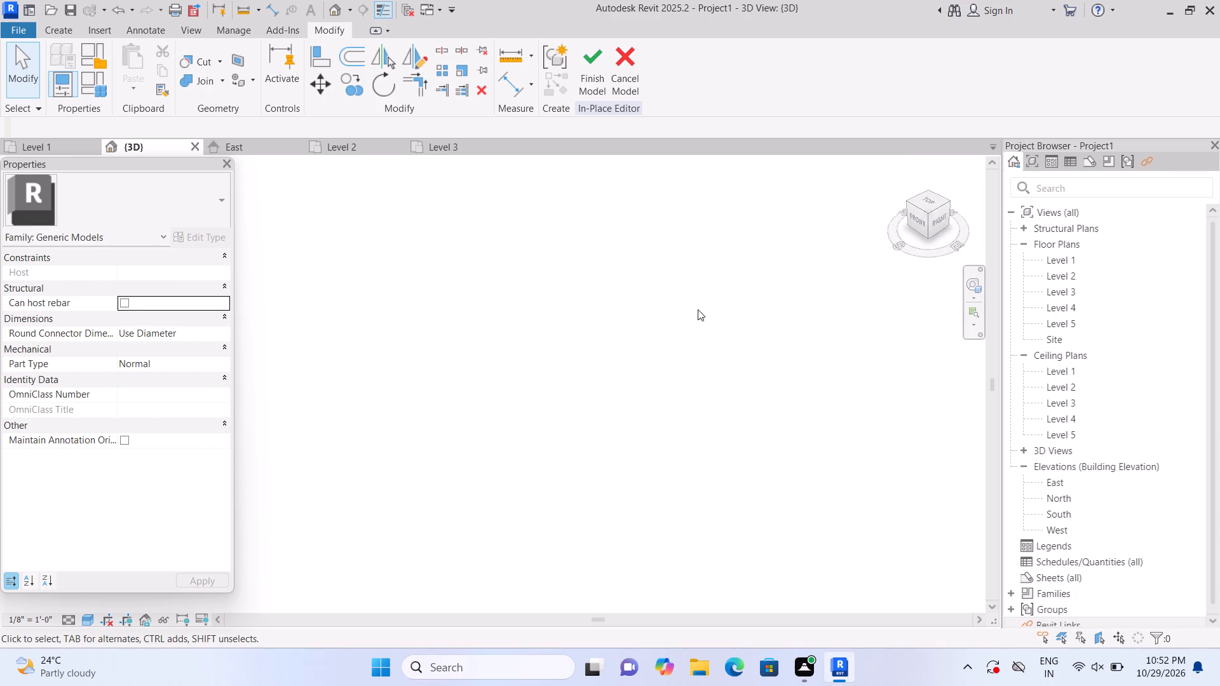
pyautogui.scroll(9, 238, 464)
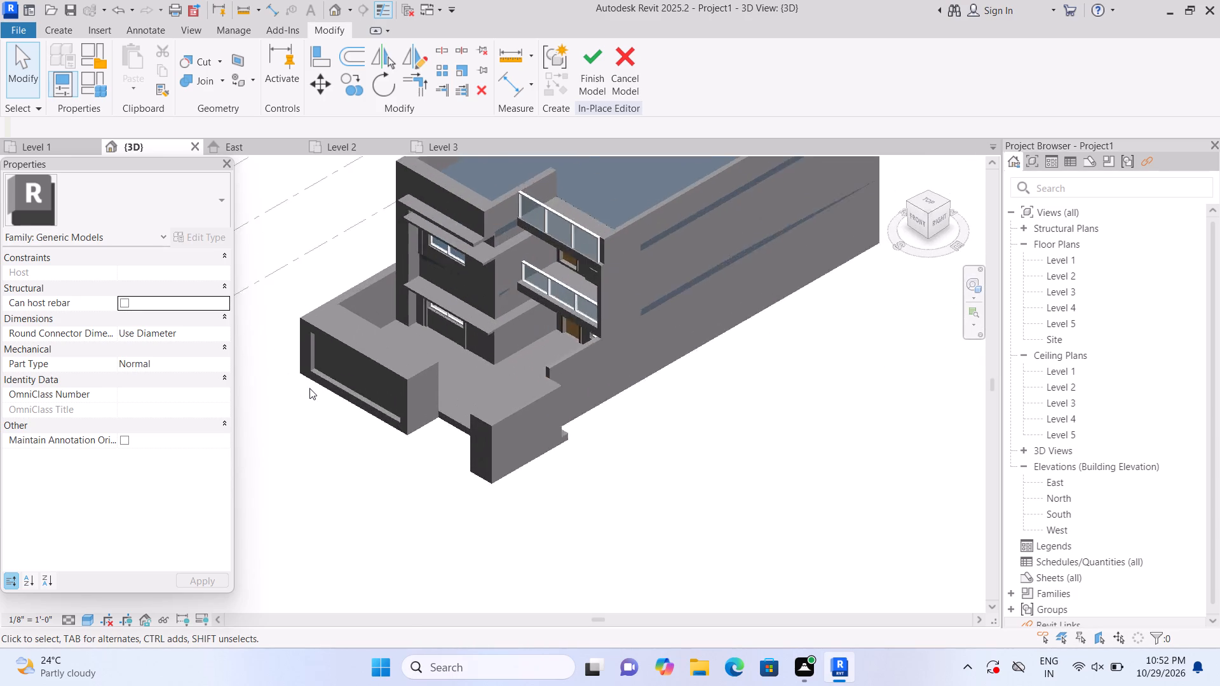
pyautogui.scroll(4, 309, 388)
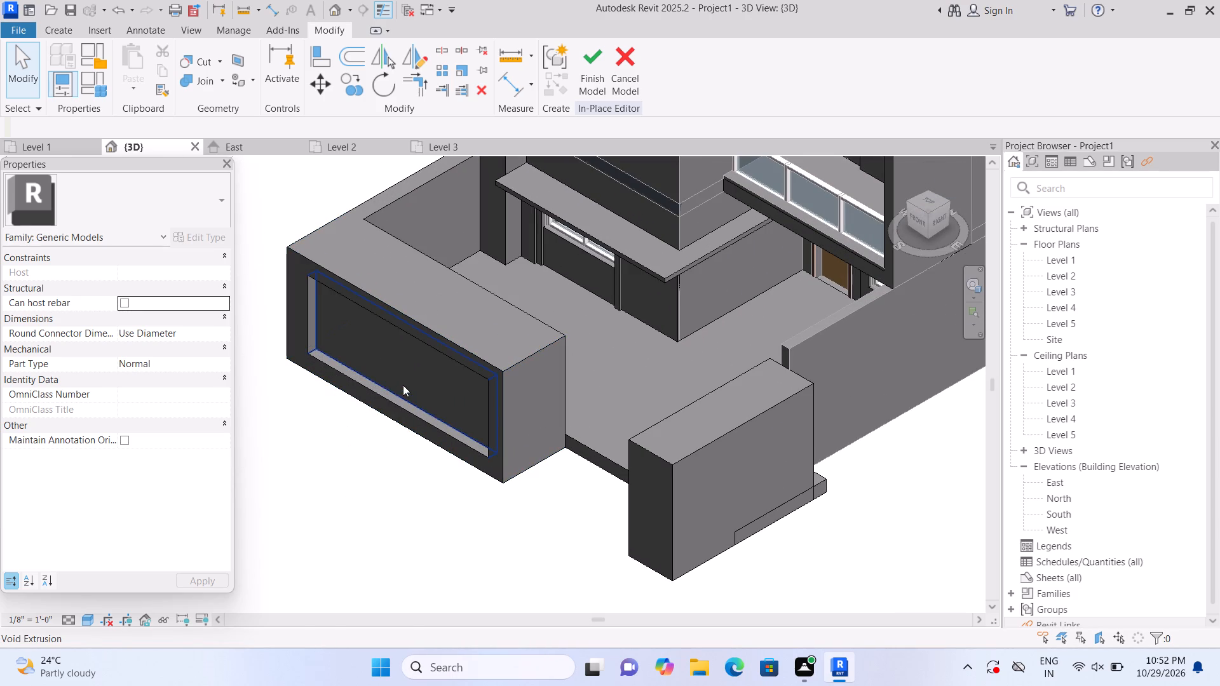
pyautogui.click(403, 385)
pyautogui.click(192, 272)
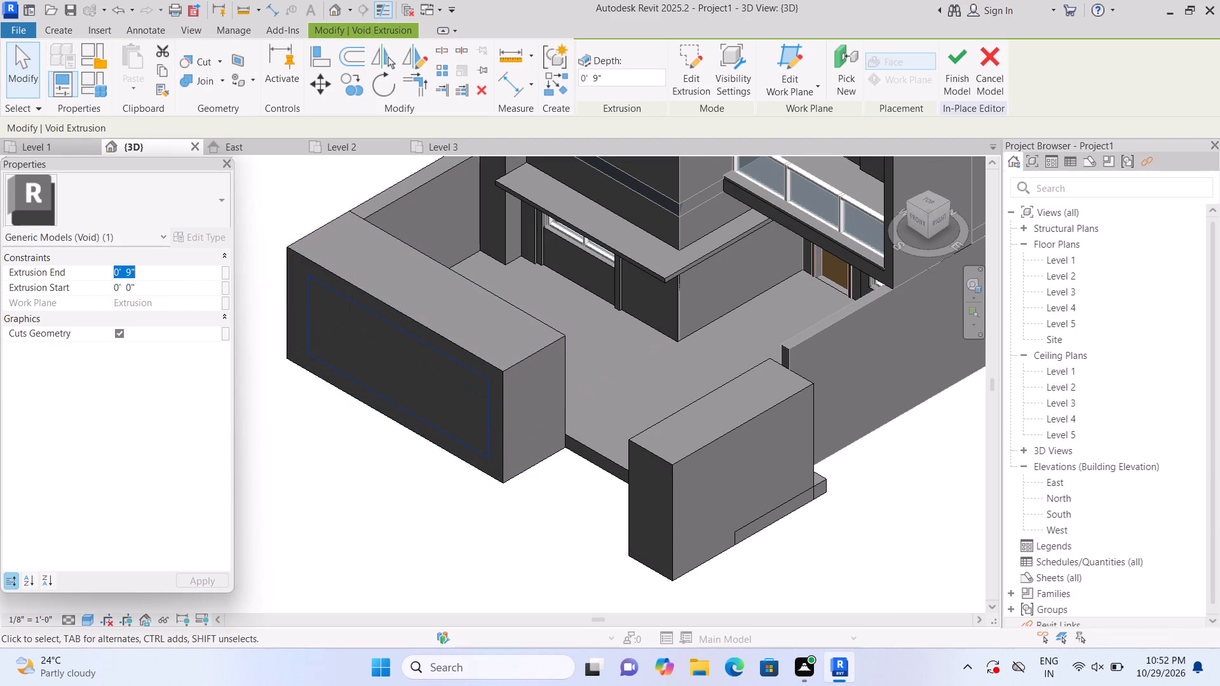
pyautogui.press('BackSpace')
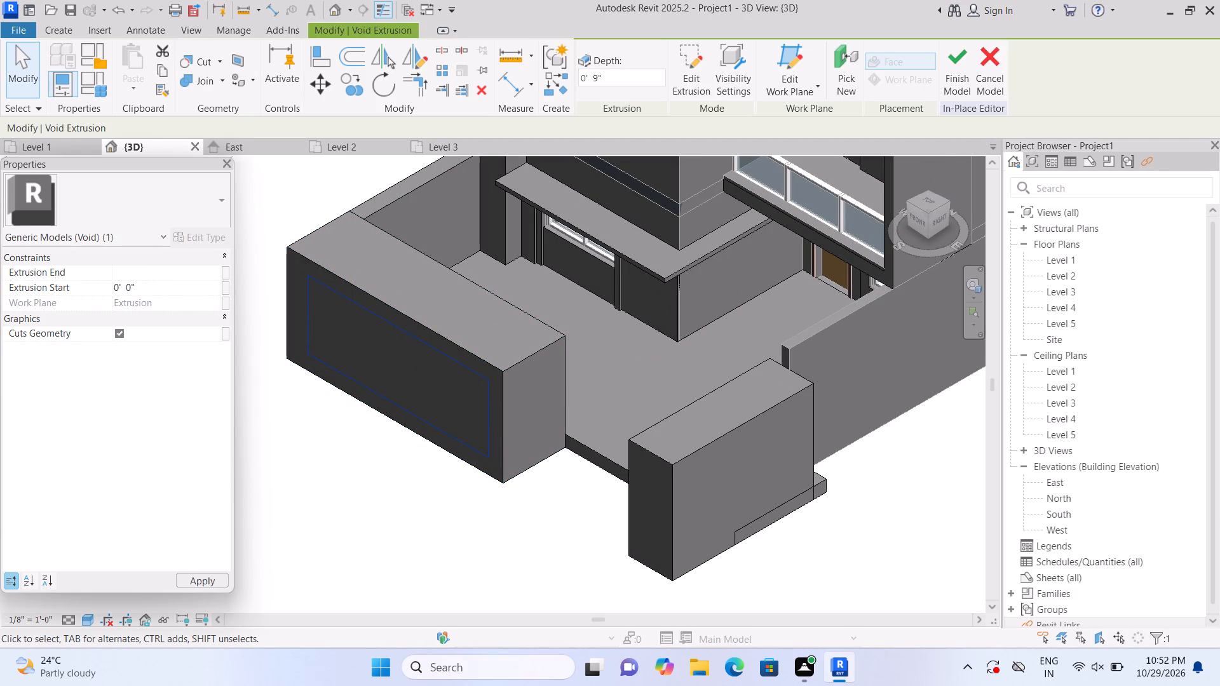
pyautogui.press('1')
pyautogui.press('1')
pyautogui.press('BackSpace')
pyautogui.press("'")
pyautogui.press('Return')
pyautogui.click(372, 498)
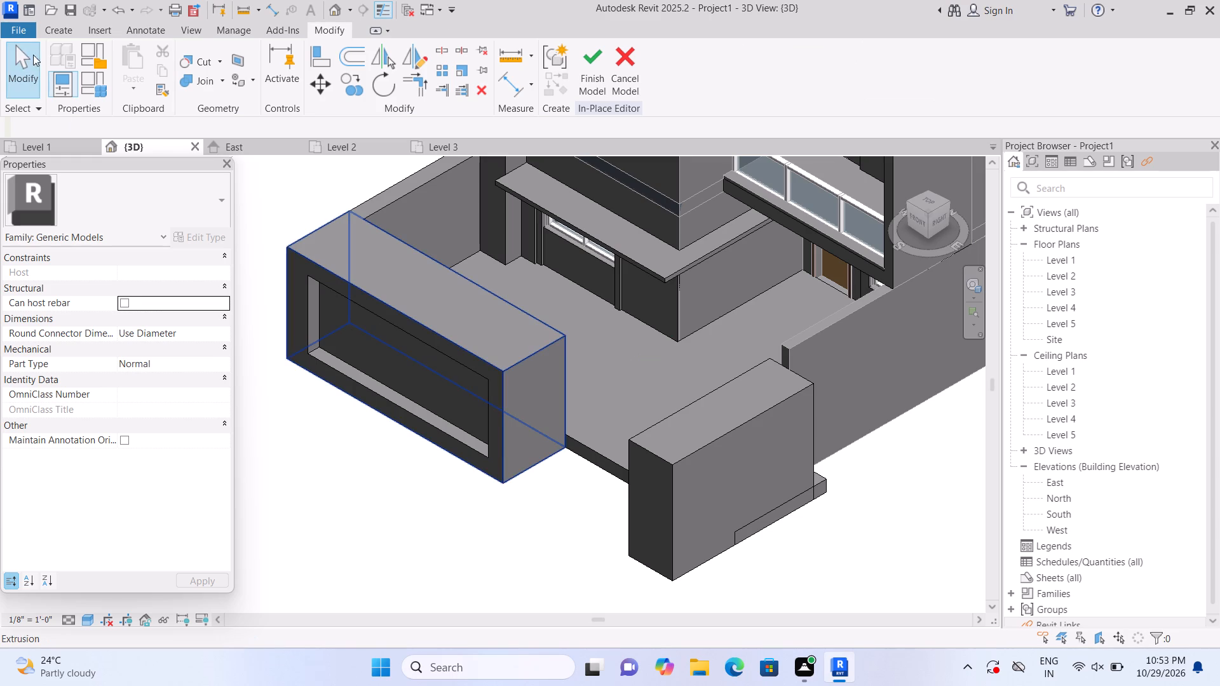
# Start a solid extrusion on the recess's back face and sketch a full-height rectangle about 3'-11" by 6' at the end away from the door.
pyautogui.click(64, 29)
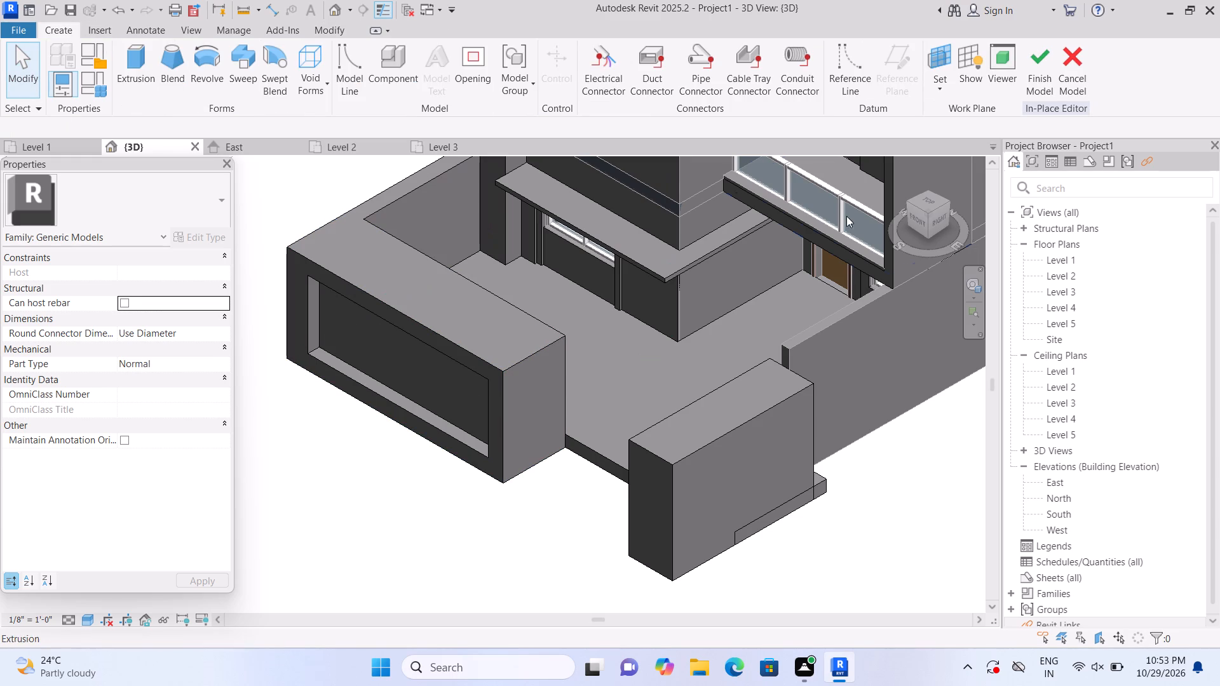
pyautogui.click(917, 226)
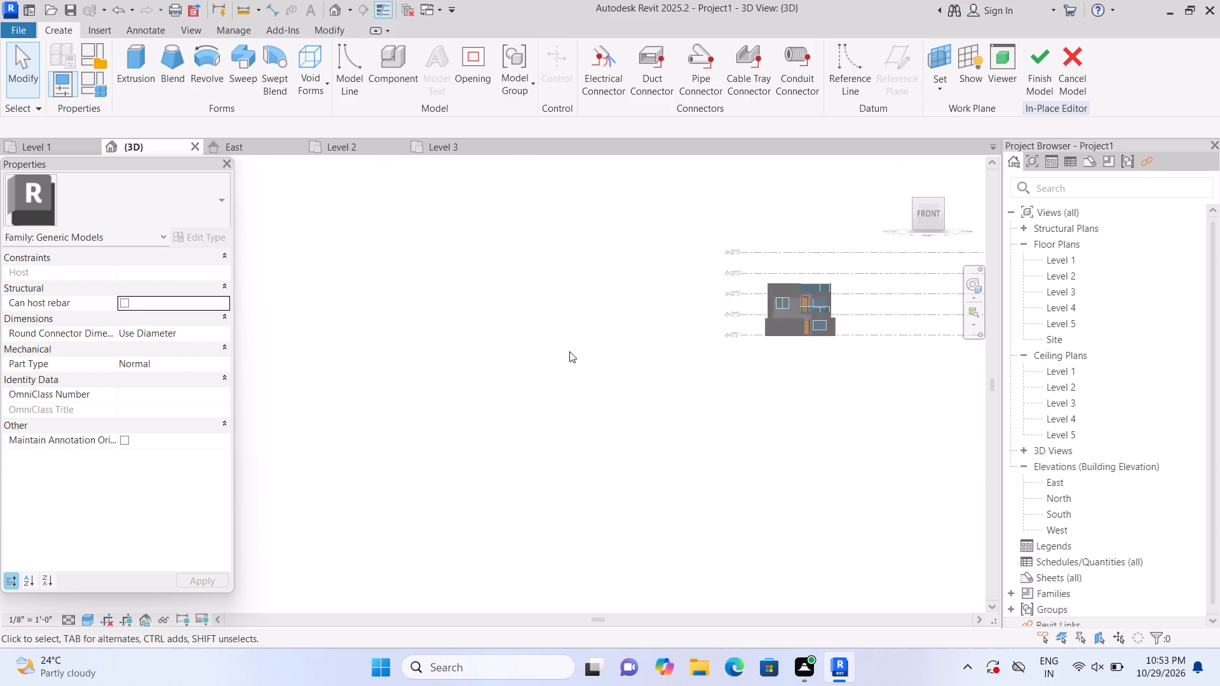
pyautogui.scroll(11, 407, 424)
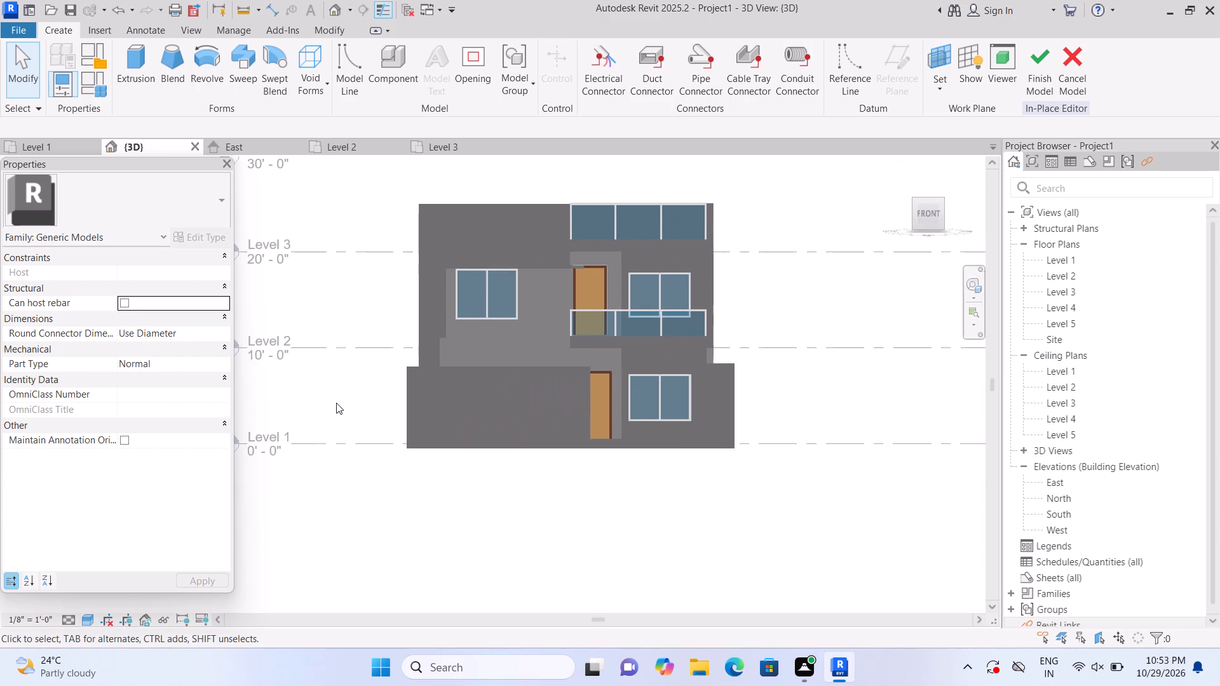
pyautogui.click(150, 88)
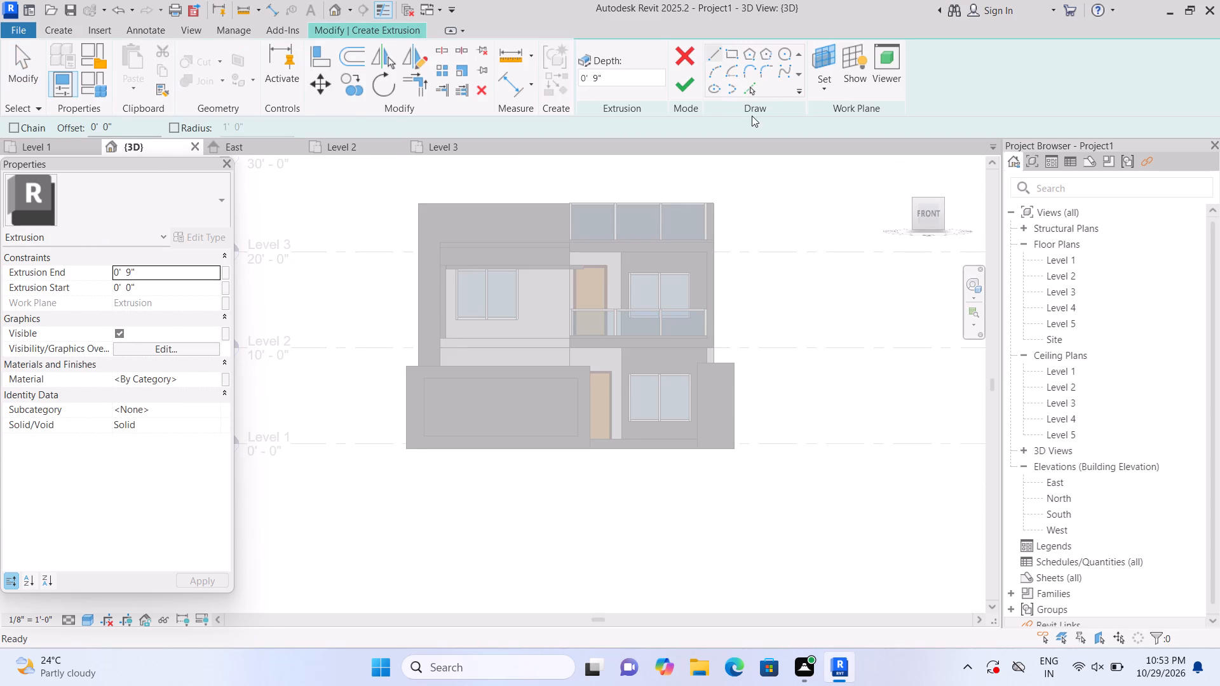
pyautogui.click(817, 93)
pyautogui.click(843, 142)
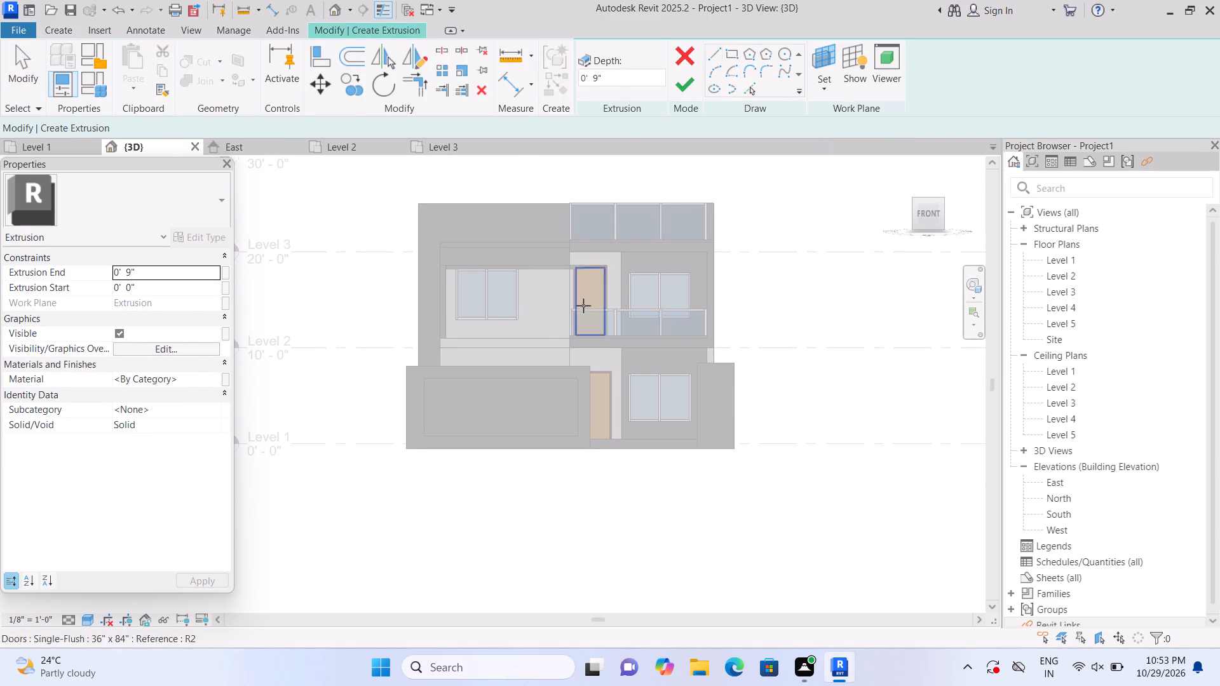
pyautogui.scroll(3, 442, 379)
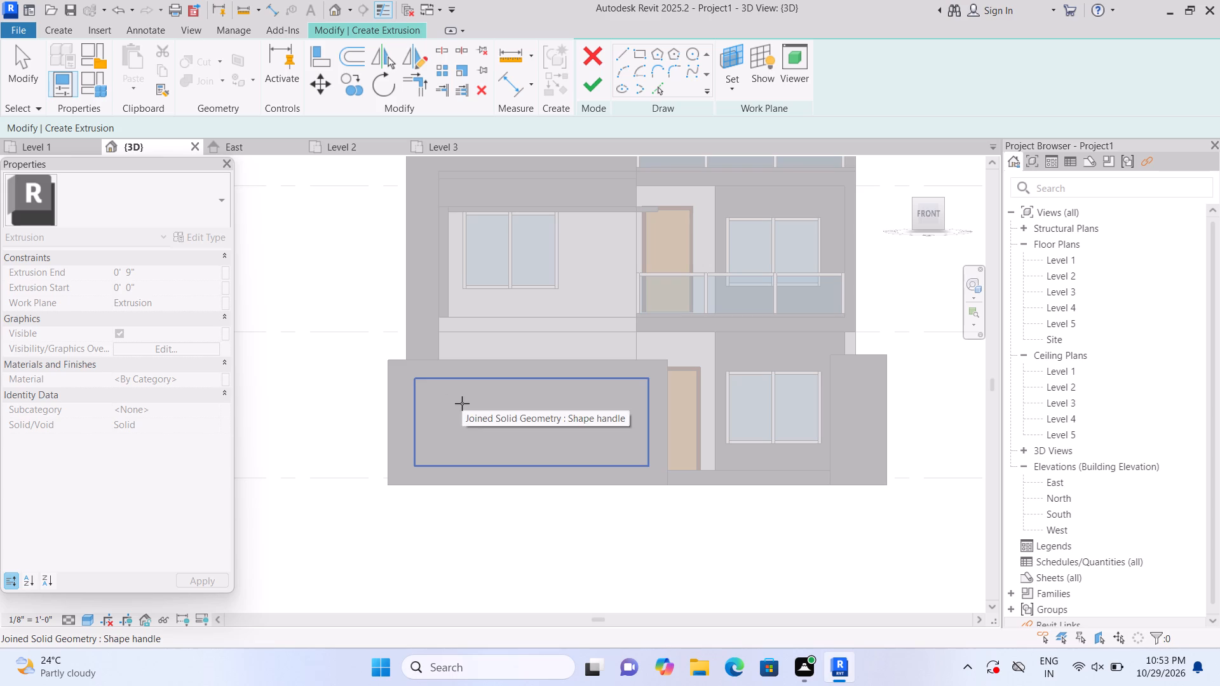
pyautogui.click(462, 403)
pyautogui.click(733, 52)
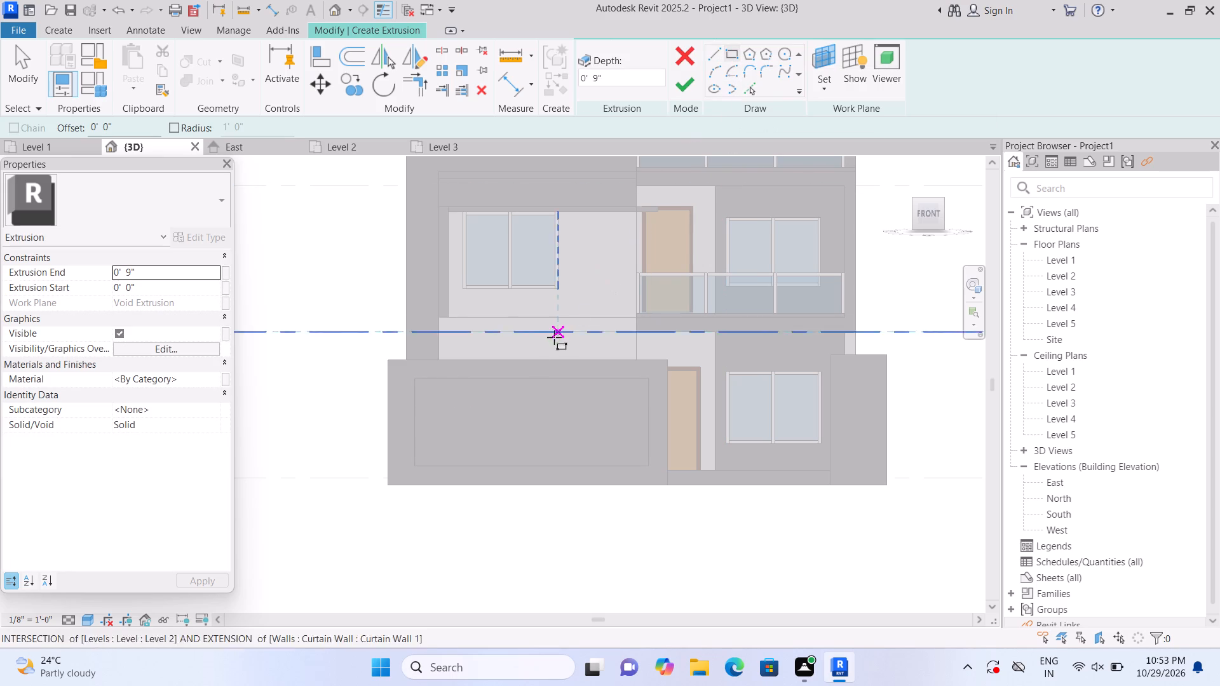
pyautogui.click(419, 380)
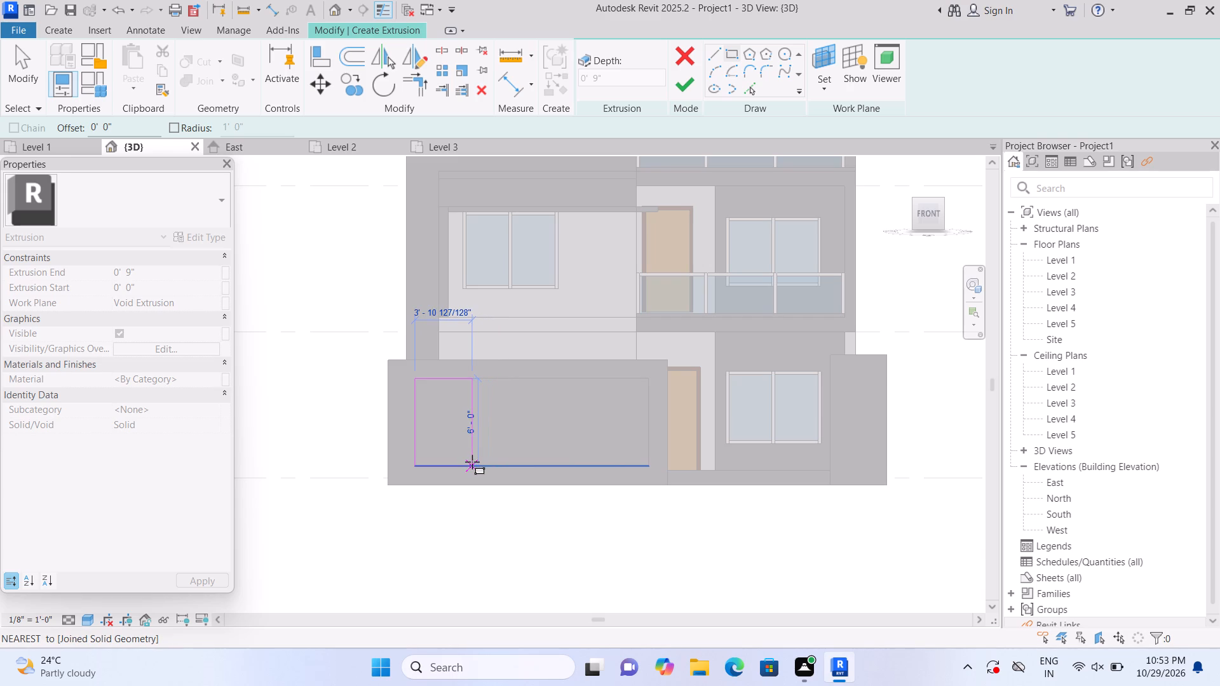
pyautogui.click(472, 462)
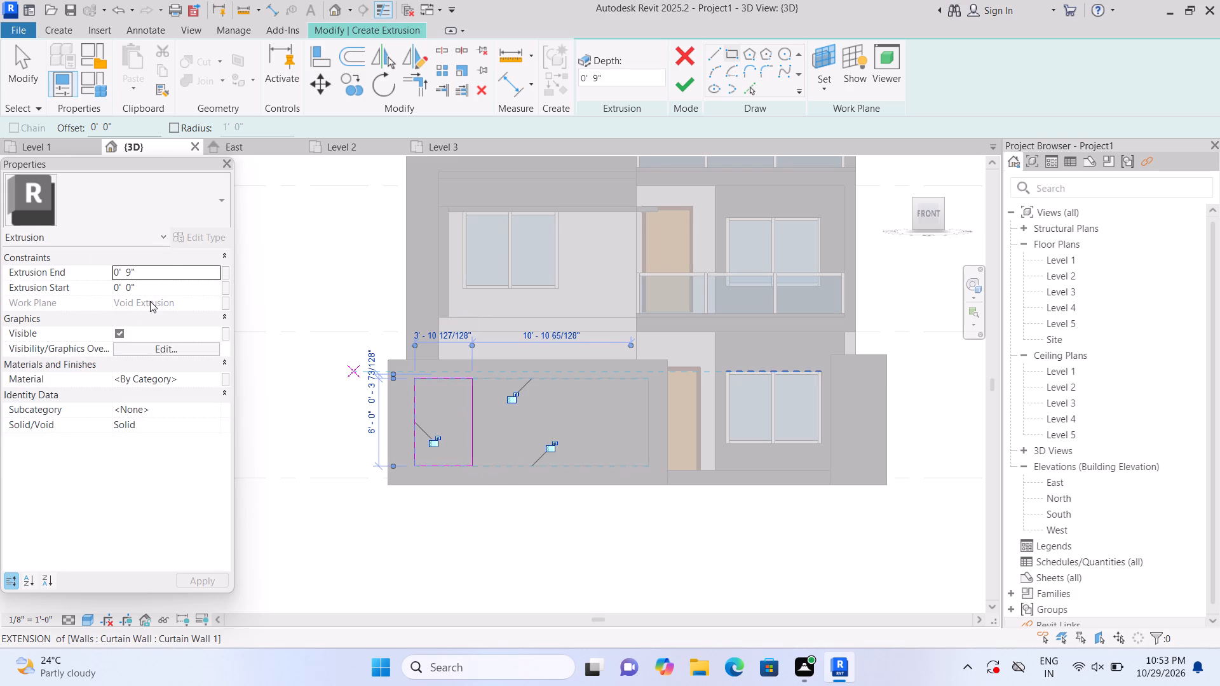
# Set the solid panel's extrusion end to 3" and finish the extrusion inside the recess.
pyautogui.click(168, 268)
pyautogui.press('BackSpace')
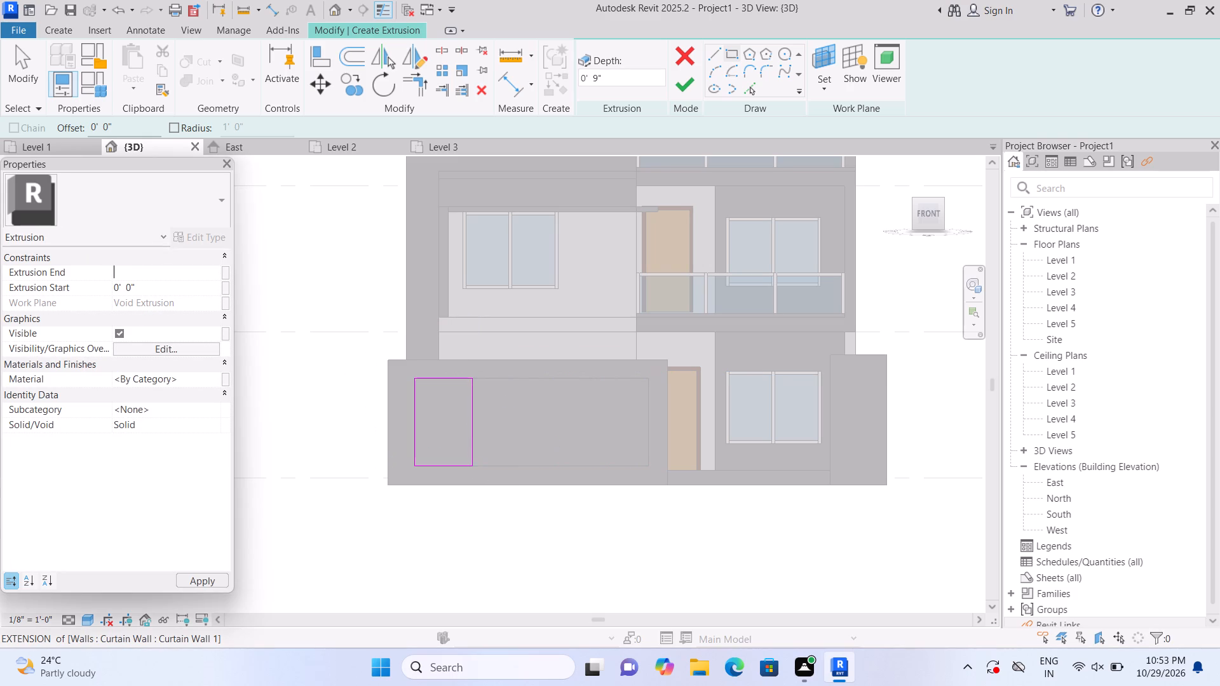
pyautogui.press('3')
pyautogui.hotkey('shift', '"')
pyautogui.press('Return')
pyautogui.click(351, 491)
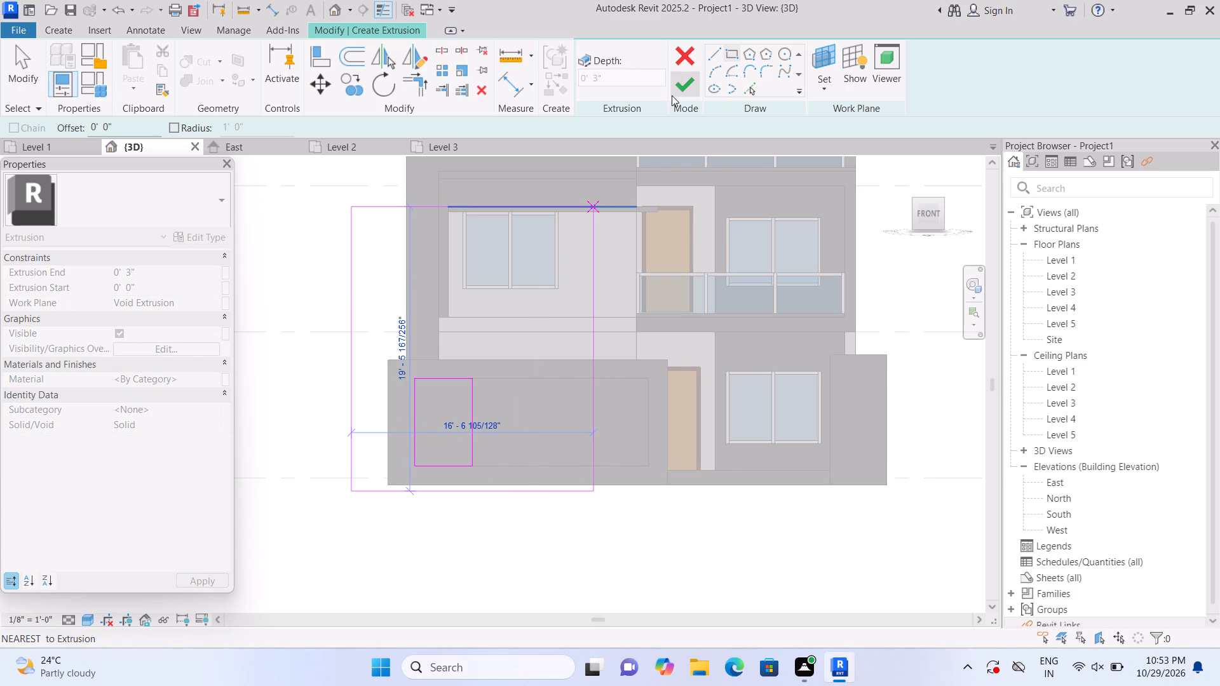
pyautogui.click(679, 93)
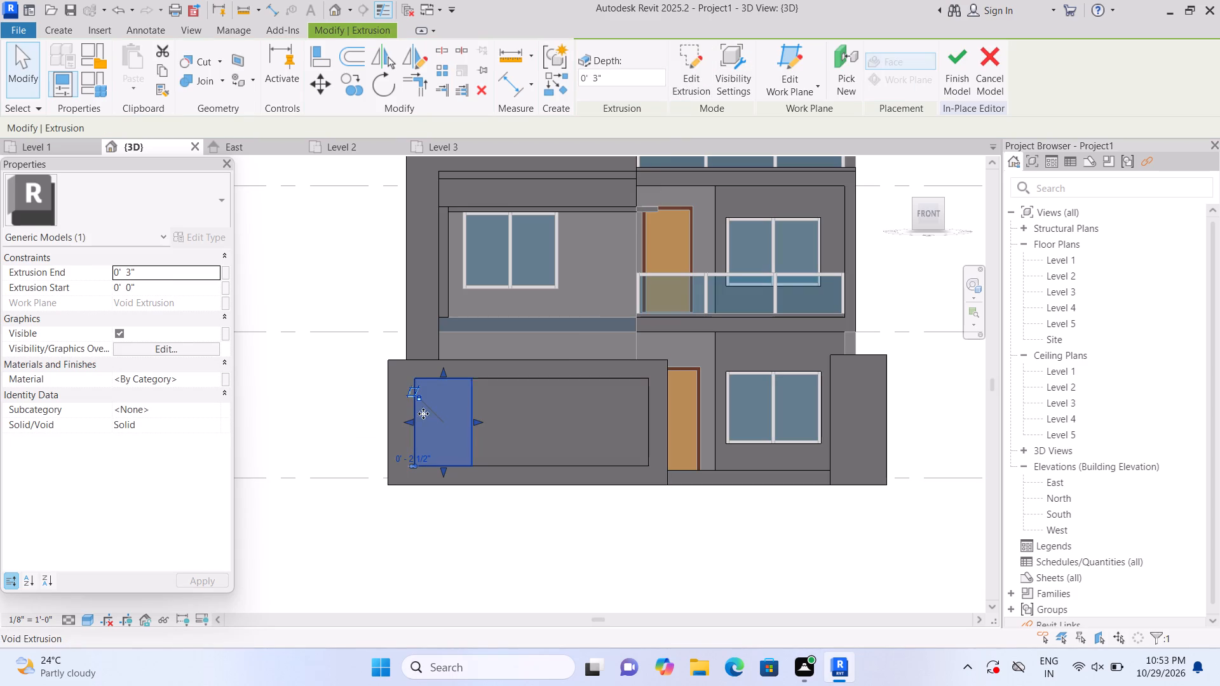
pyautogui.click(295, 422)
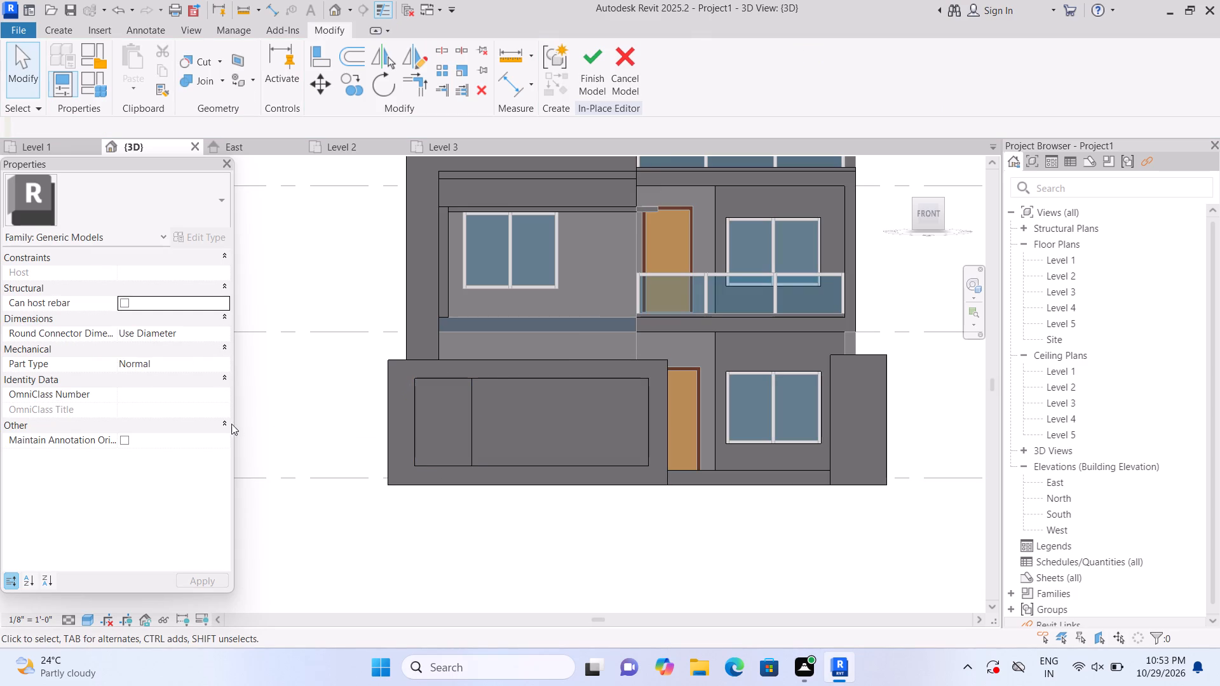
# Start a void extrusion on the recess's back face and sketch a 9' by 3' rectangle from the new panel's upper corner along the recess's top edge.
pyautogui.click(59, 28)
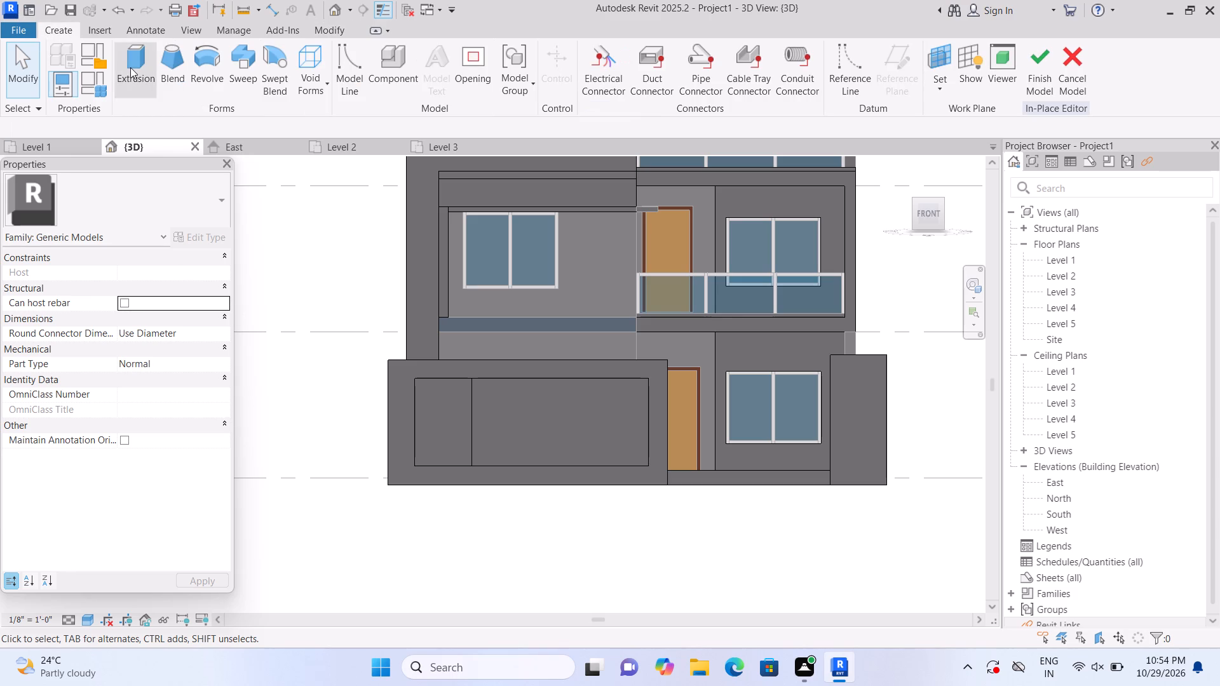
pyautogui.click(324, 84)
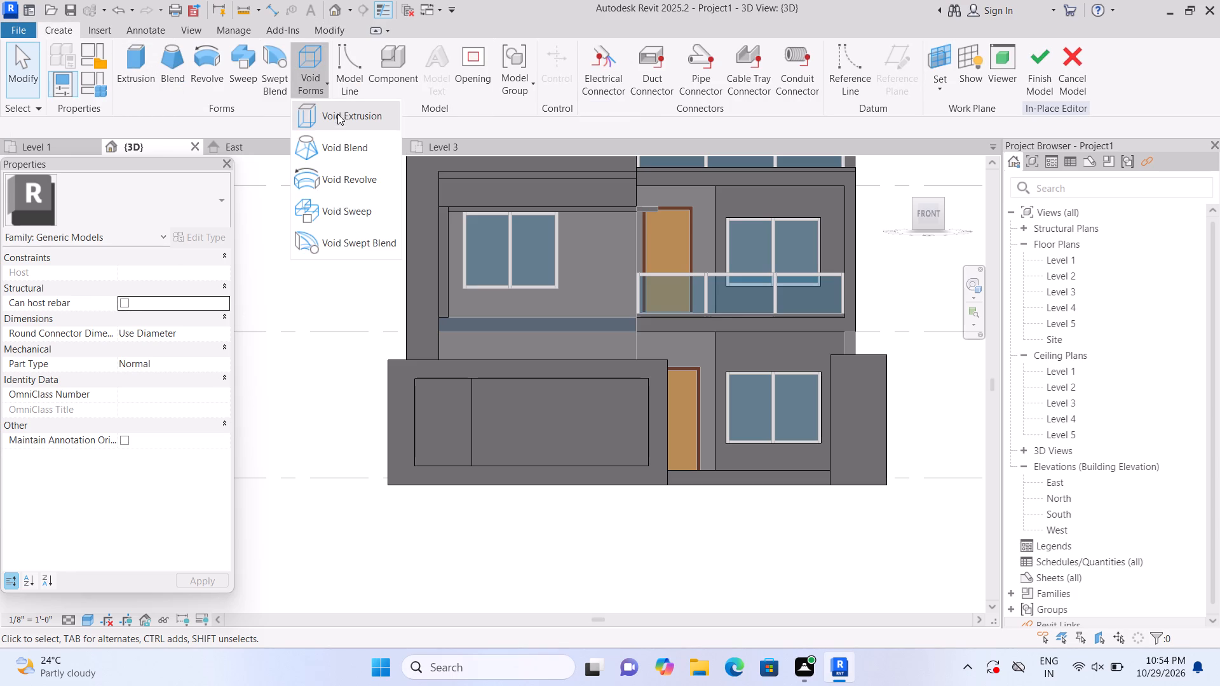
pyautogui.click(338, 119)
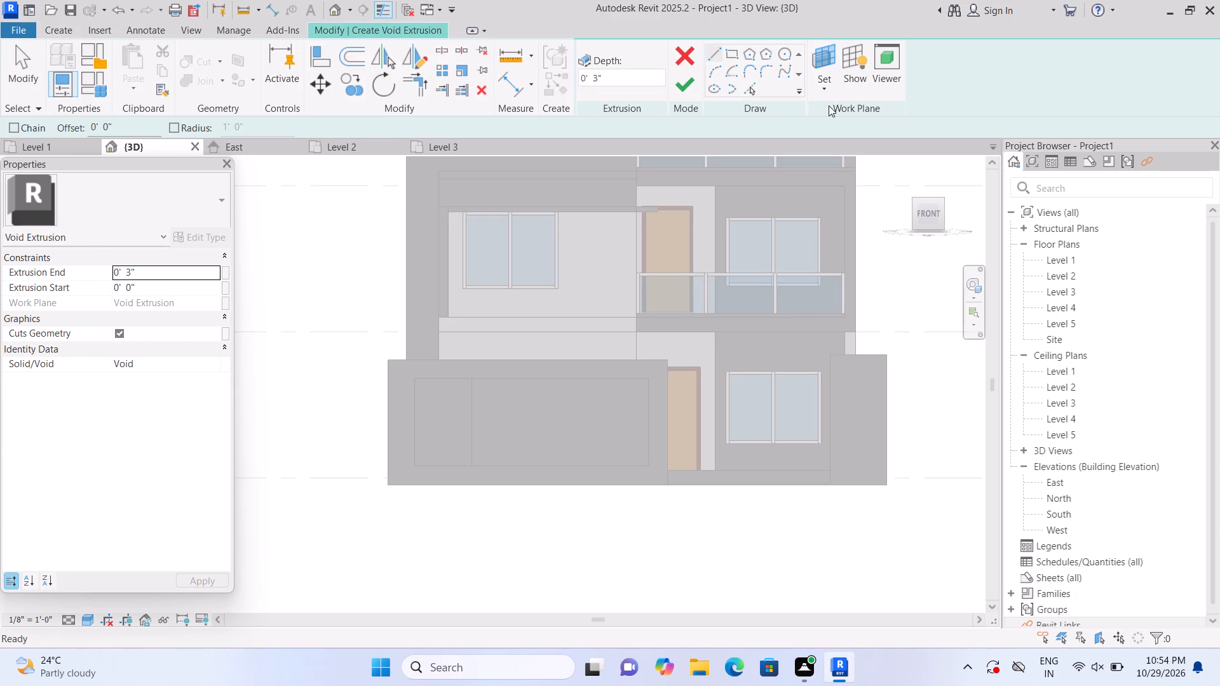
pyautogui.click(823, 90)
pyautogui.click(840, 150)
pyautogui.click(489, 421)
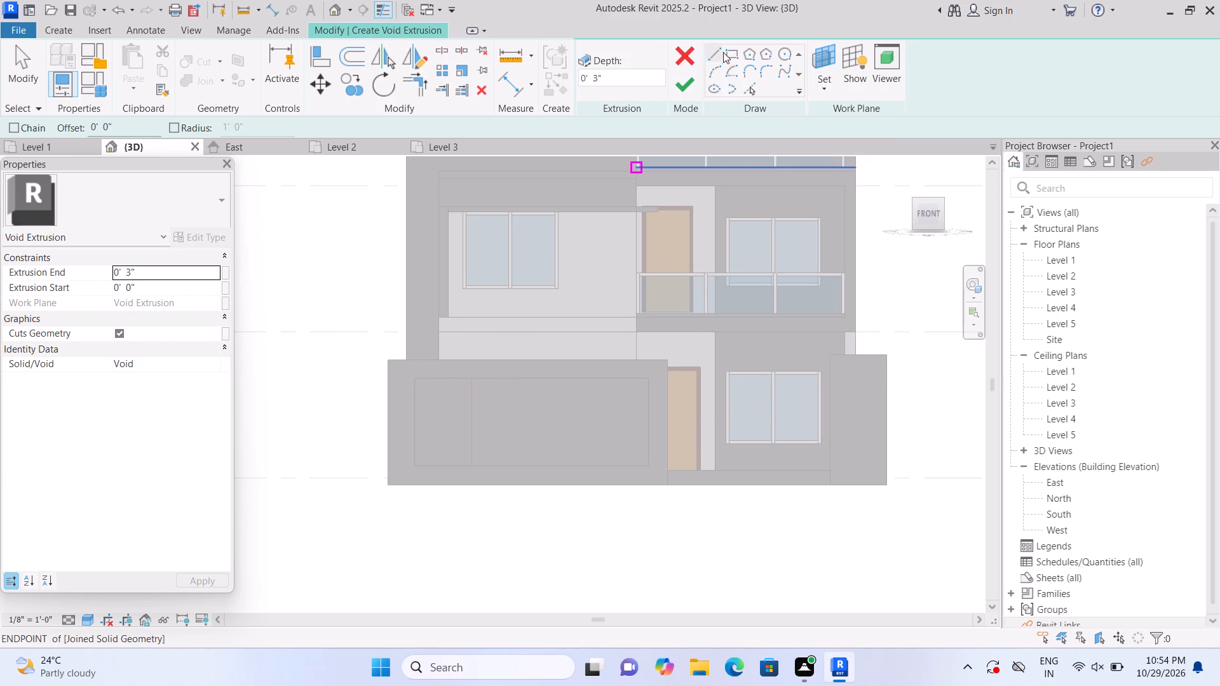
pyautogui.click(732, 52)
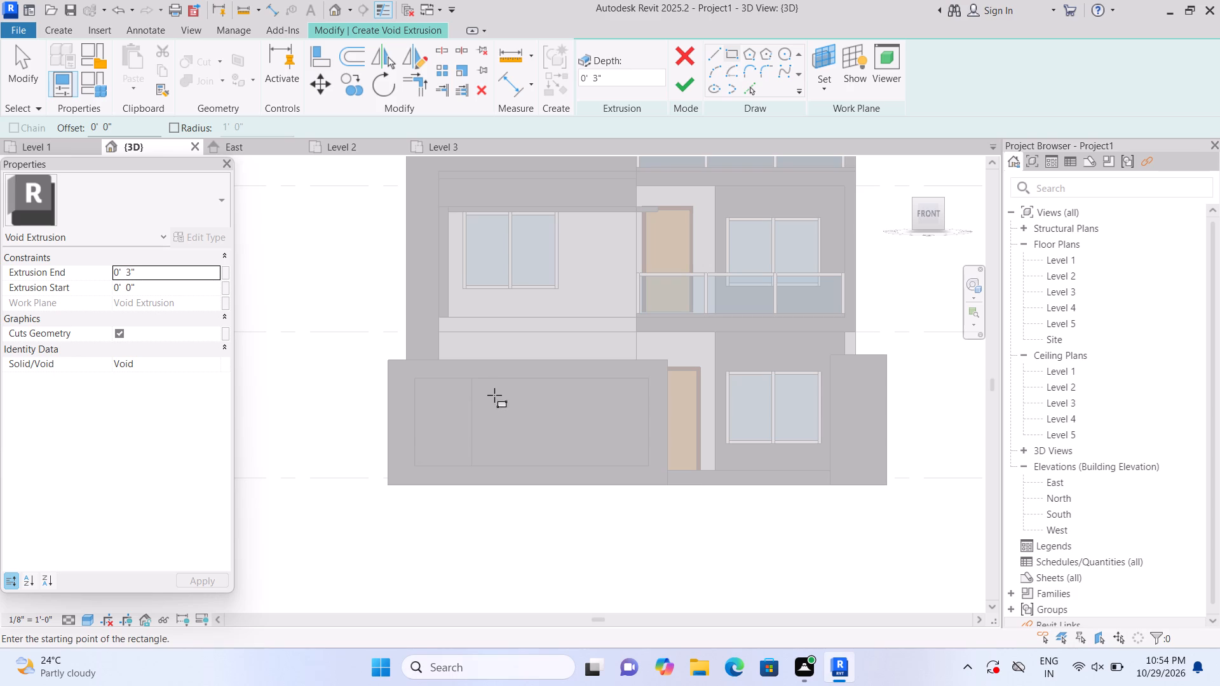
pyautogui.click(477, 384)
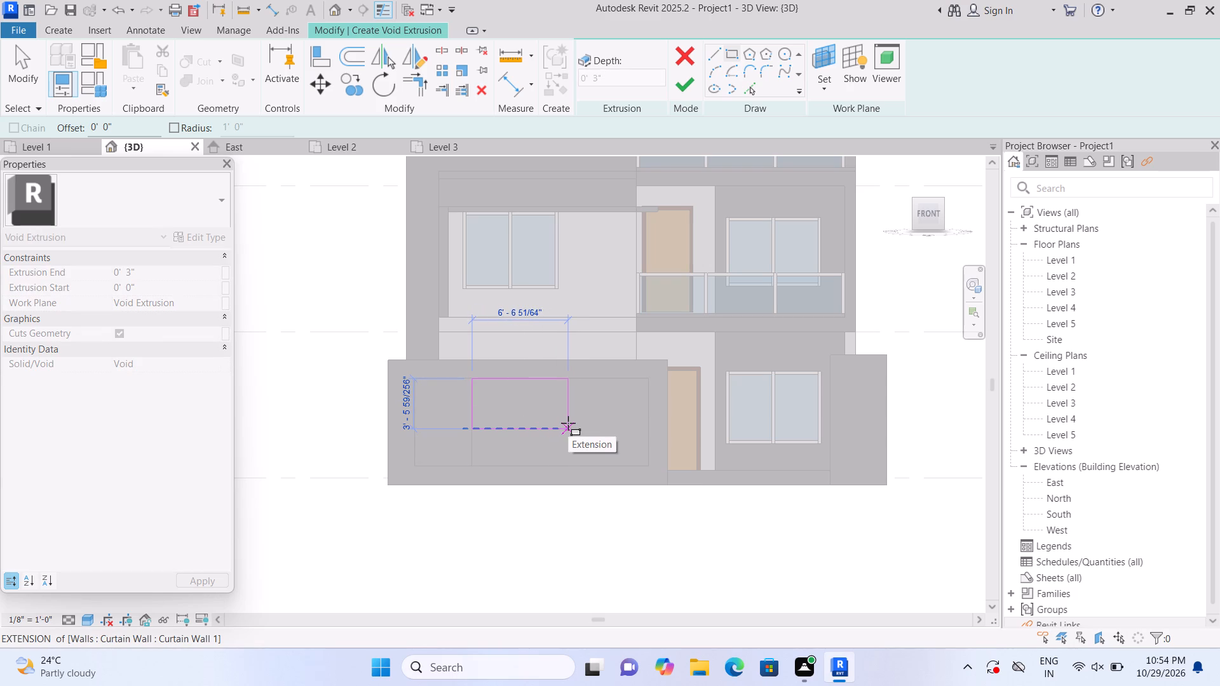
pyautogui.click(603, 420)
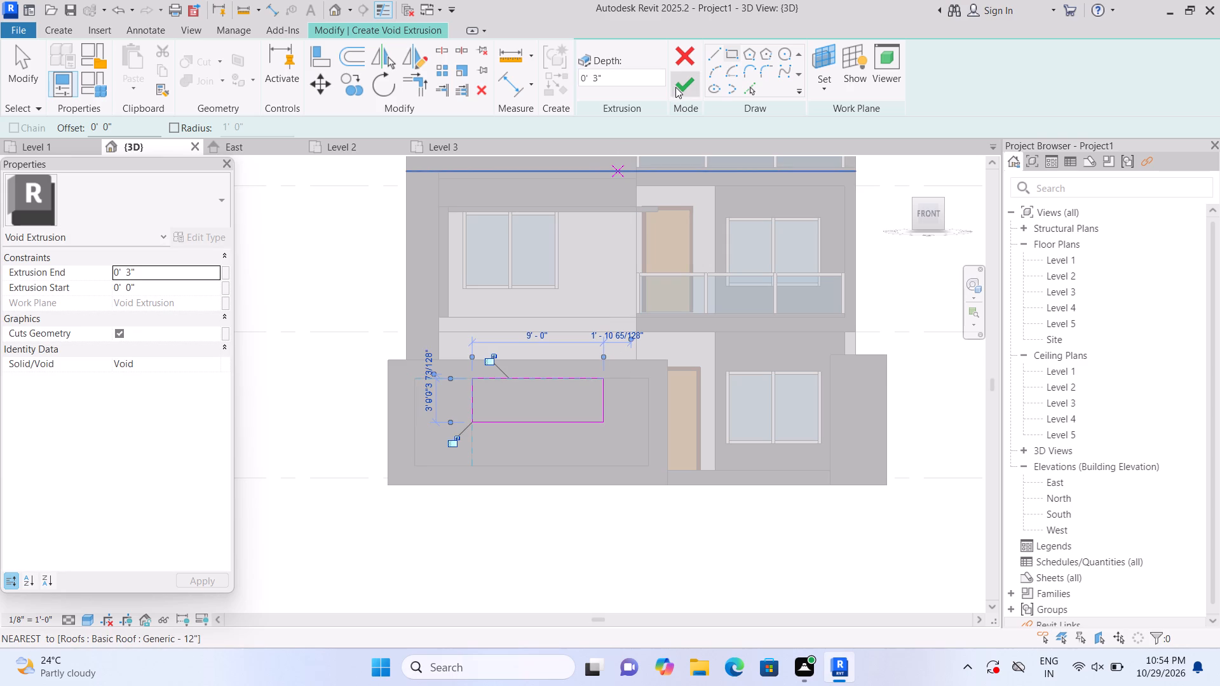
# Set the void's extrusion end to 6" and finish it, cutting the rectangular niche beside the raised panel.
pyautogui.click(180, 271)
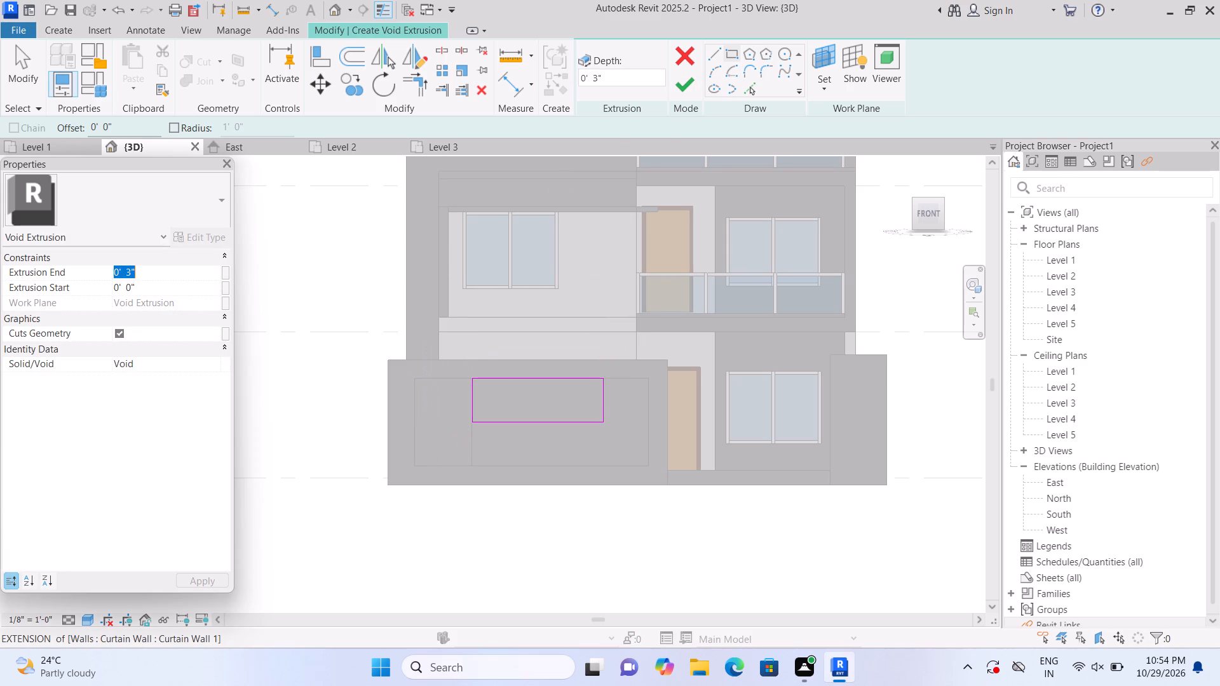
pyautogui.press('BackSpace')
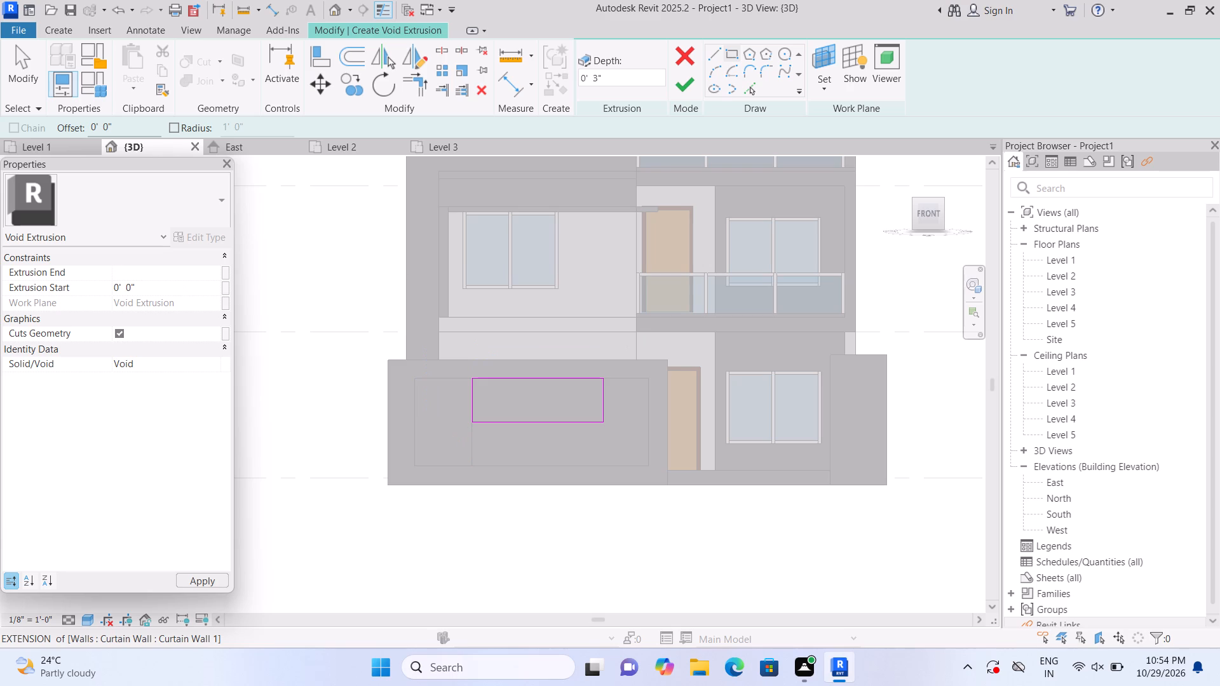
pyautogui.press('6')
pyautogui.hotkey('shift', '"')
pyautogui.press('Return')
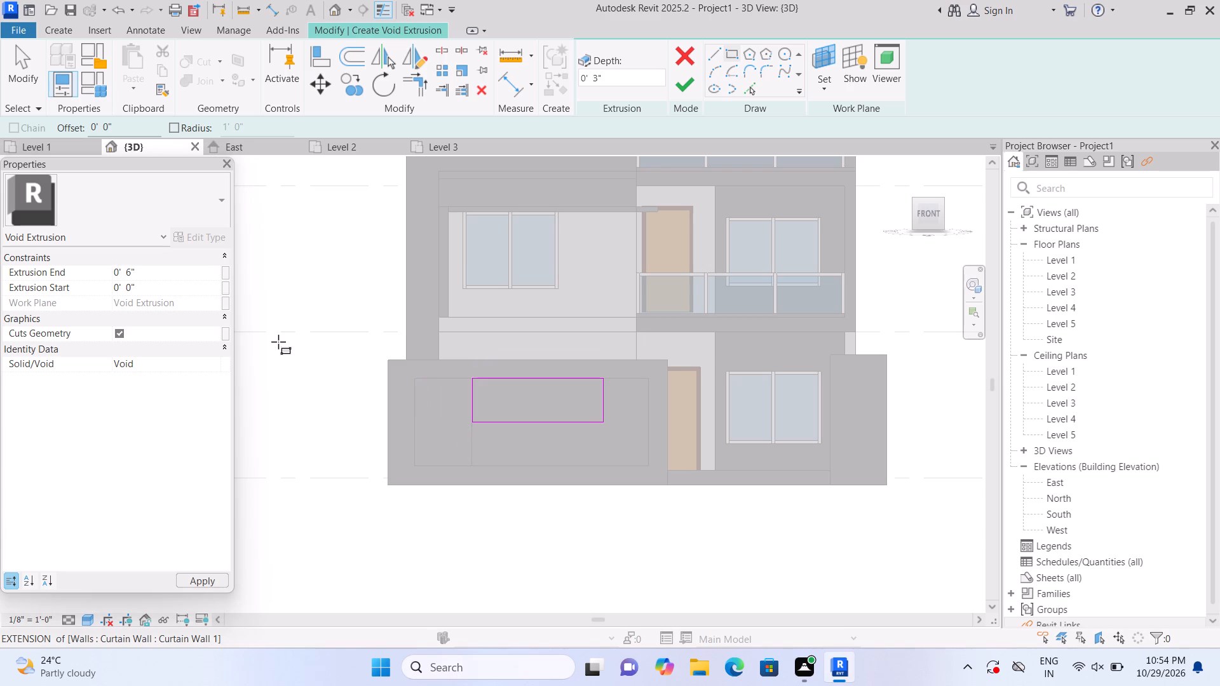
pyautogui.click(278, 342)
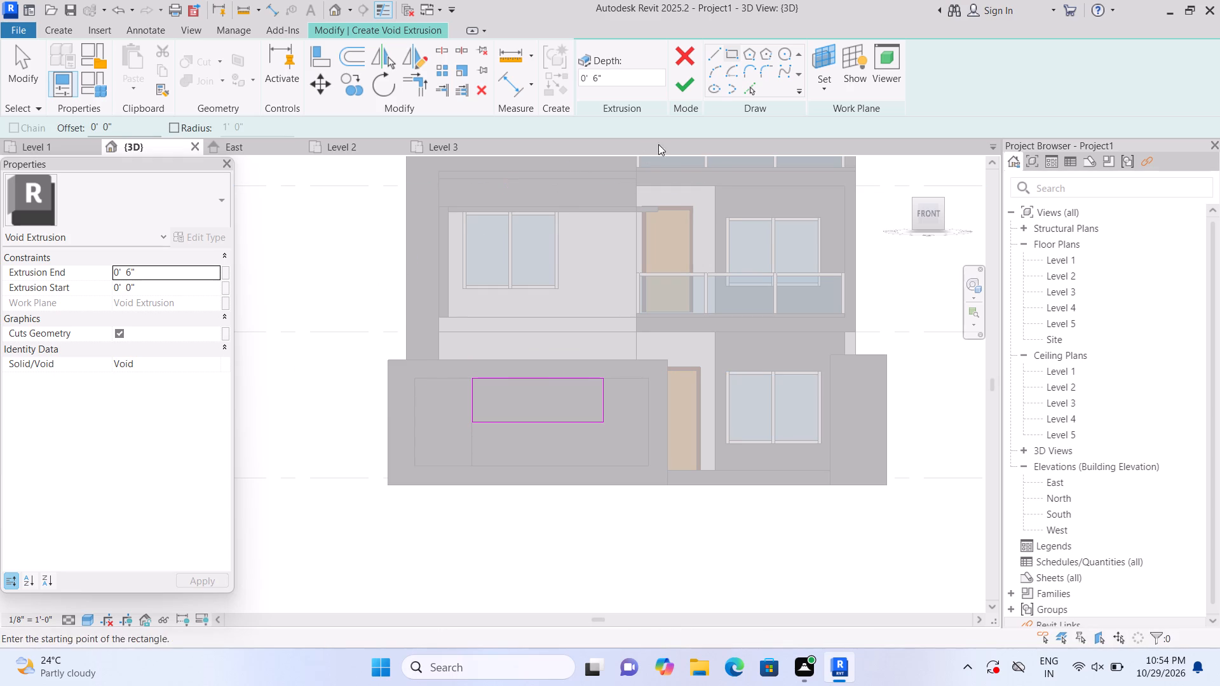
pyautogui.click(689, 93)
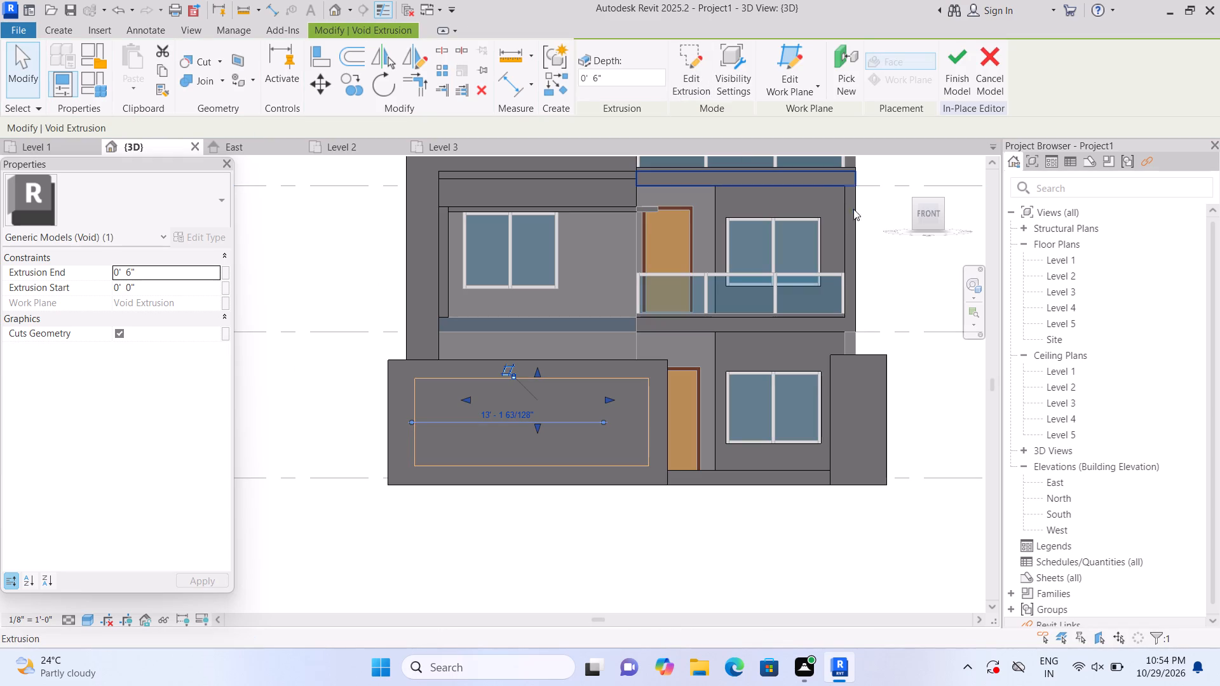
pyautogui.scroll(2, 606, 544)
pyautogui.click(623, 520)
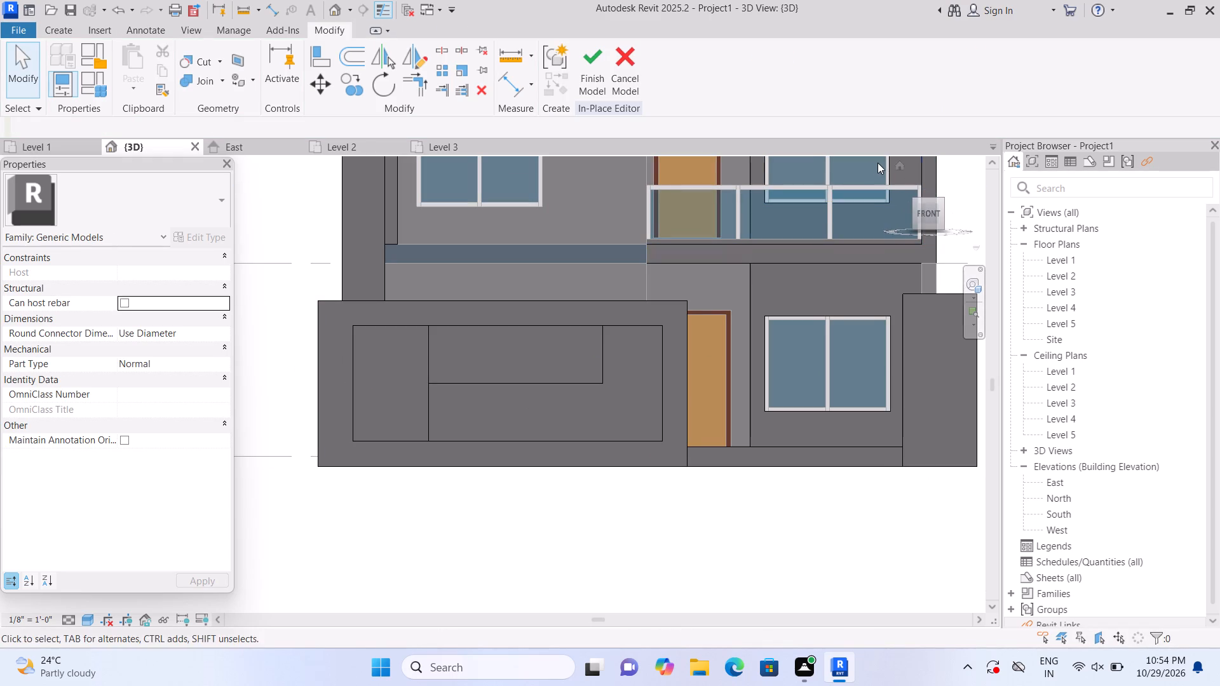
# Examine the niche and raised panel in the long front block from an angled view and from the front.
pyautogui.click(898, 168)
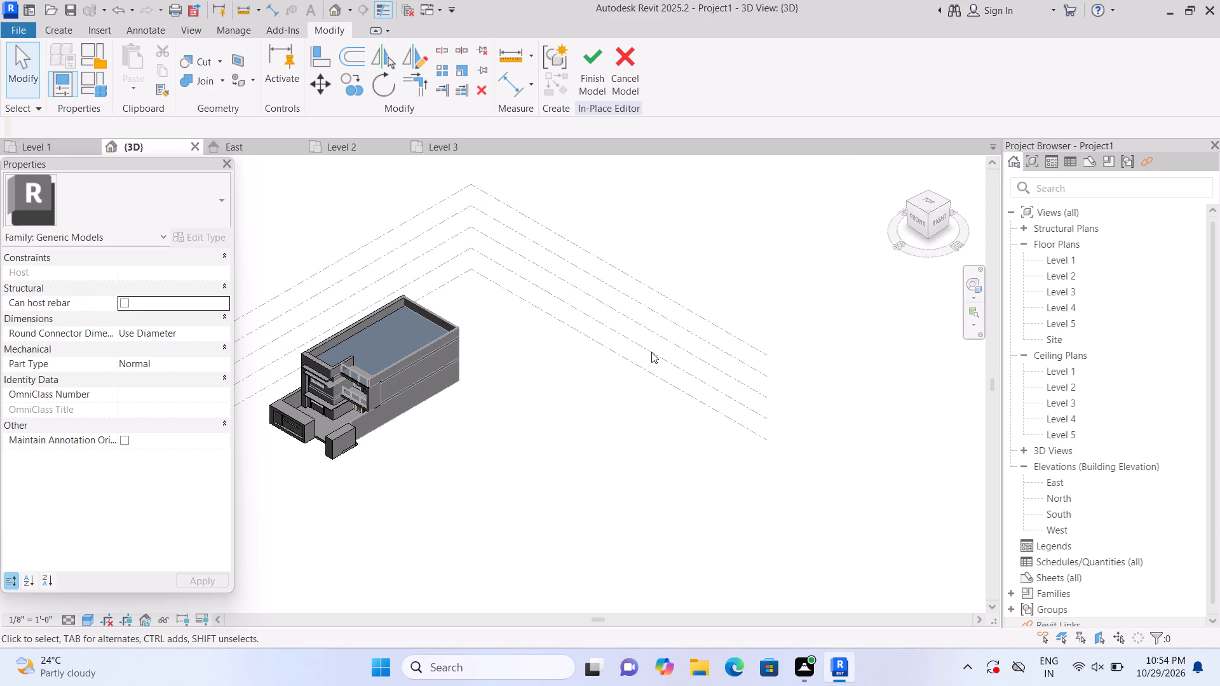
pyautogui.scroll(5, 274, 485)
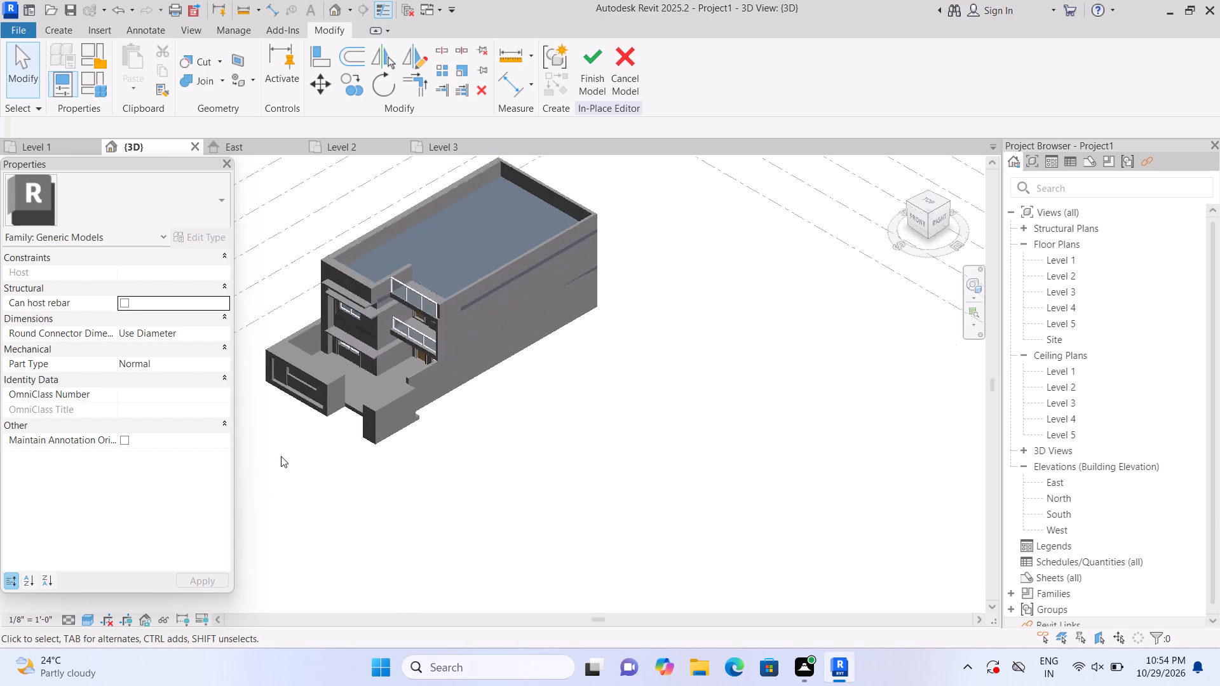
pyautogui.scroll(5, 281, 456)
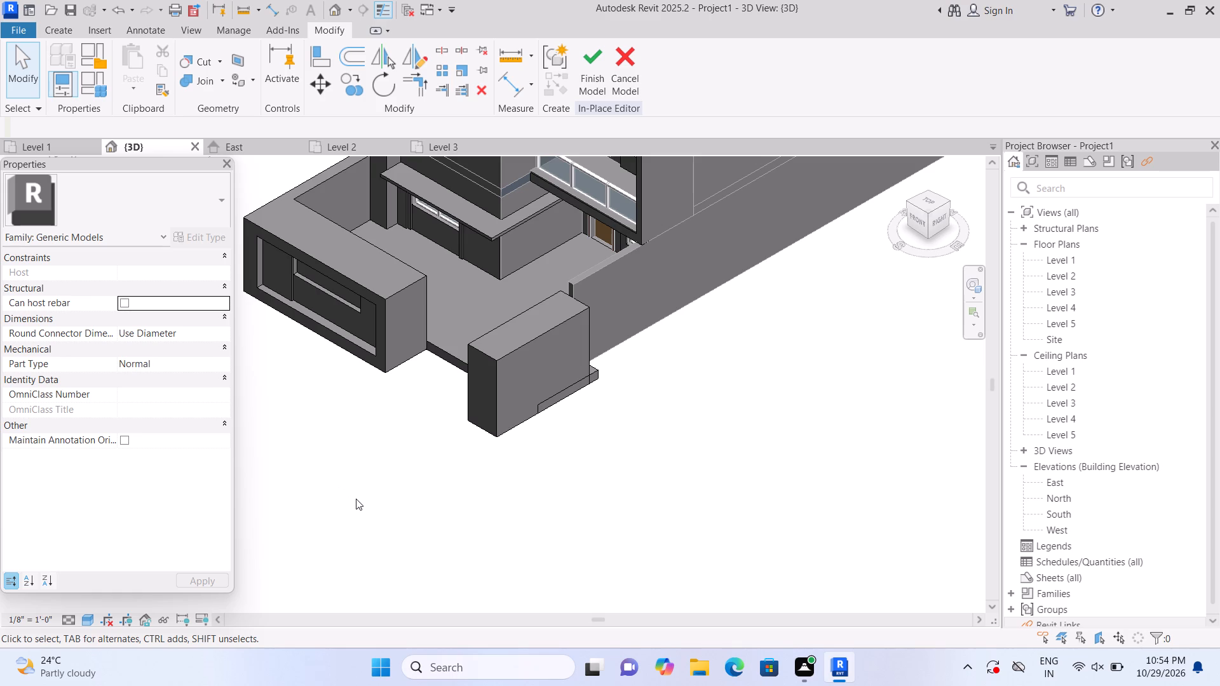
pyautogui.click(917, 224)
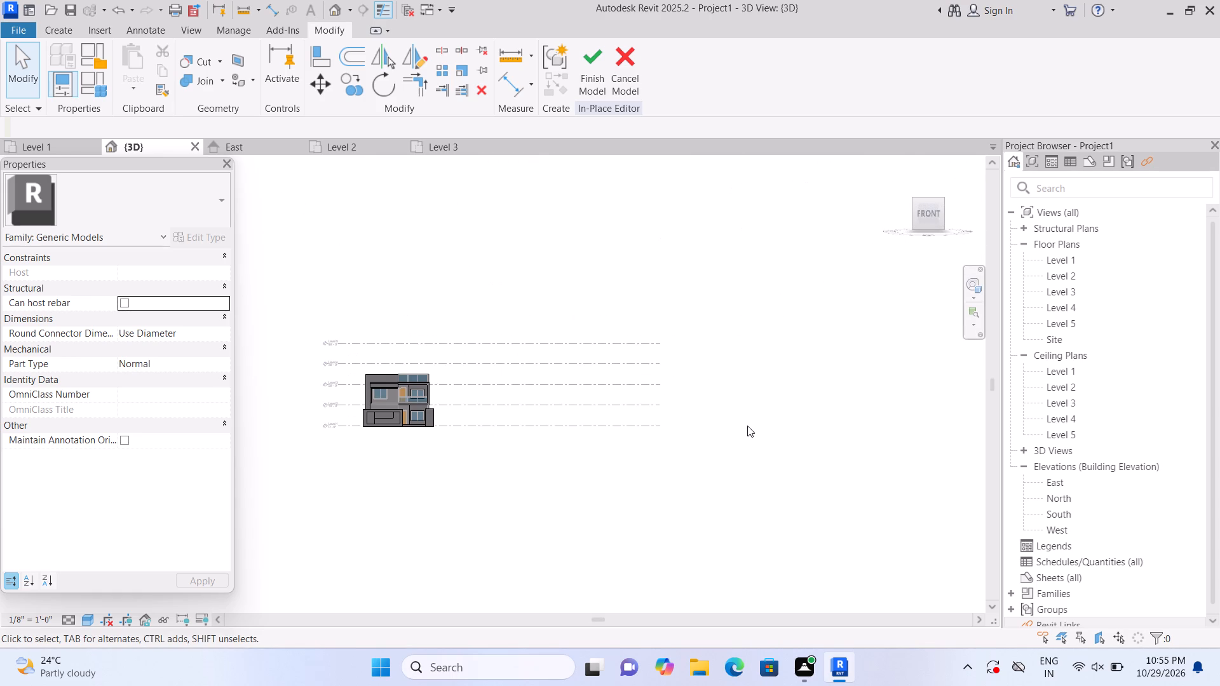
pyautogui.scroll(2, 396, 424)
pyautogui.scroll(4, 326, 443)
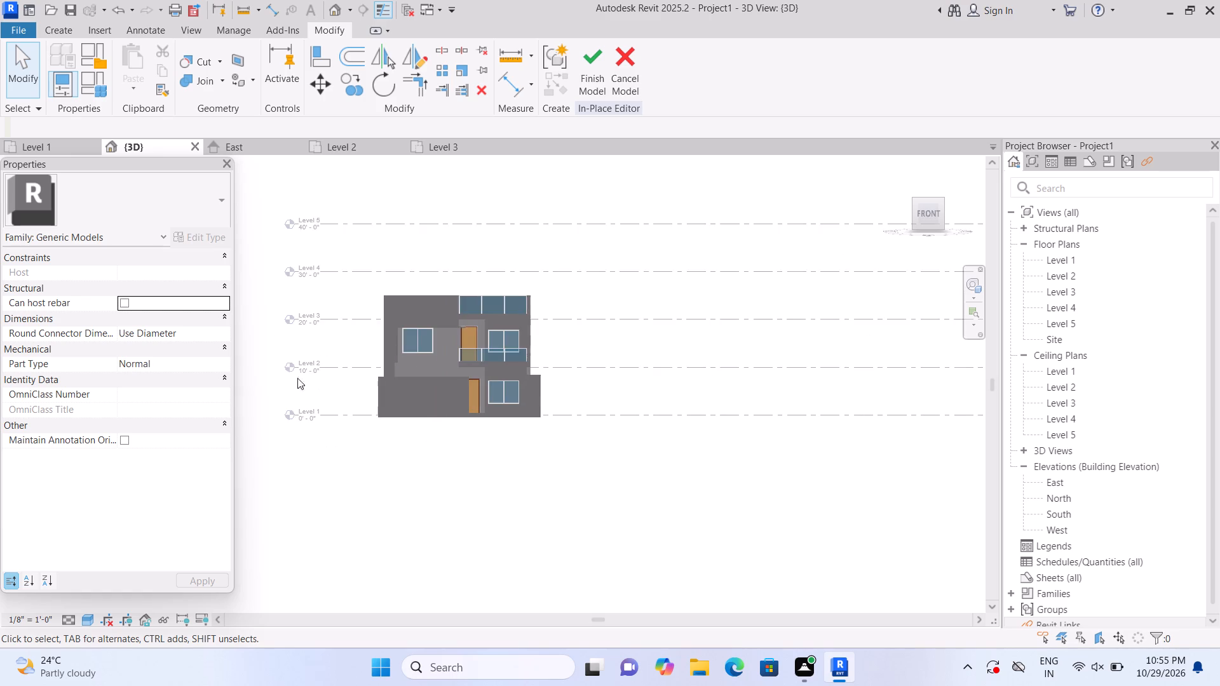
# Start a void extrusion on the niche's back face and sketch a 9' wide horizontal strip just below the niche's top edge.
pyautogui.scroll(4, 253, 209)
pyautogui.scroll(1, 379, 384)
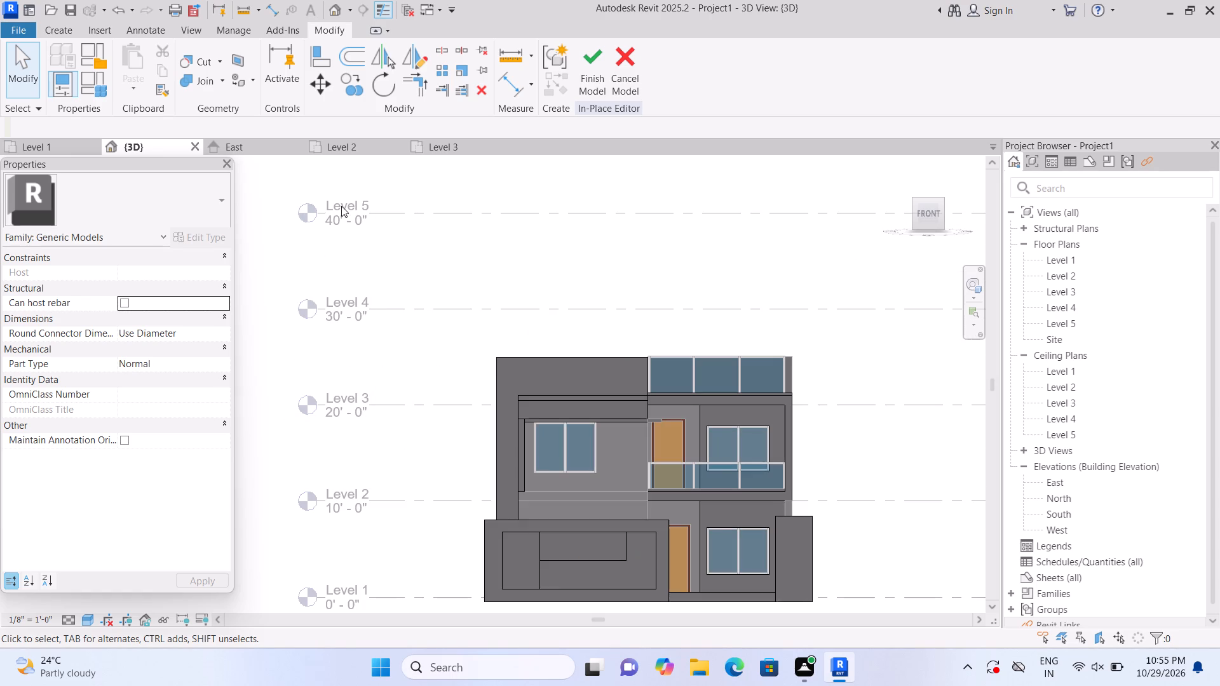
pyautogui.scroll(1, 435, 499)
pyautogui.scroll(-4, 407, 397)
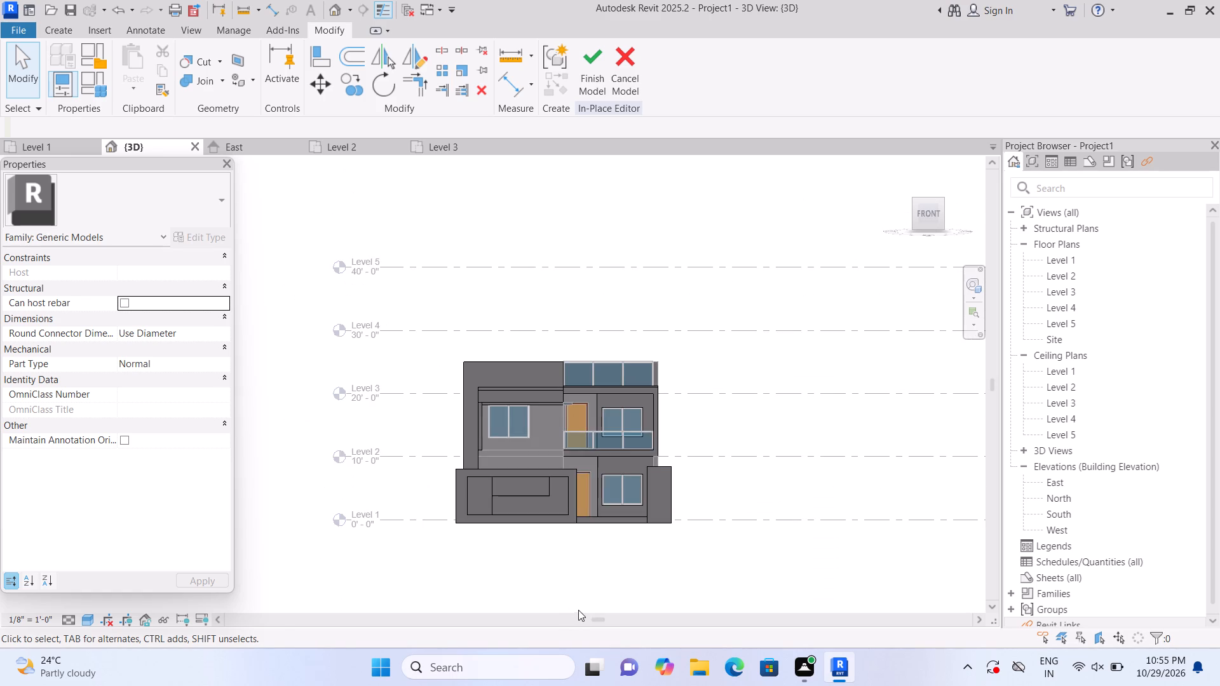
pyautogui.scroll(7, 576, 589)
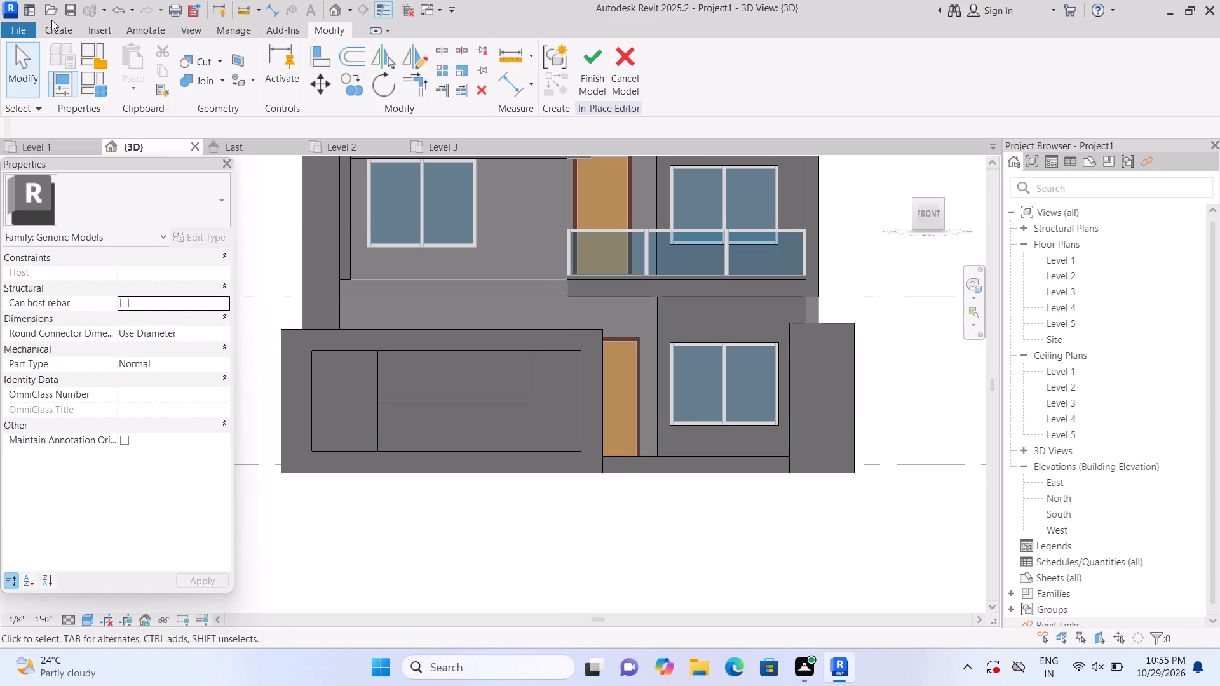
pyautogui.click(51, 30)
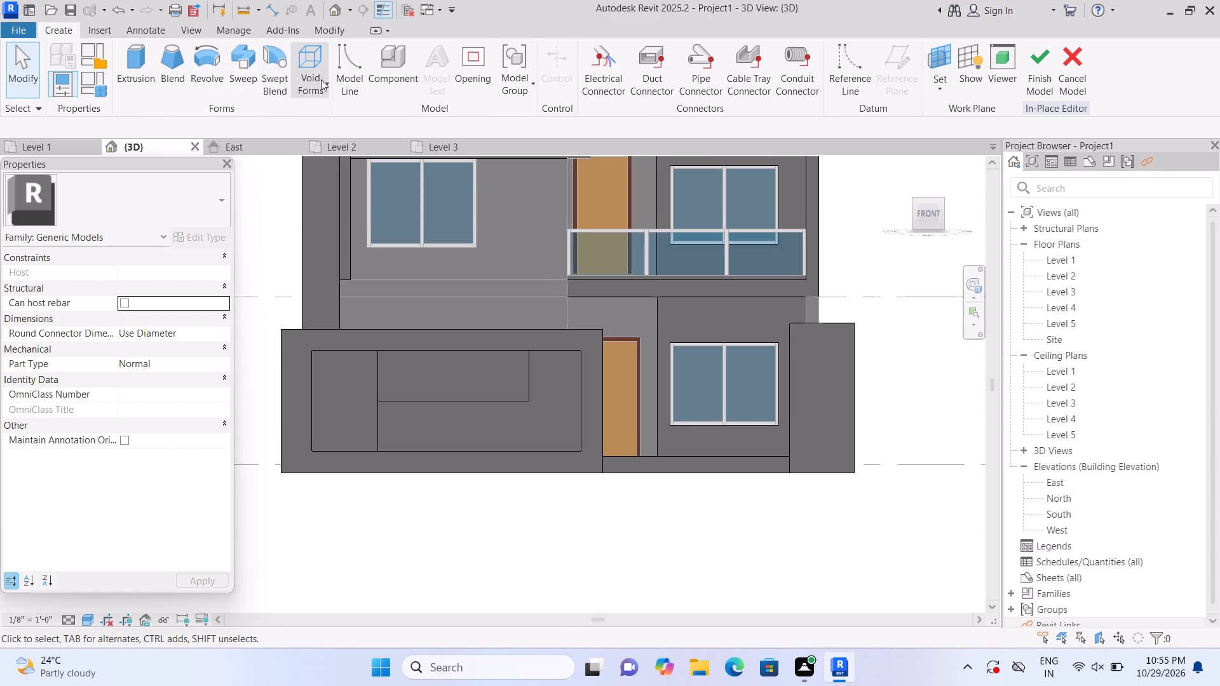
pyautogui.click(323, 81)
pyautogui.click(332, 114)
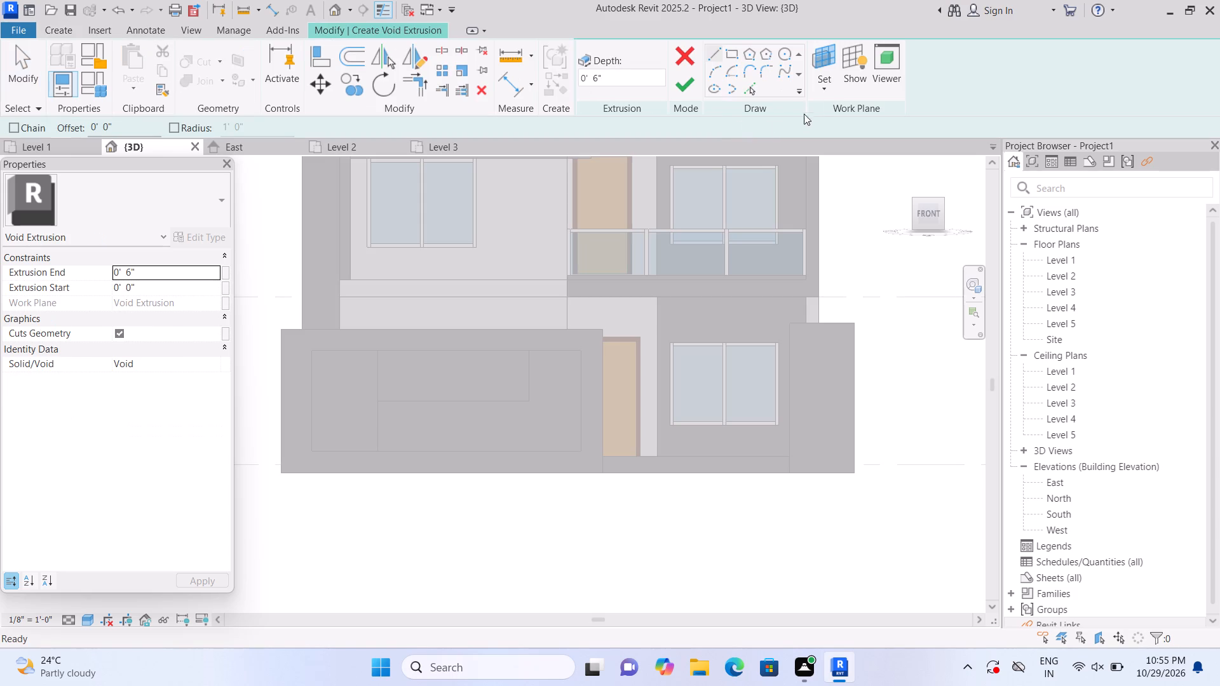
pyautogui.click(818, 97)
pyautogui.click(832, 140)
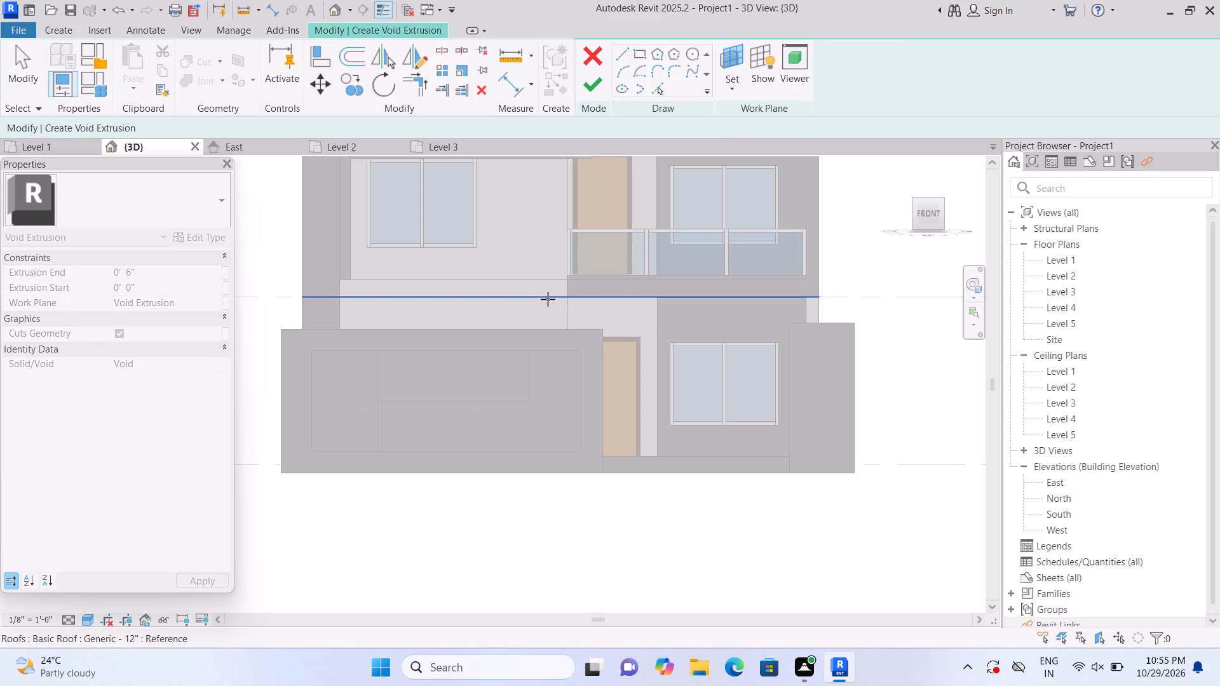
pyautogui.click(516, 367)
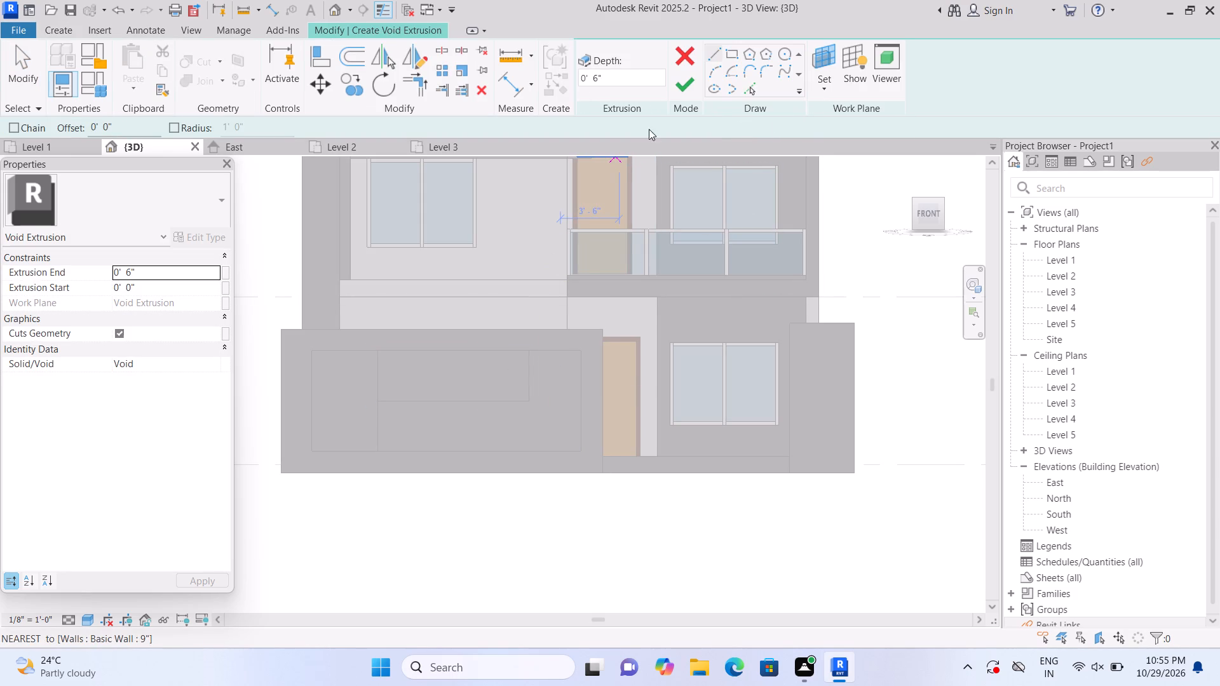
pyautogui.click(739, 58)
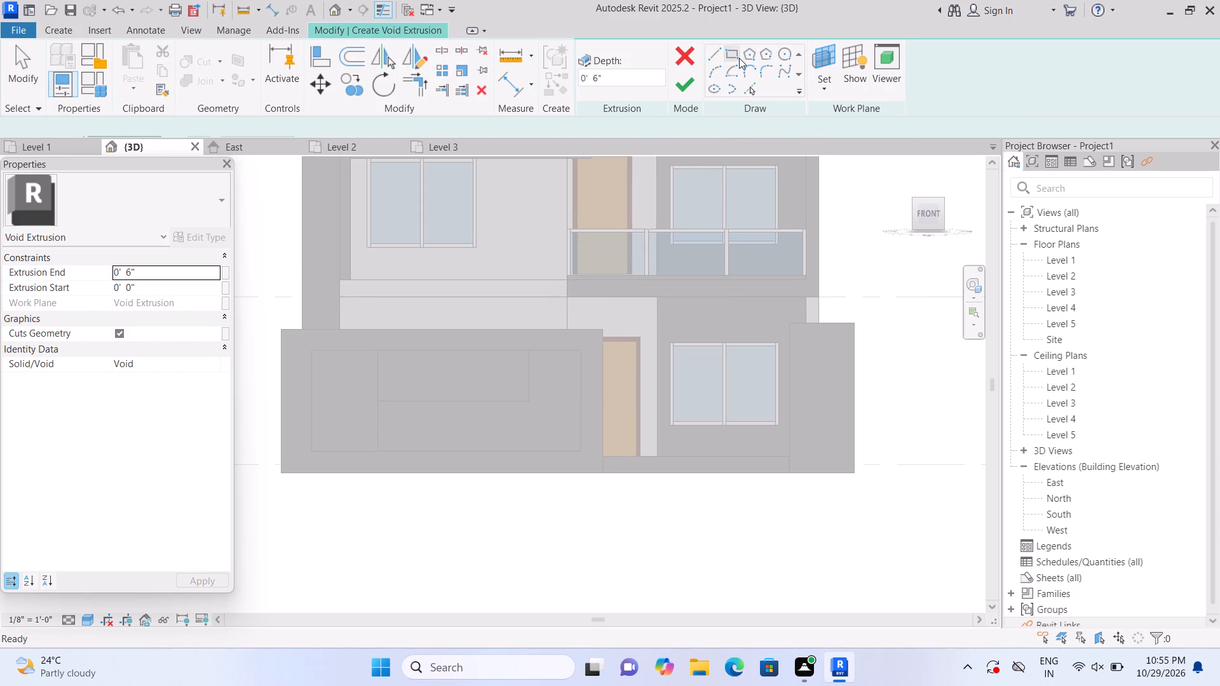
pyautogui.scroll(2, 423, 440)
pyautogui.scroll(1, 411, 358)
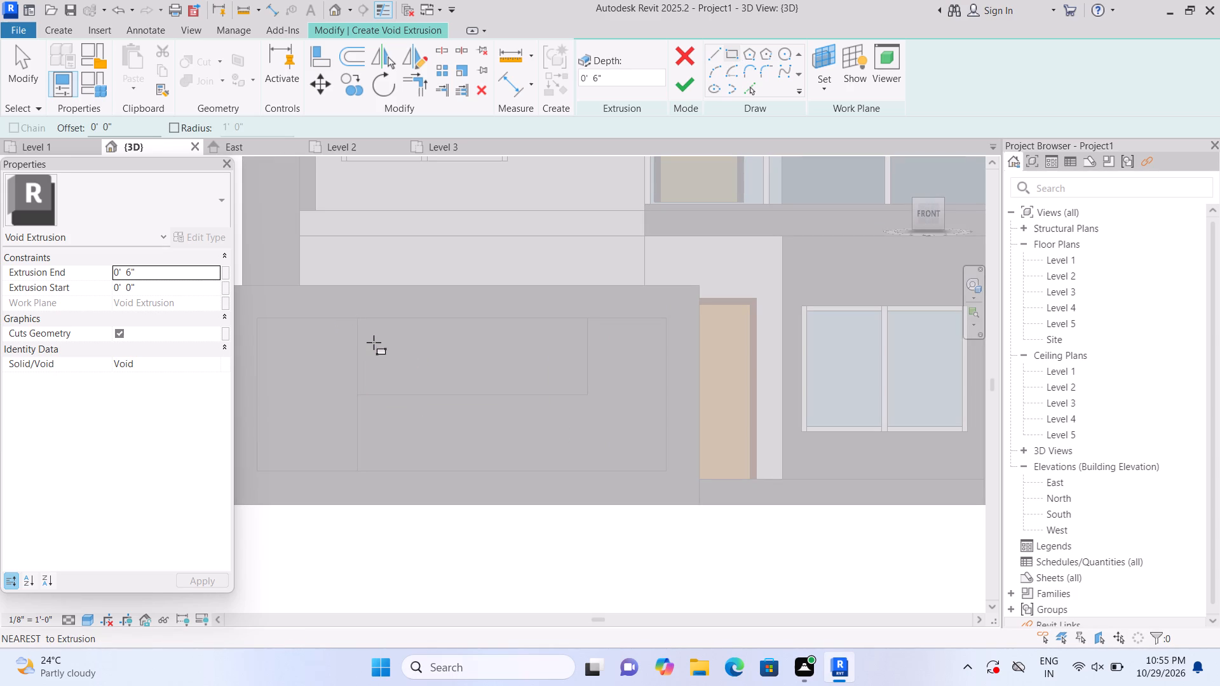
pyautogui.scroll(2, 367, 333)
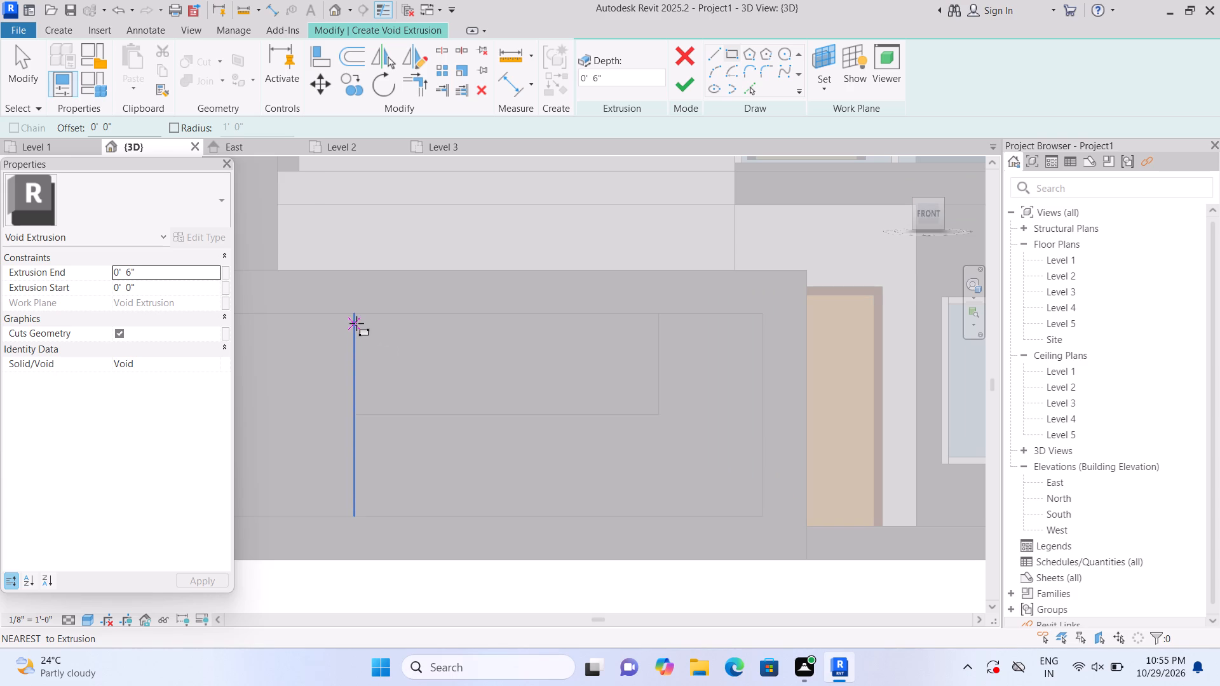
pyautogui.click(356, 323)
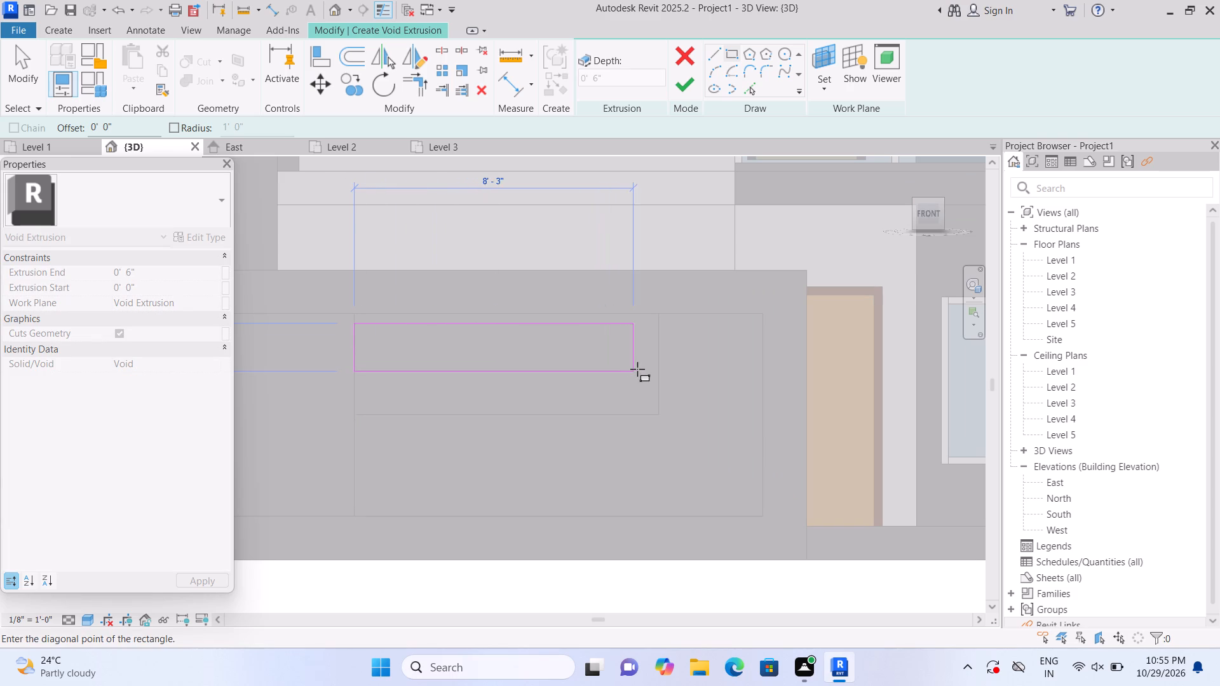
pyautogui.click(658, 339)
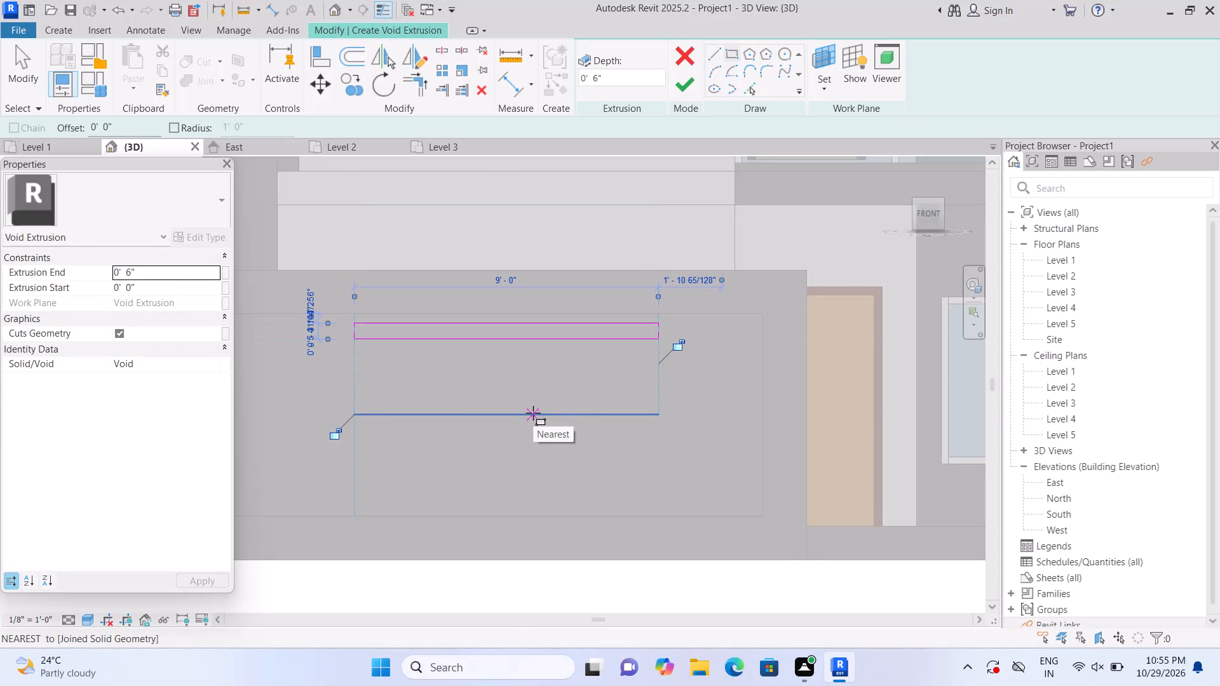
pyautogui.press('Escape')
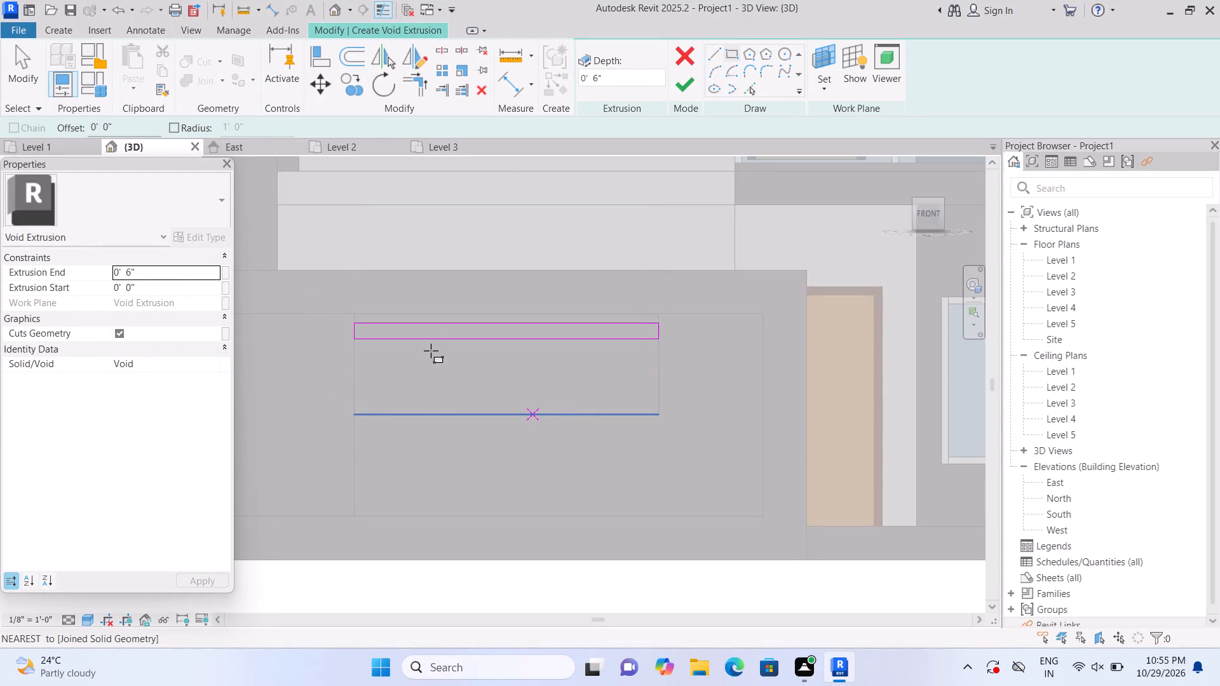
# Sketch a second, thinner 9' wide rectangle just below the first strip, spanning the niche from side to side.
pyautogui.scroll(2, 426, 351)
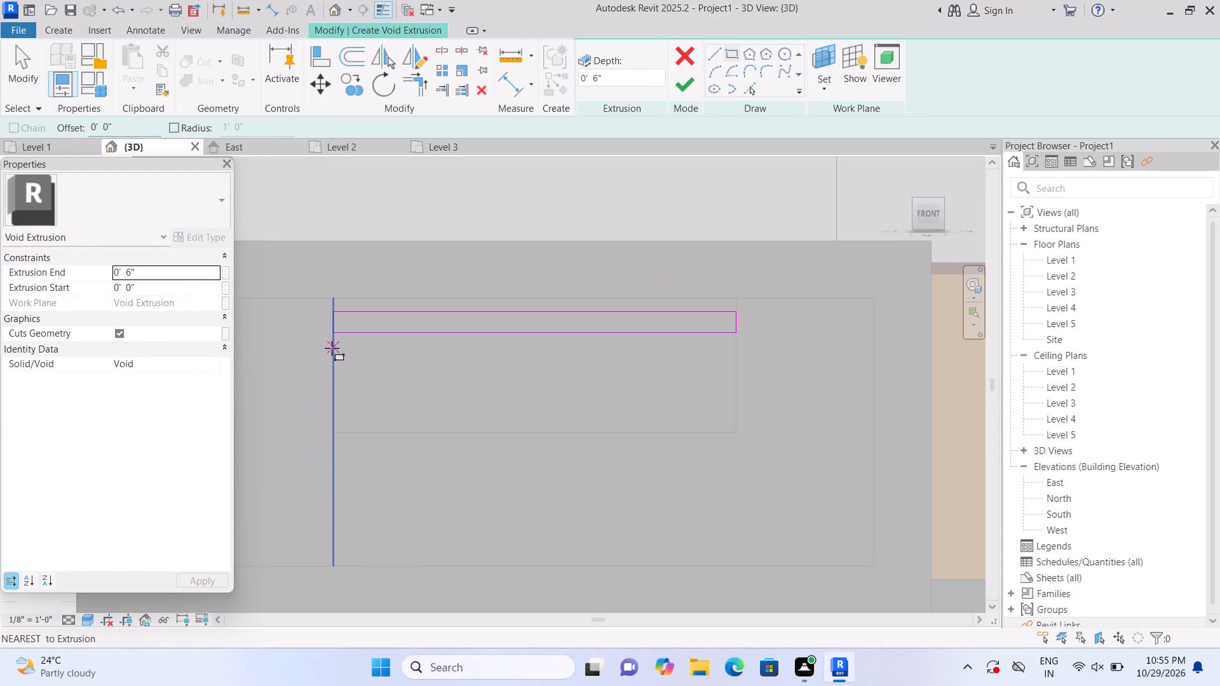
pyautogui.click(332, 341)
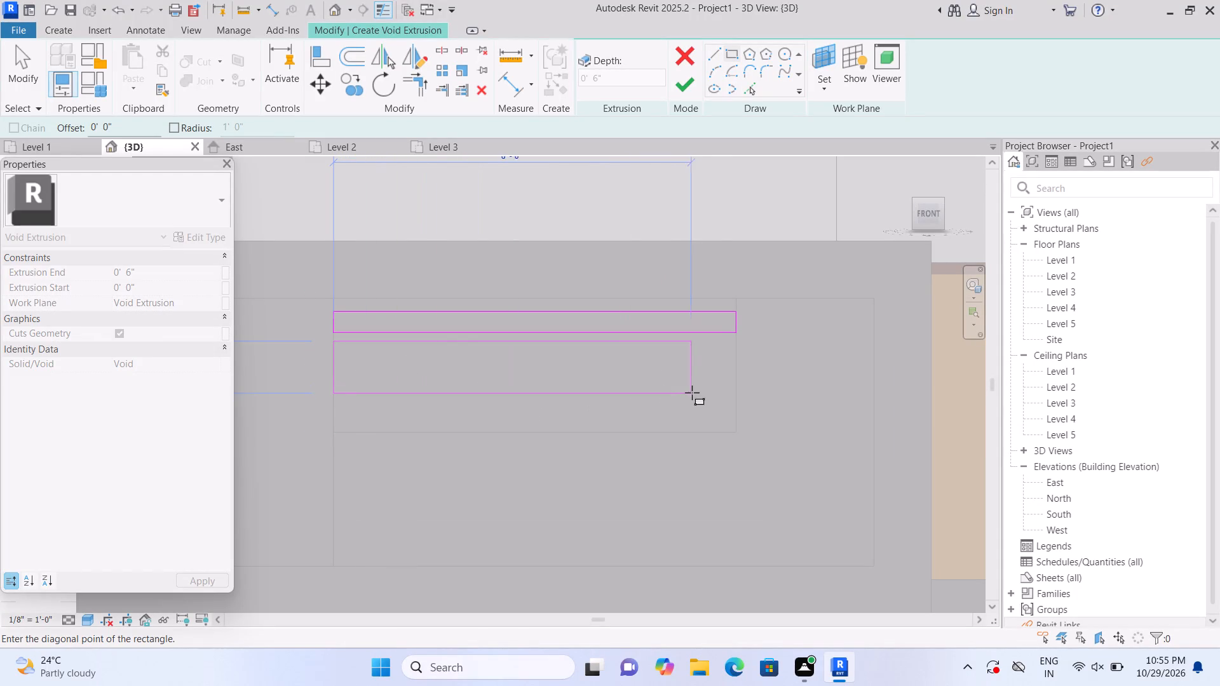
pyautogui.scroll(1, 736, 357)
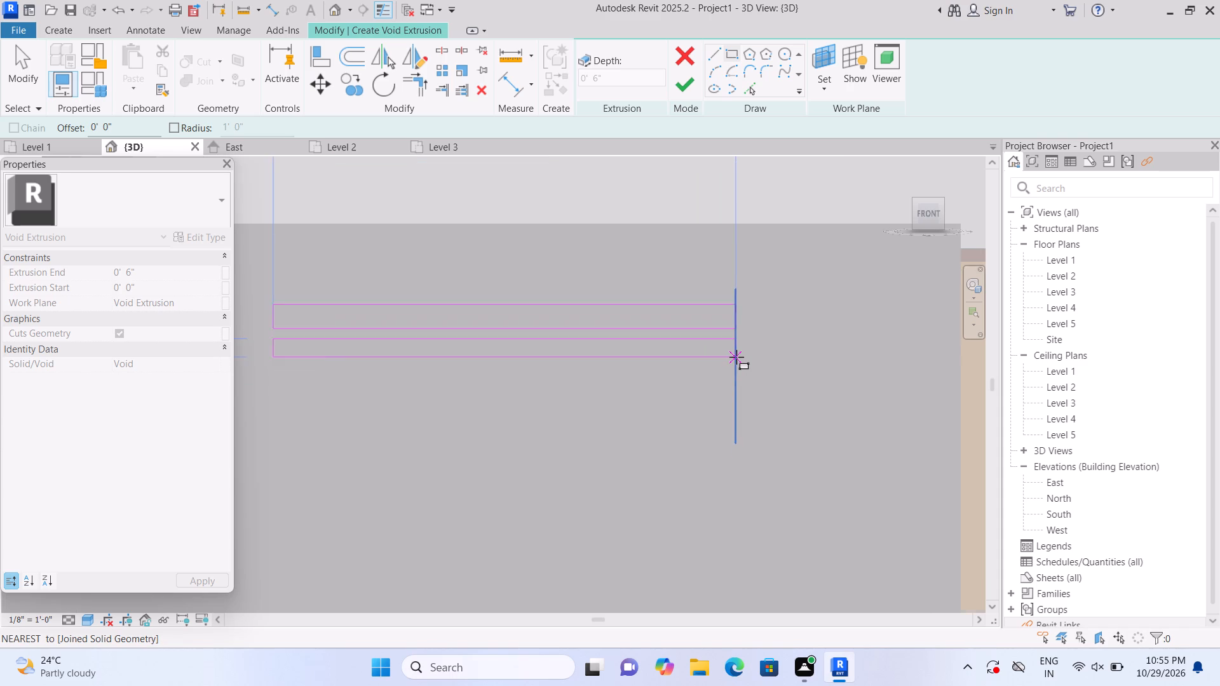
pyautogui.scroll(2, 736, 357)
pyautogui.click(734, 346)
pyautogui.scroll(-2, 653, 424)
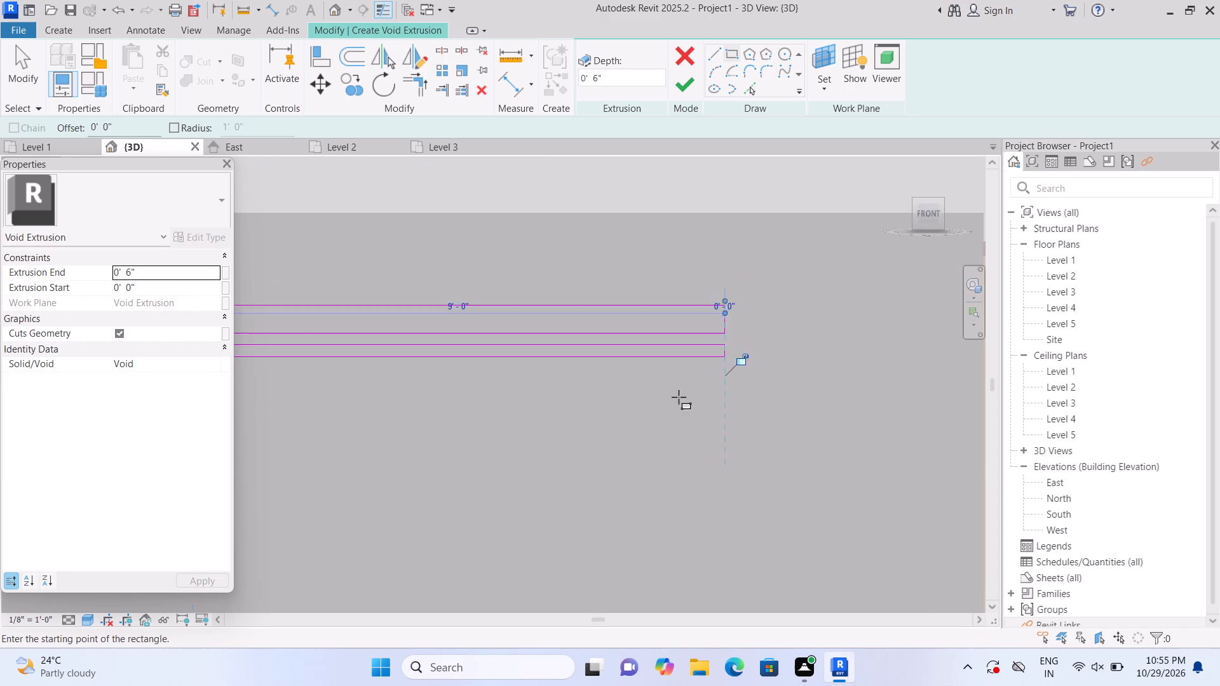
pyautogui.scroll(-3, 679, 397)
pyautogui.press('Escape')
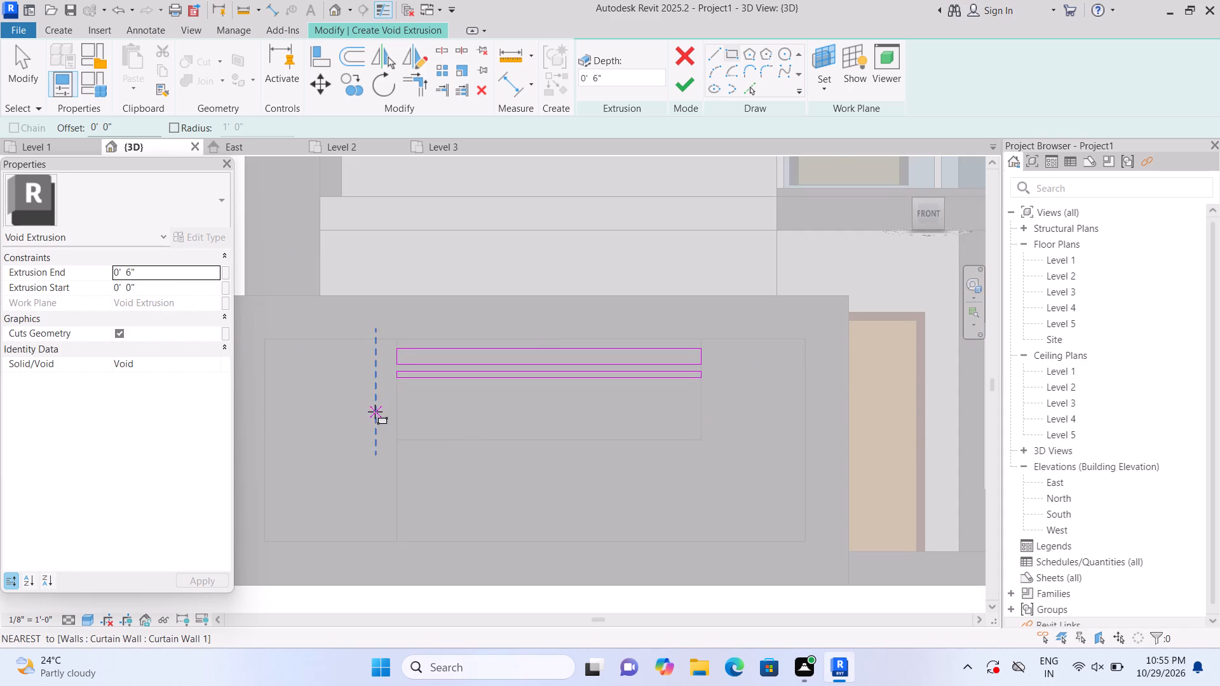
# Sketch a third 9' wide rectangle, about 4" high, below the second strip across the niche.
pyautogui.scroll(1, 375, 412)
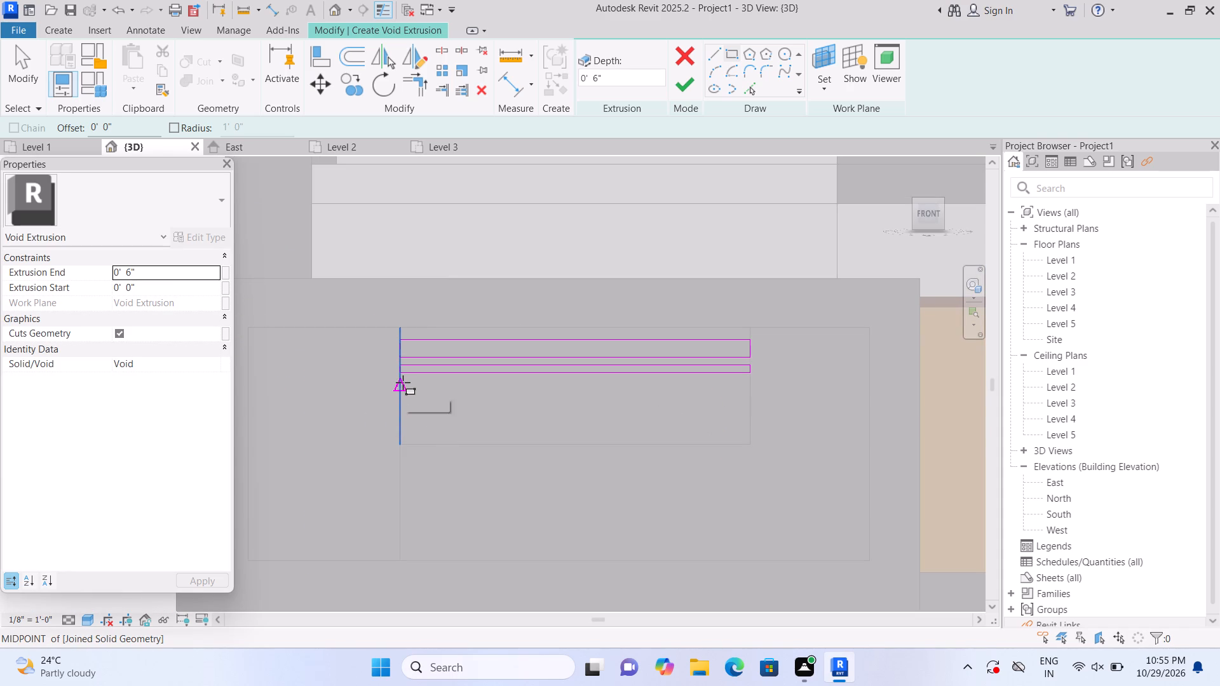
pyautogui.scroll(4, 403, 382)
pyautogui.click(399, 377)
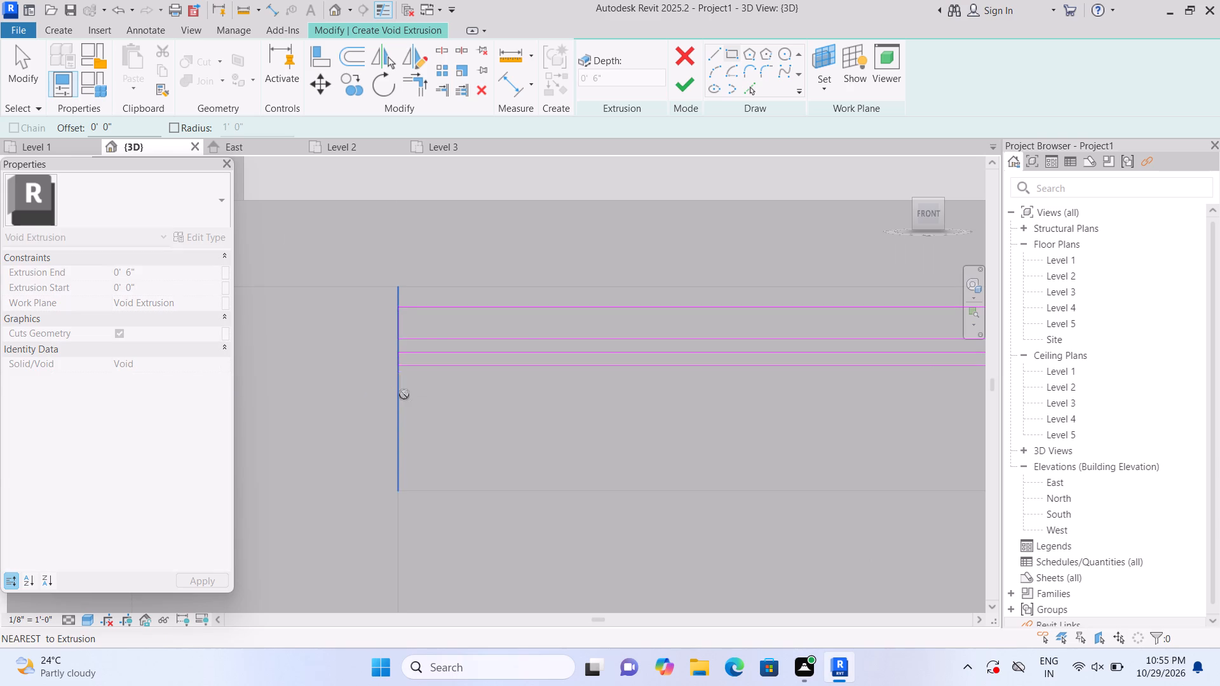
pyautogui.scroll(1, 635, 437)
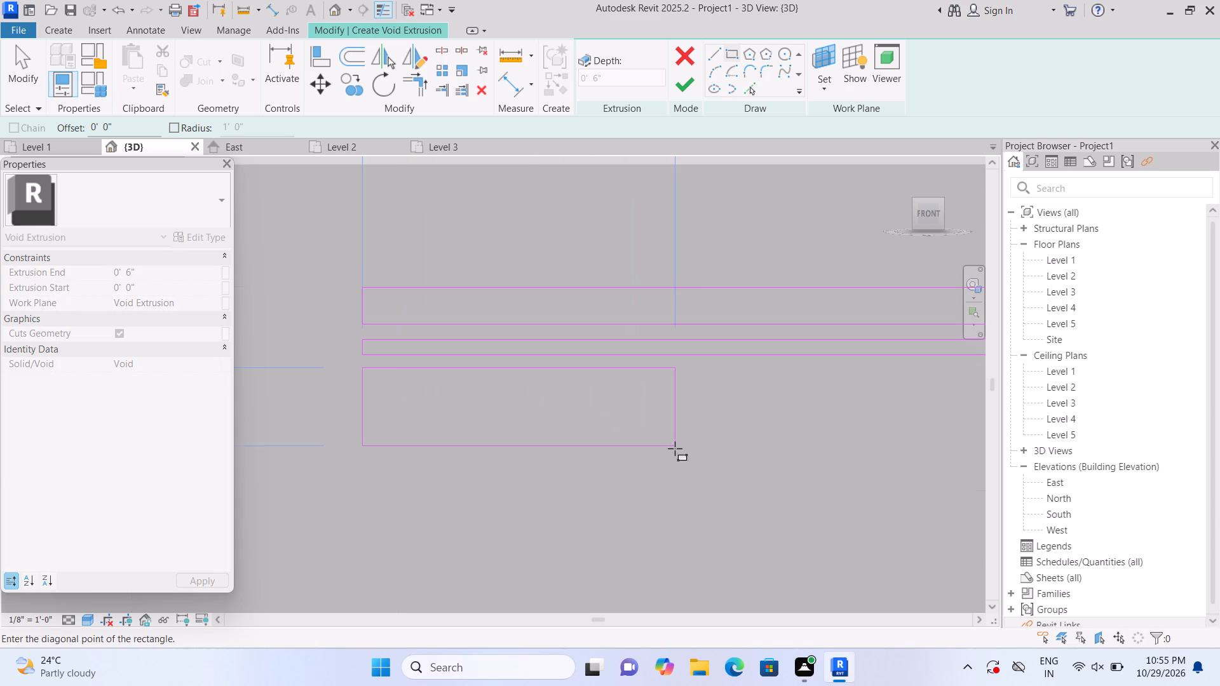
pyautogui.scroll(-4, 610, 415)
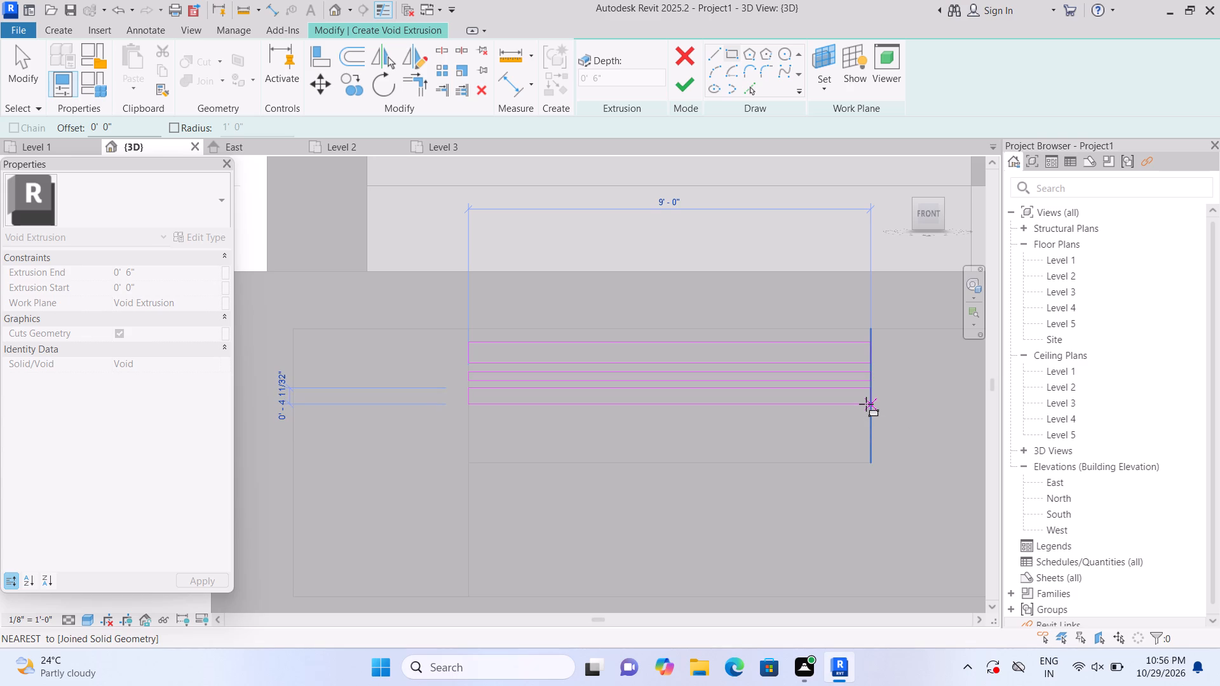
pyautogui.click(866, 404)
pyautogui.press('Escape')
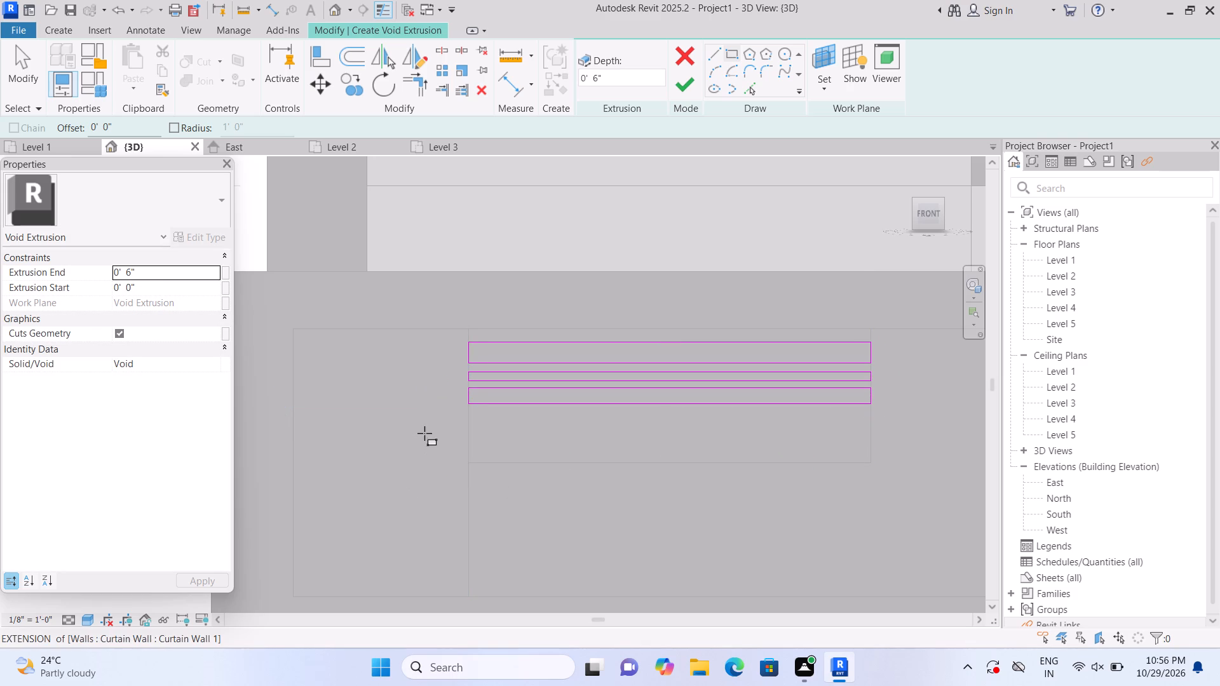
# Sketch two more 9' wide rectangles, each about 3" high, spaced below the third strip down to near the niche's bottom edge.
pyautogui.click(475, 414)
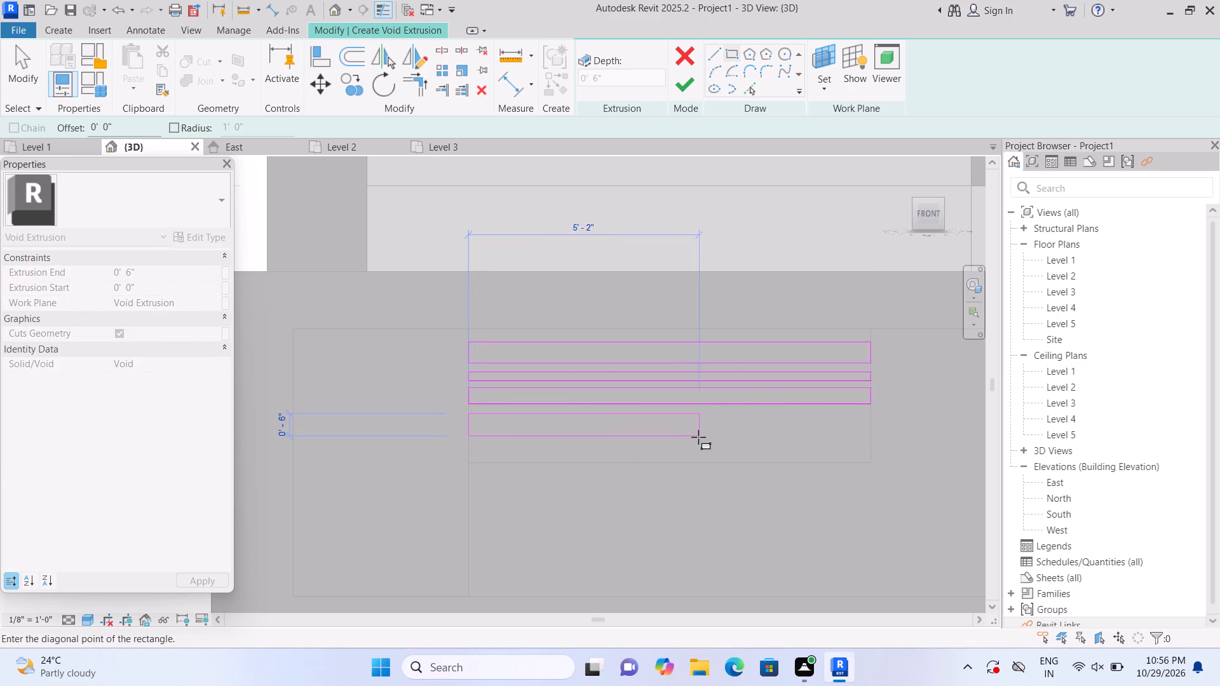
pyautogui.click(869, 425)
pyautogui.press('Escape')
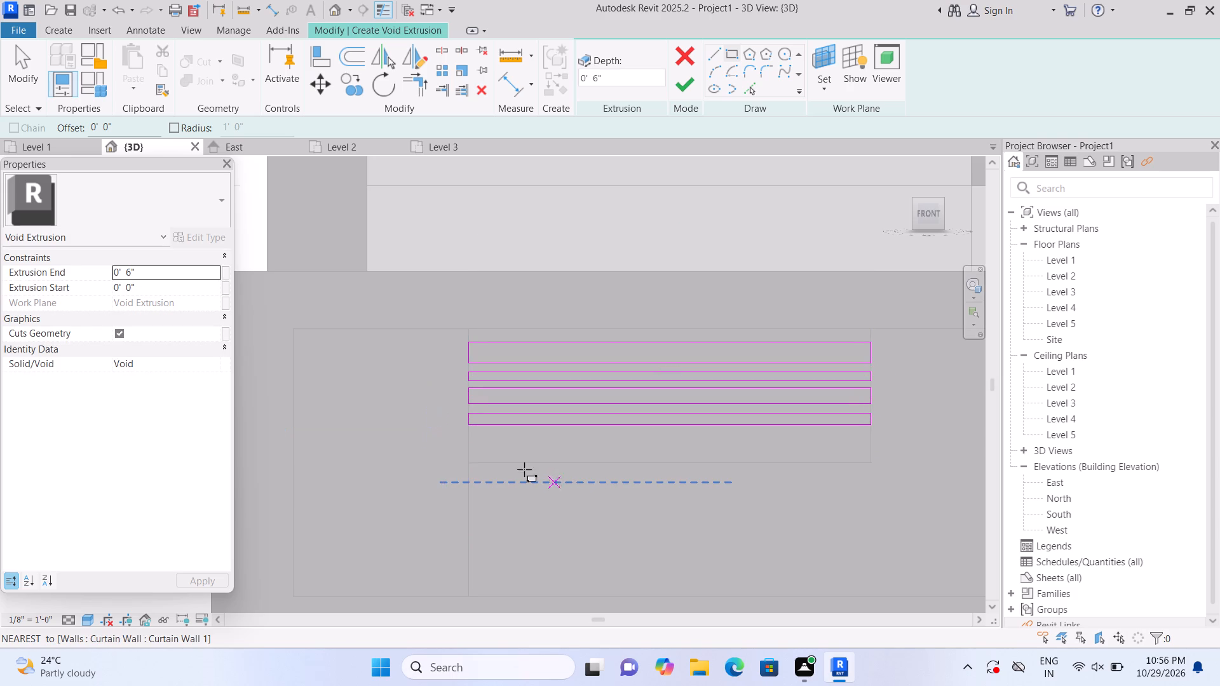
pyautogui.click(470, 438)
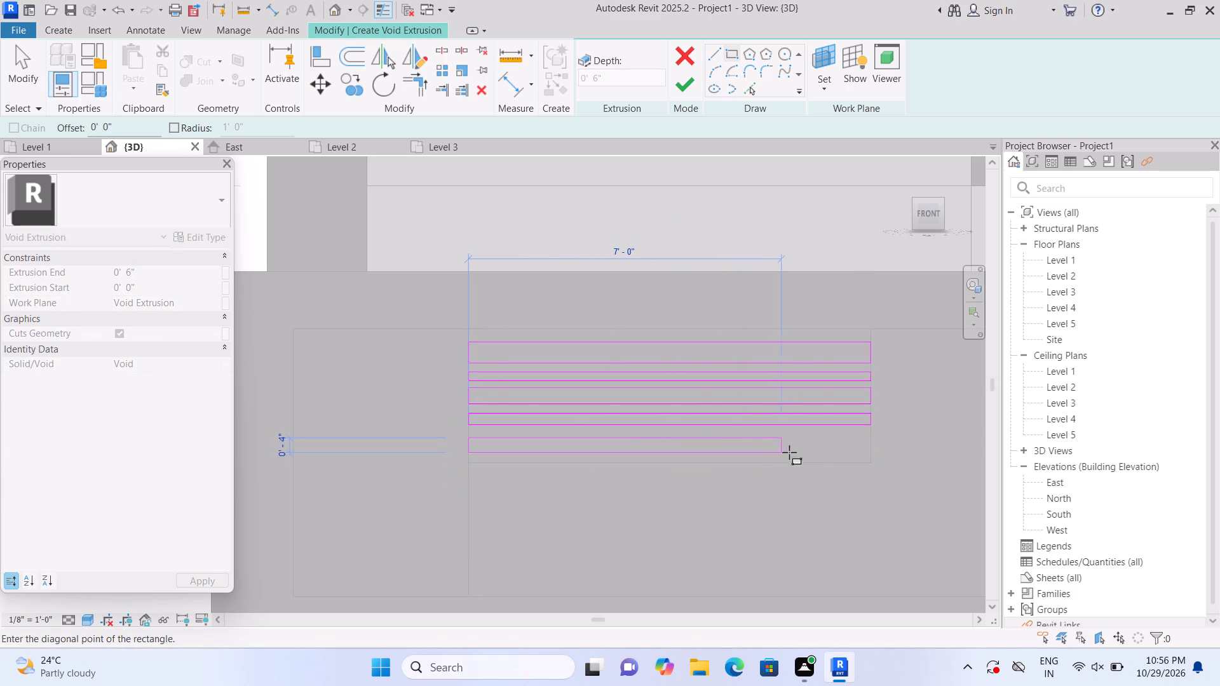
pyautogui.click(868, 448)
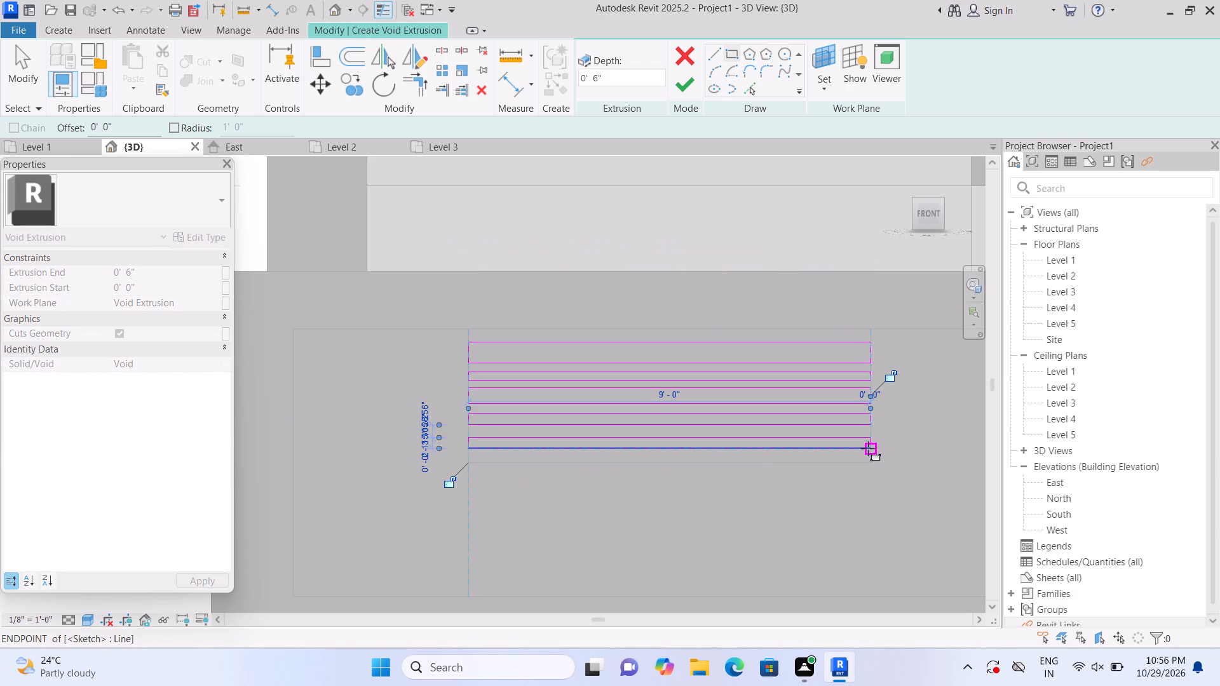
pyautogui.press('Escape')
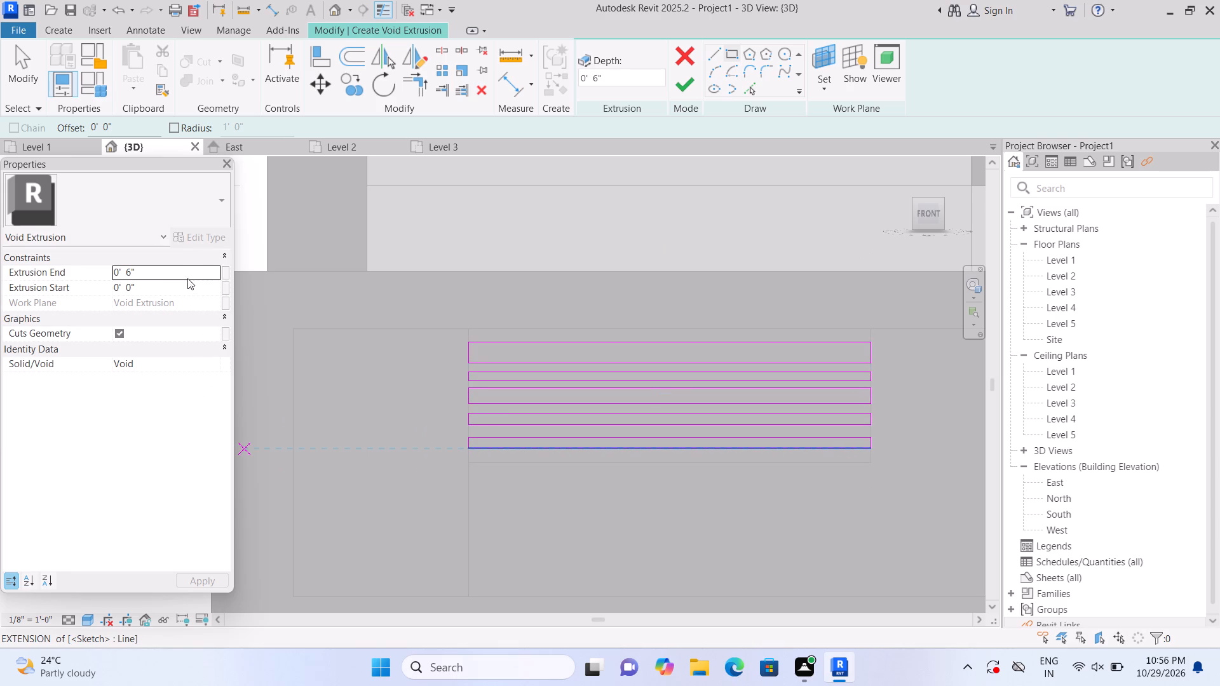
# Set the void's extrusion end to 2" and finish it, cutting the five horizontal grooves into the niche's back face.
pyautogui.click(187, 271)
pyautogui.press('BackSpace')
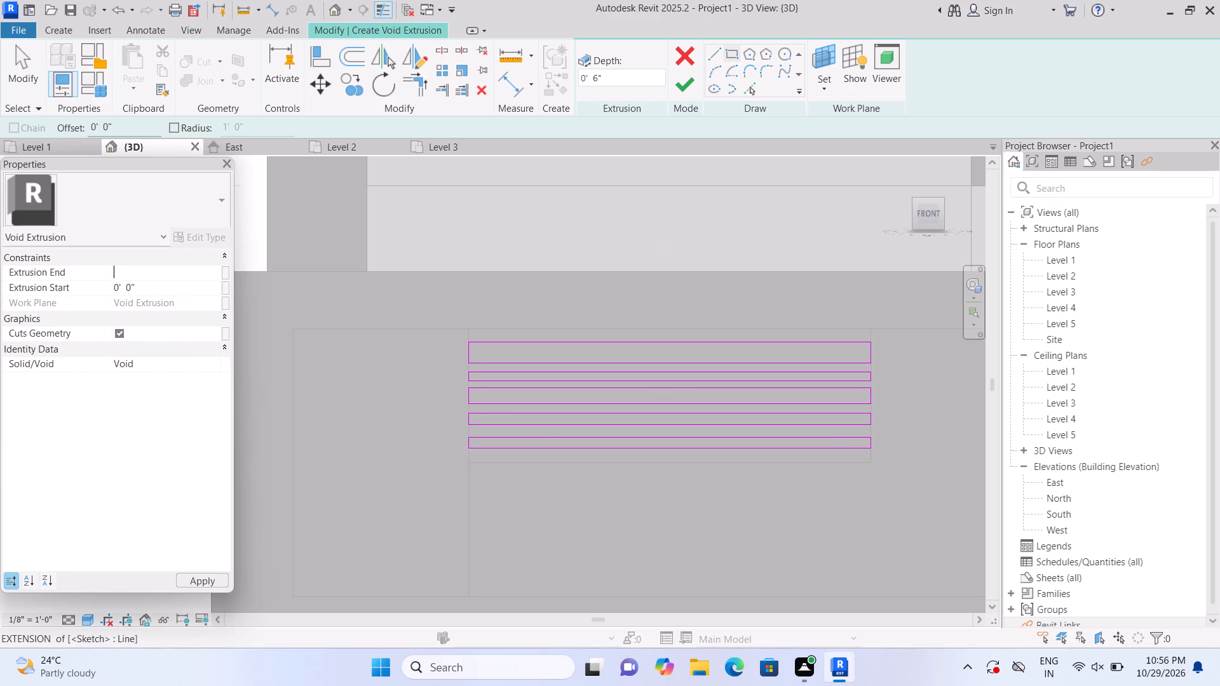
pyautogui.press('3')
pyautogui.press('BackSpace')
pyautogui.press('2')
pyautogui.hotkey('shift', '"')
pyautogui.press('Return')
pyautogui.click(689, 82)
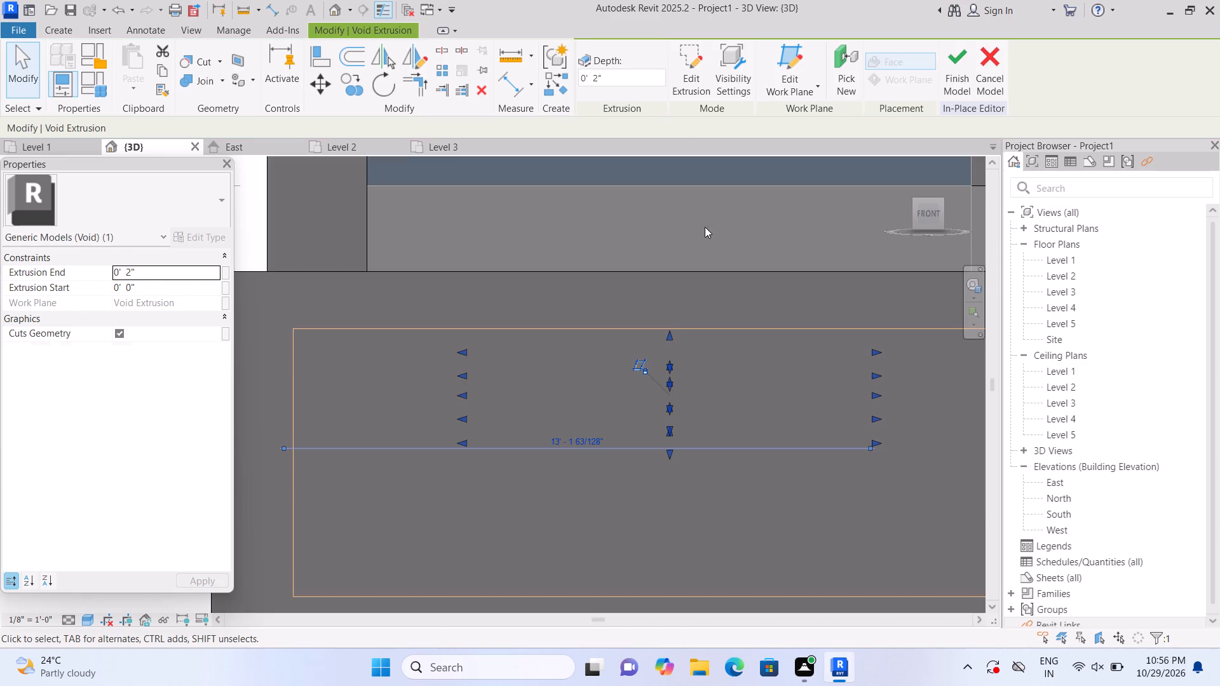
pyautogui.scroll(-7, 696, 232)
pyautogui.click(612, 530)
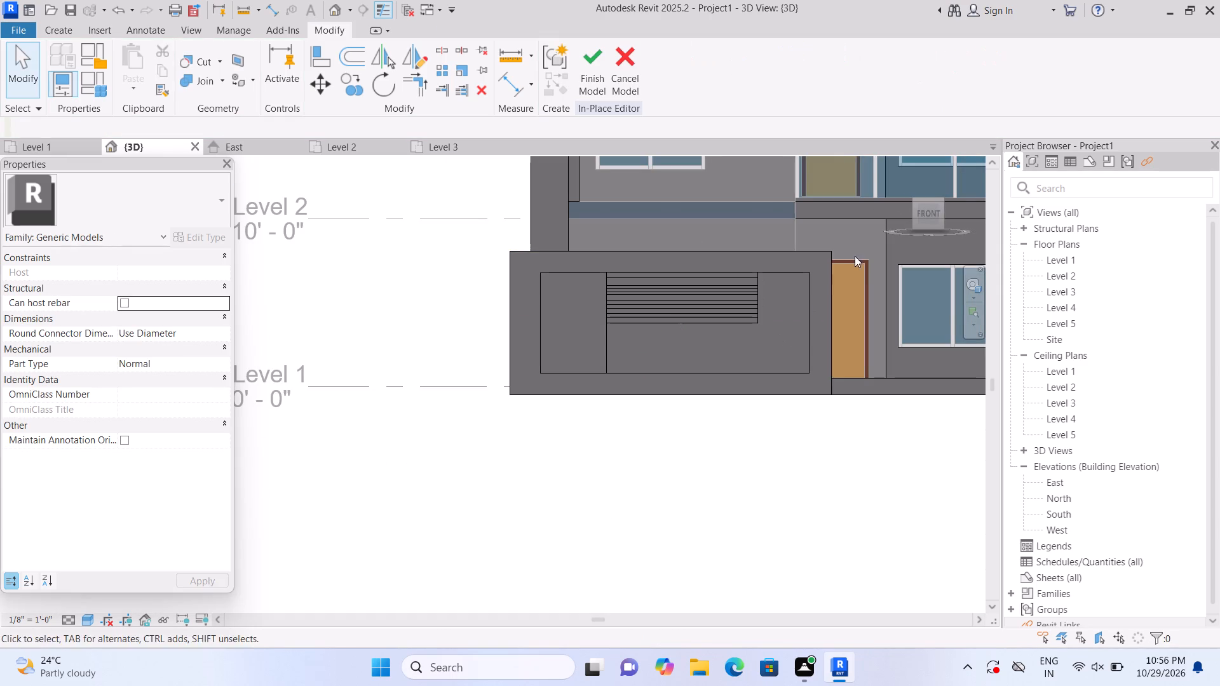
# Examine the whole house in an isometric 3D view, including the front block's grooved niche, the balconies and the side wall.
pyautogui.click(898, 165)
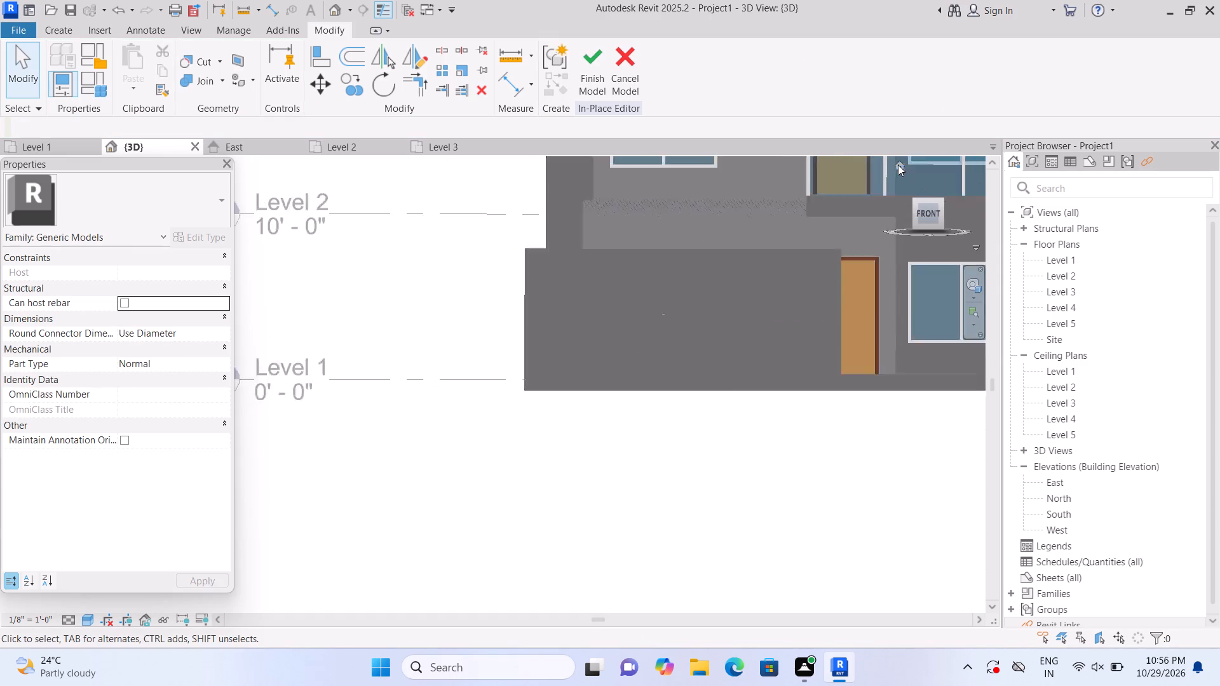
pyautogui.scroll(2, 325, 485)
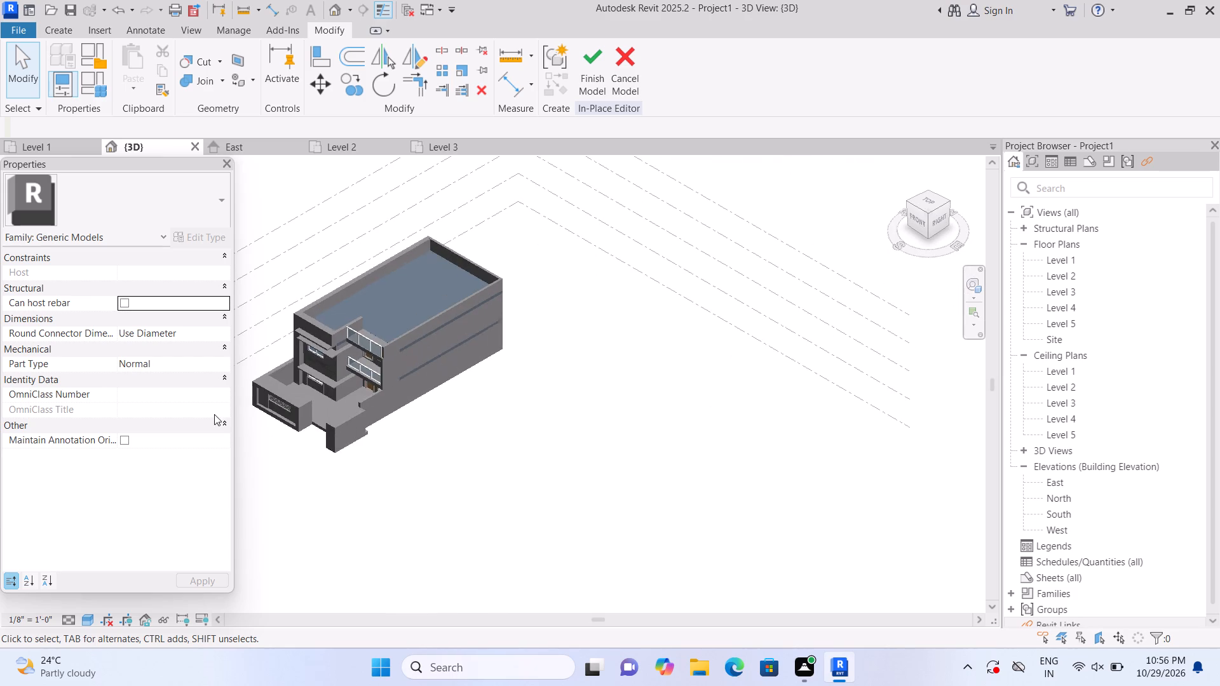
pyautogui.scroll(2, 214, 414)
pyautogui.scroll(2, 340, 454)
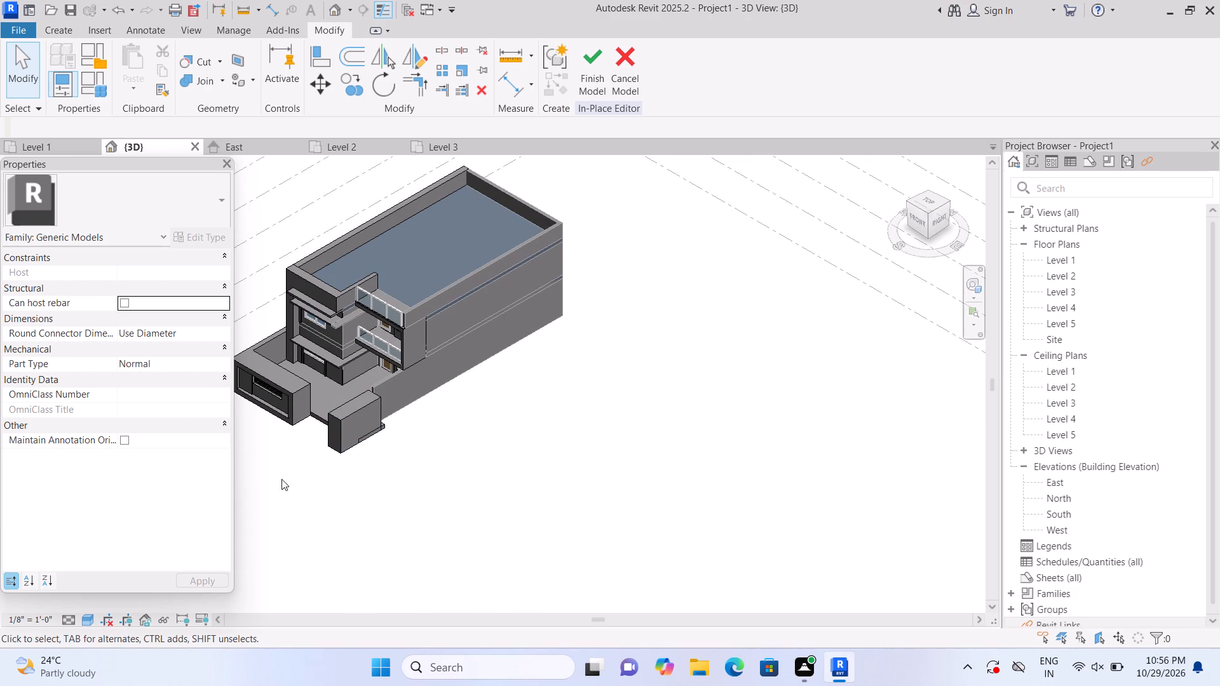
pyautogui.moveTo(241, 536); pyautogui.dragTo(267, 534, button='middle')
pyautogui.scroll(1, 279, 514)
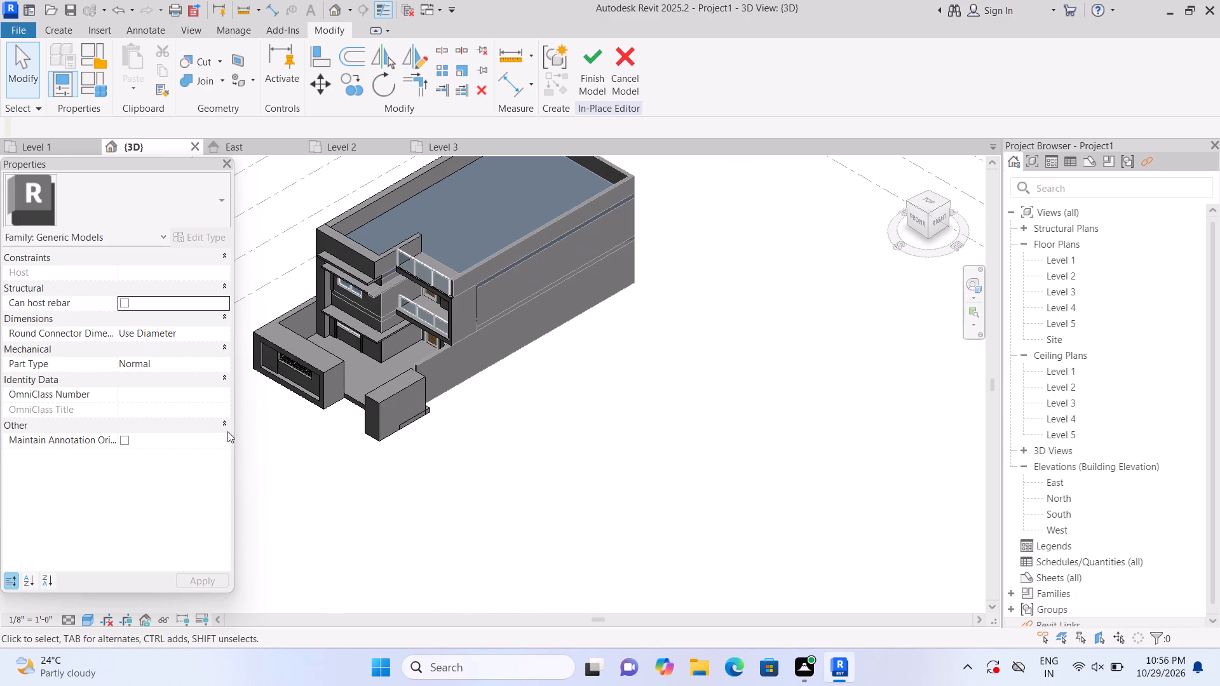
pyautogui.scroll(4, 254, 431)
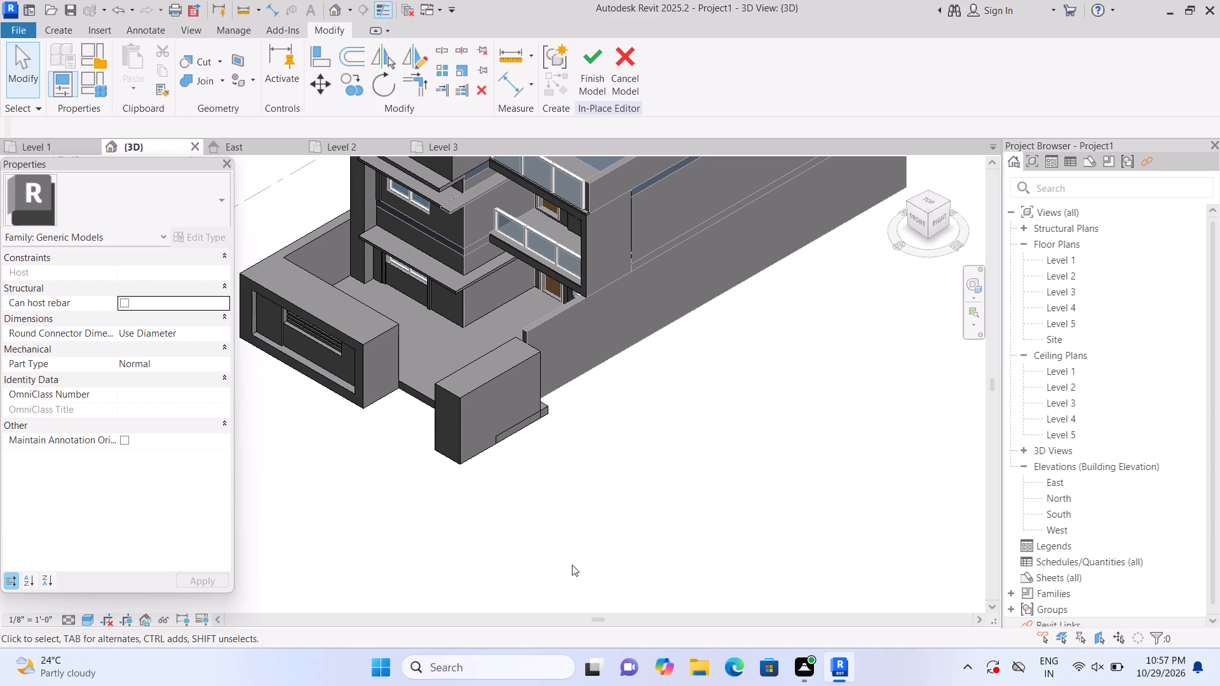
pyautogui.scroll(-2, 604, 513)
pyautogui.scroll(-2, 669, 411)
pyautogui.scroll(-4, 728, 369)
pyautogui.scroll(2, 729, 375)
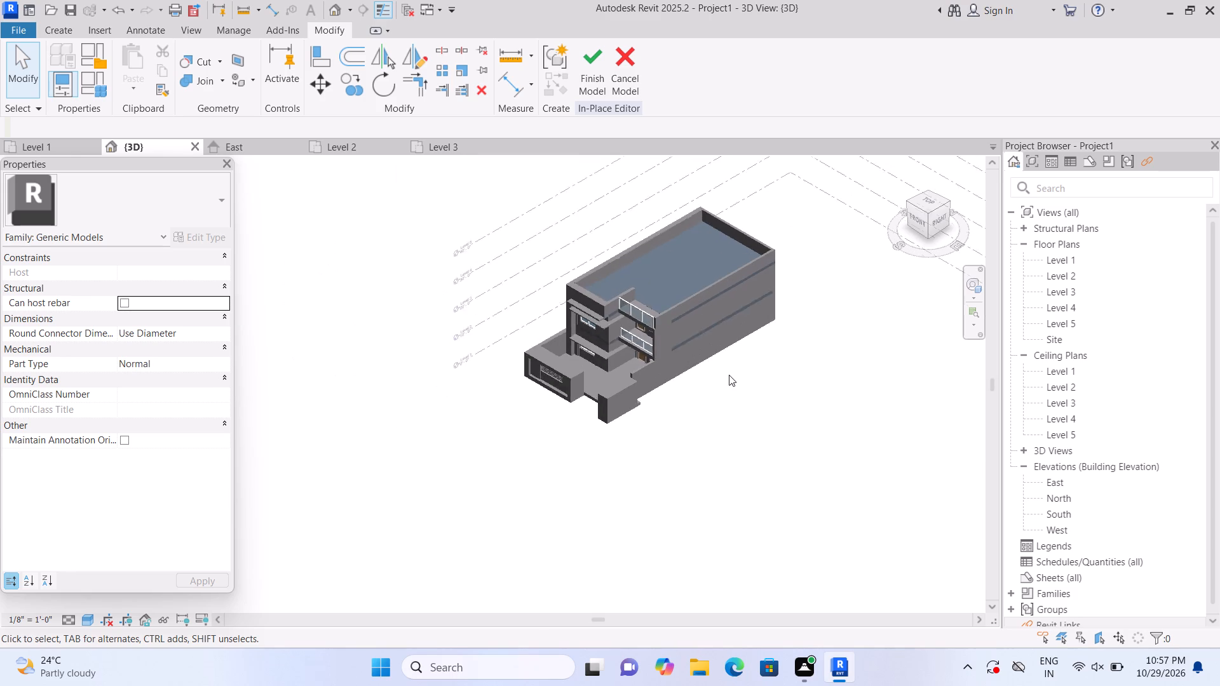
pyautogui.scroll(2, 729, 375)
pyautogui.scroll(2, 567, 372)
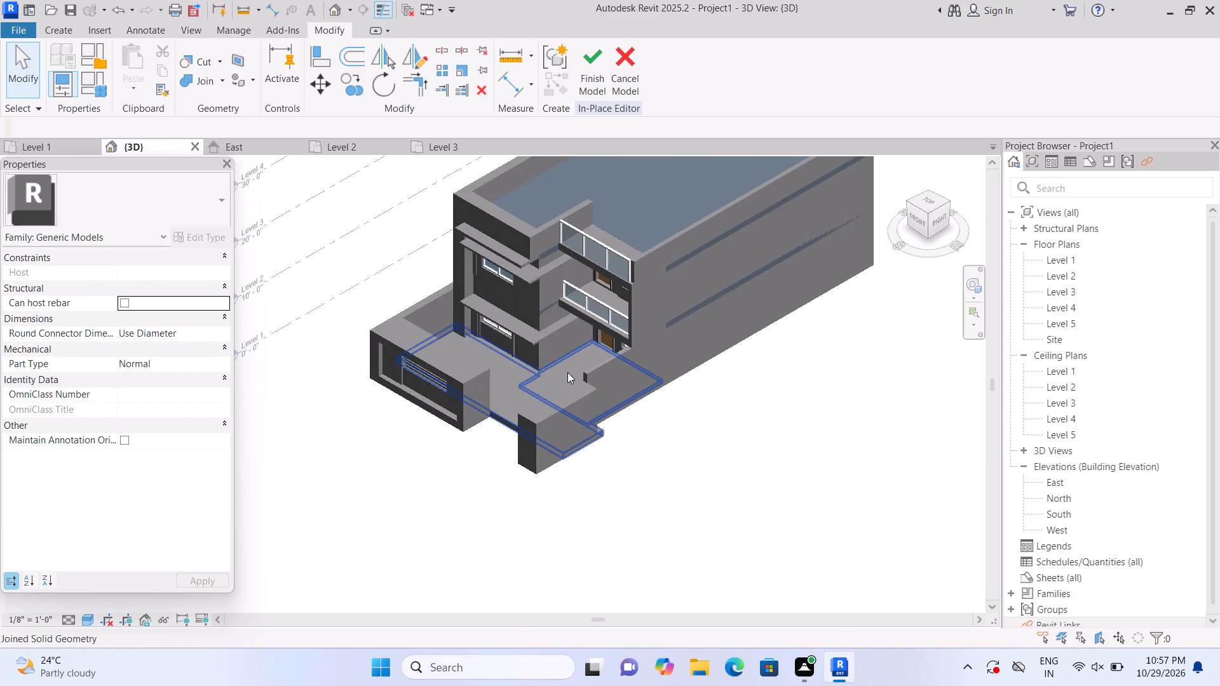
pyautogui.scroll(1, 567, 372)
pyautogui.scroll(-1, 753, 509)
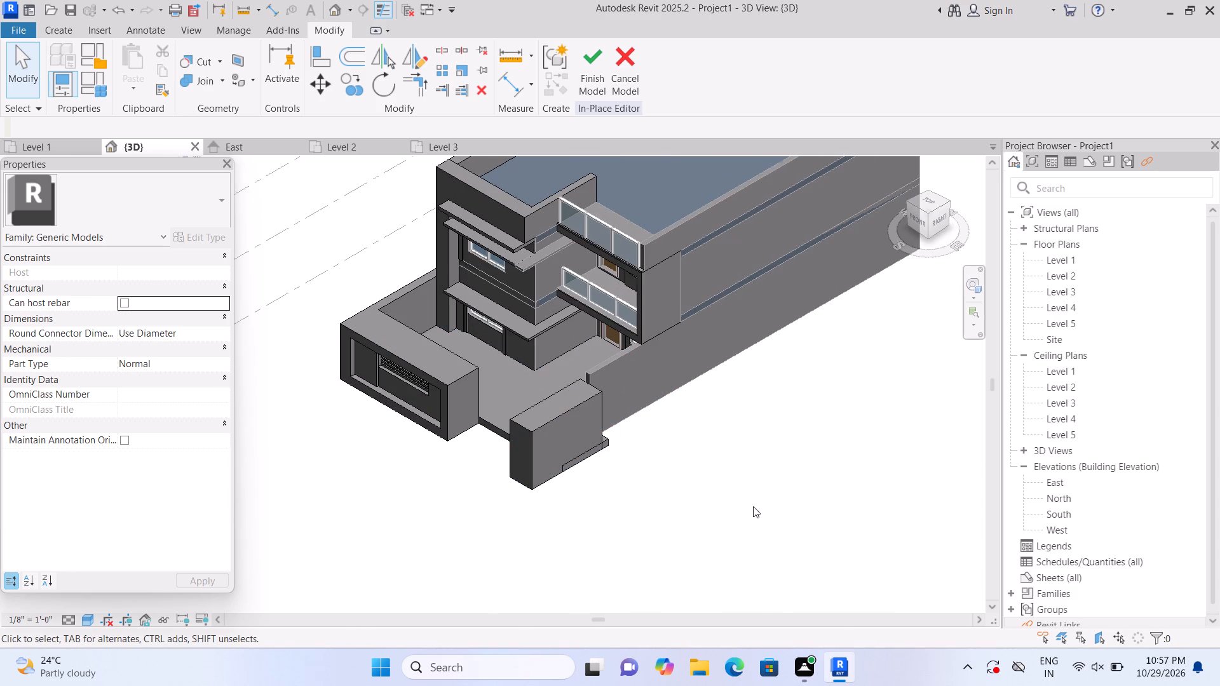
pyautogui.scroll(-2, 753, 506)
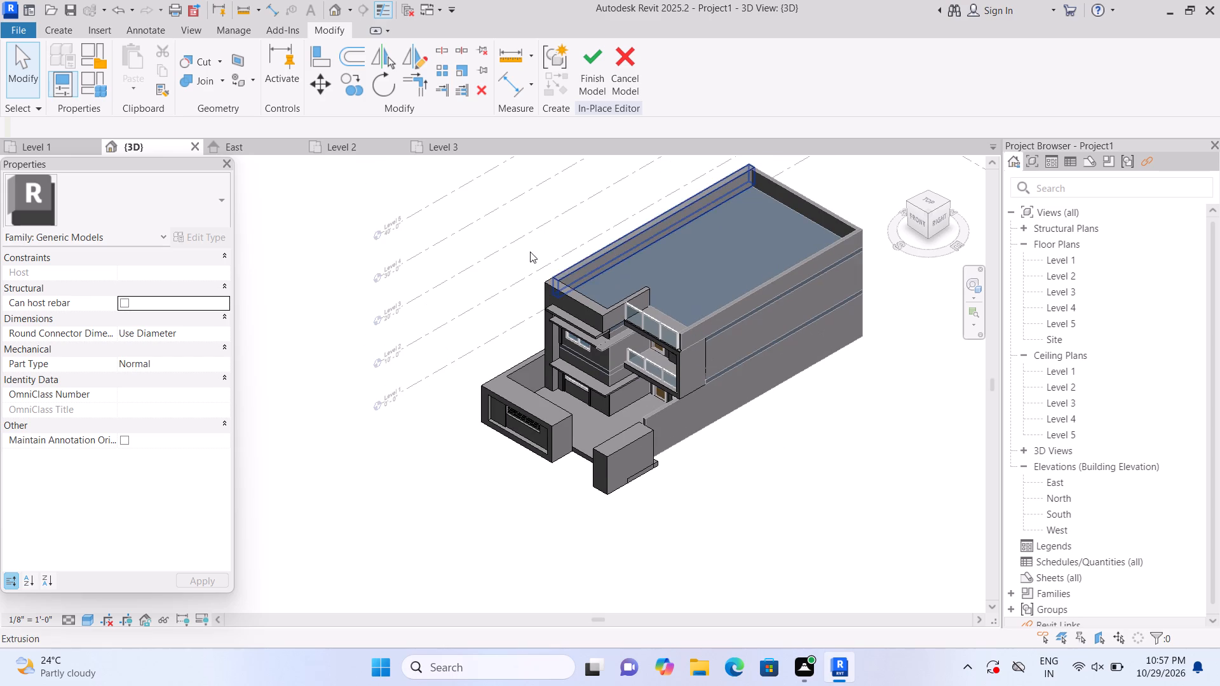
pyautogui.scroll(1, 538, 234)
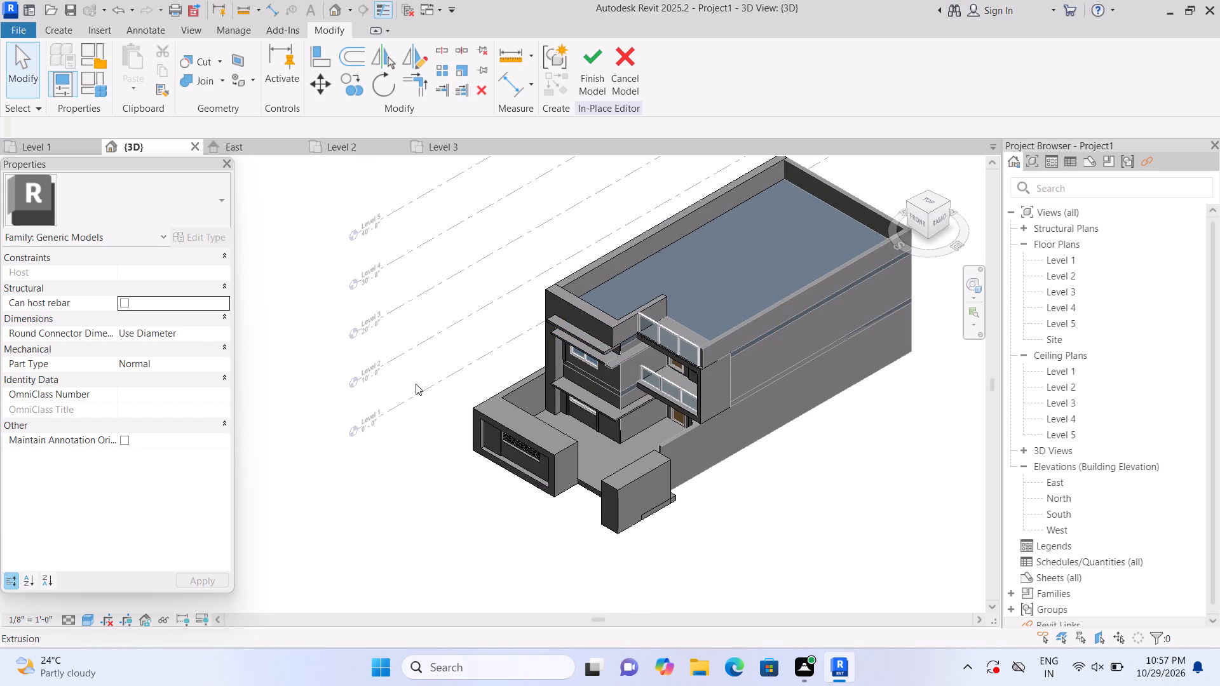
pyautogui.moveTo(775, 466); pyautogui.dragTo(761, 476, button='middle')
pyautogui.scroll(2, 772, 428)
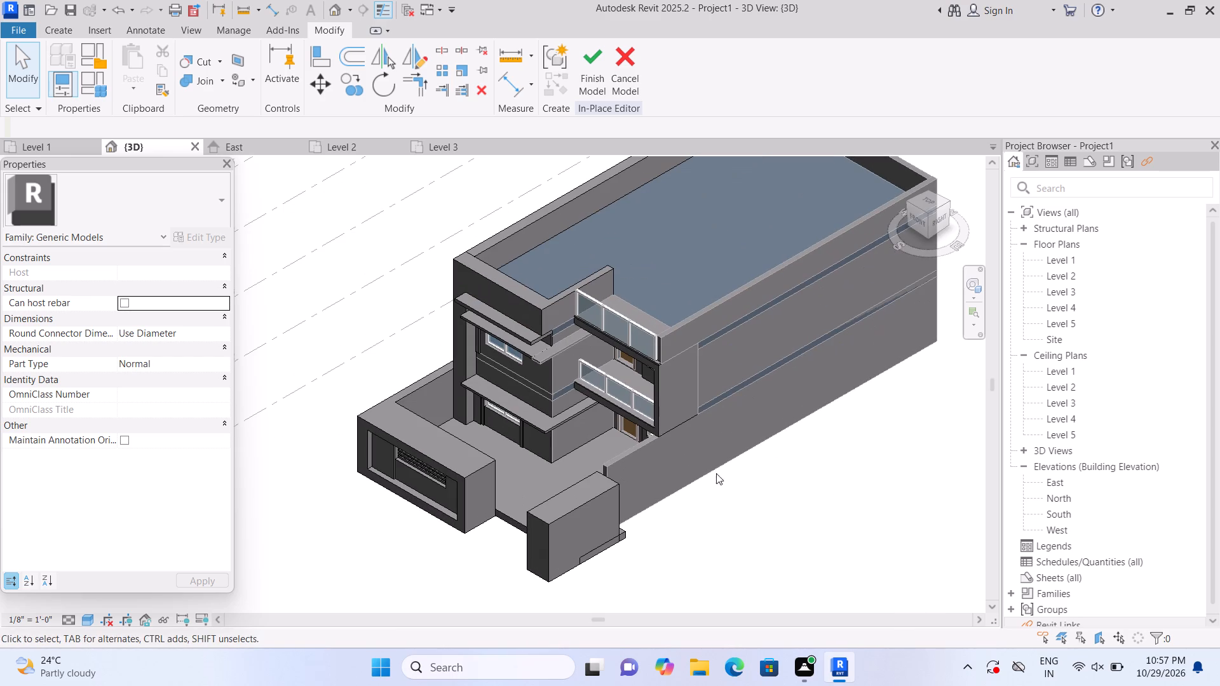
pyautogui.scroll(-2, 811, 457)
pyautogui.moveTo(806, 452); pyautogui.dragTo(739, 464, button='middle')
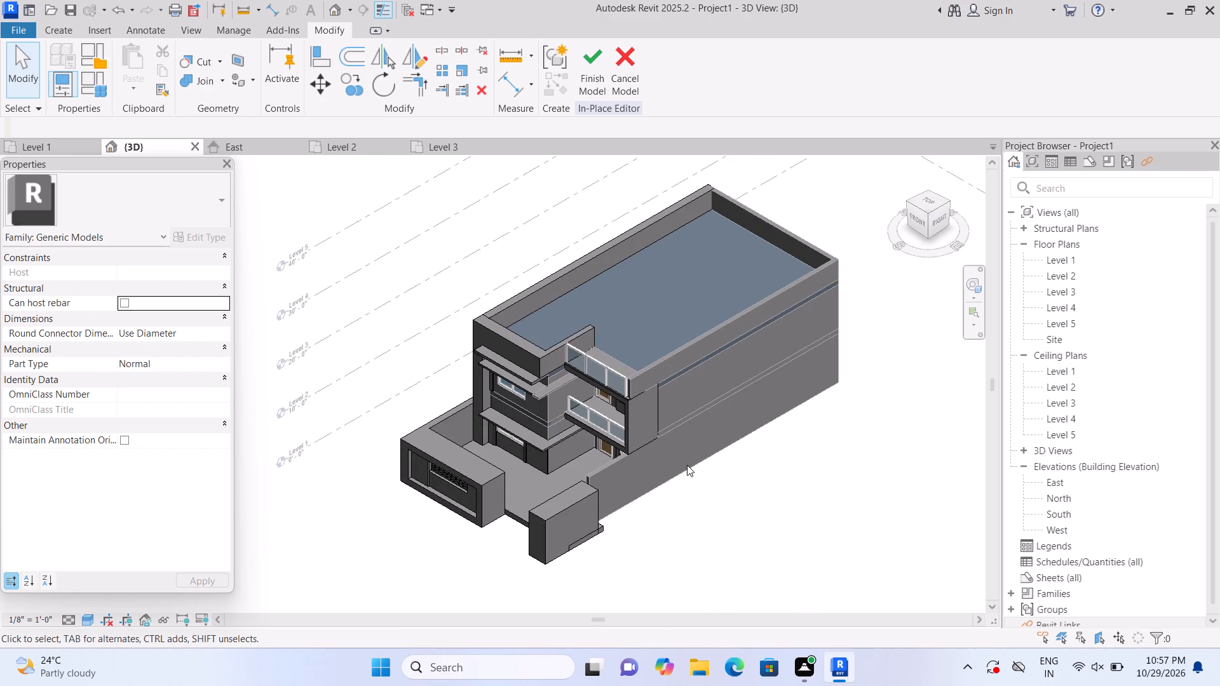
pyautogui.scroll(3, 686, 463)
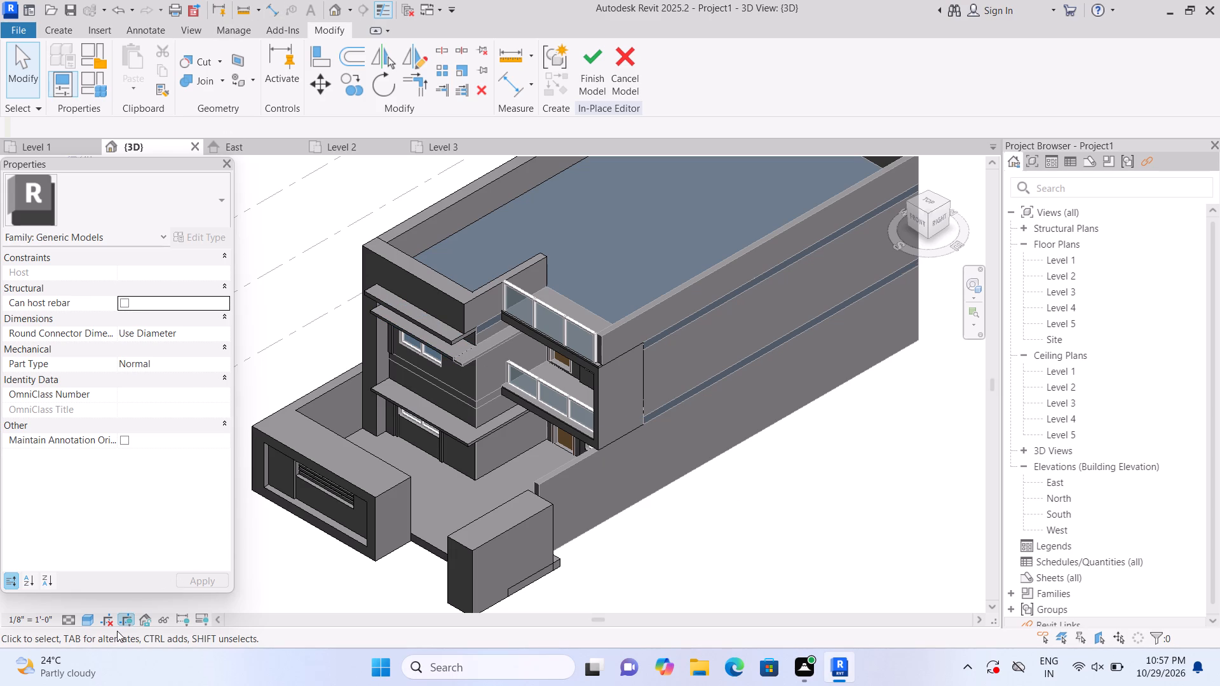
# Set the 3D view's visual style to Realistic.
pyautogui.click(88, 619)
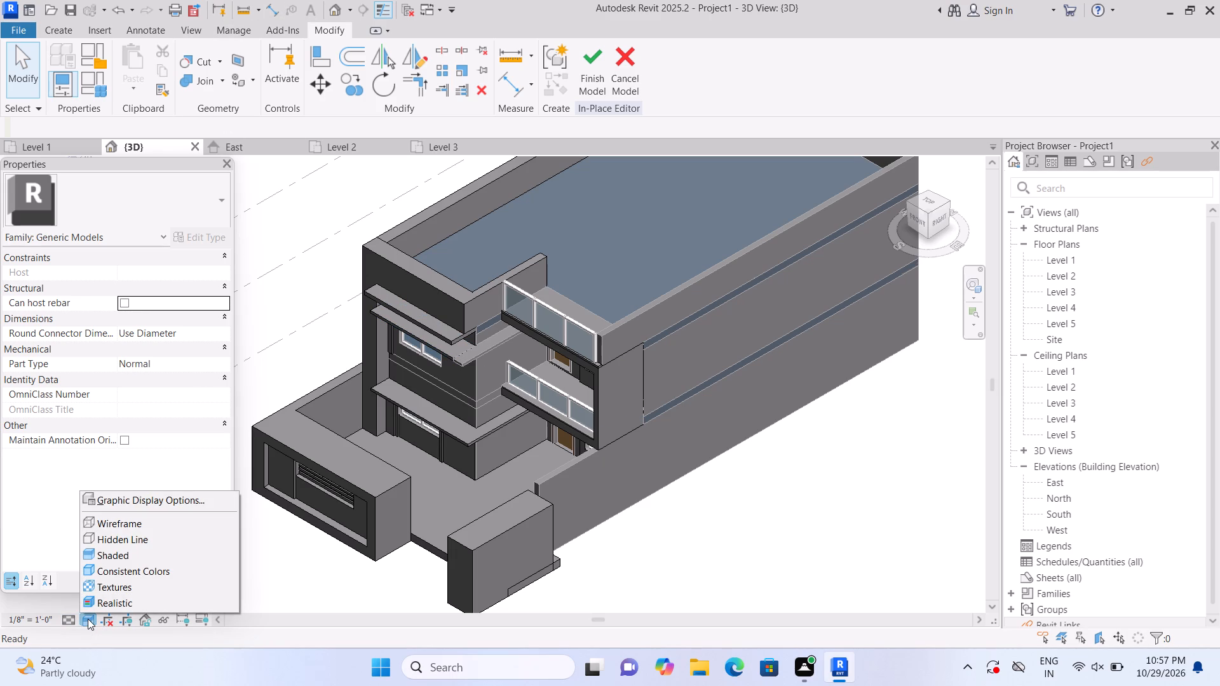
pyautogui.click(105, 600)
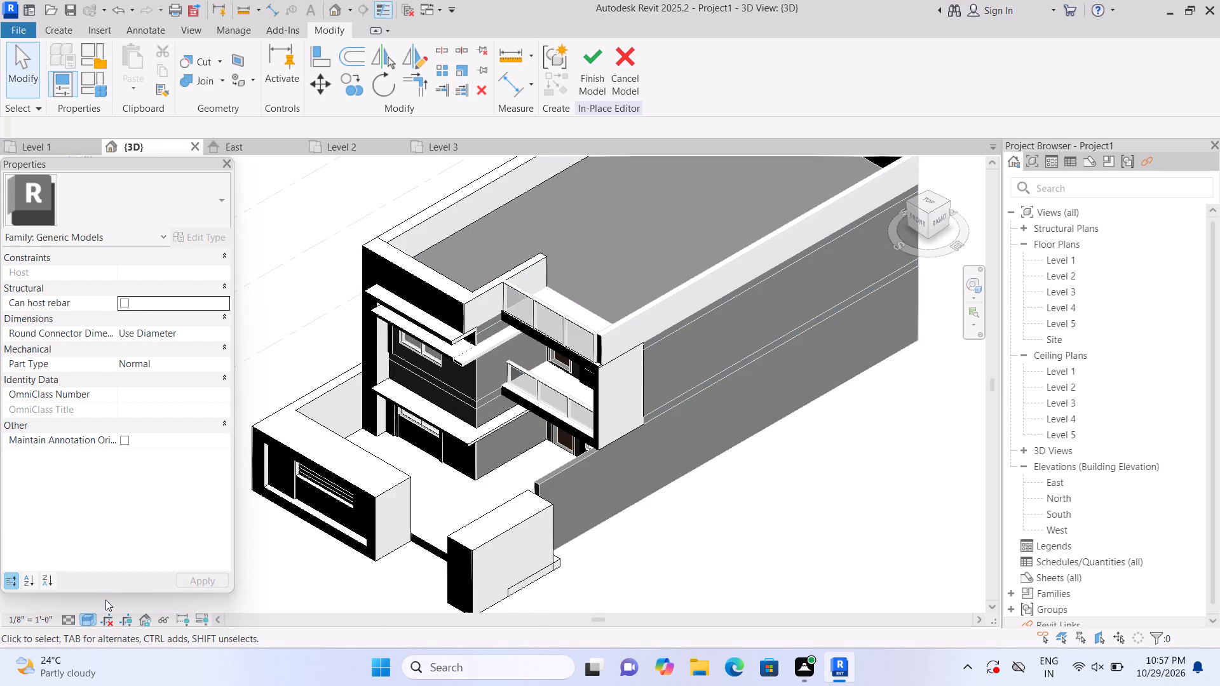
# Finish the in-place model of the house and dismiss the save reminder without saving.
pyautogui.scroll(-3, 855, 508)
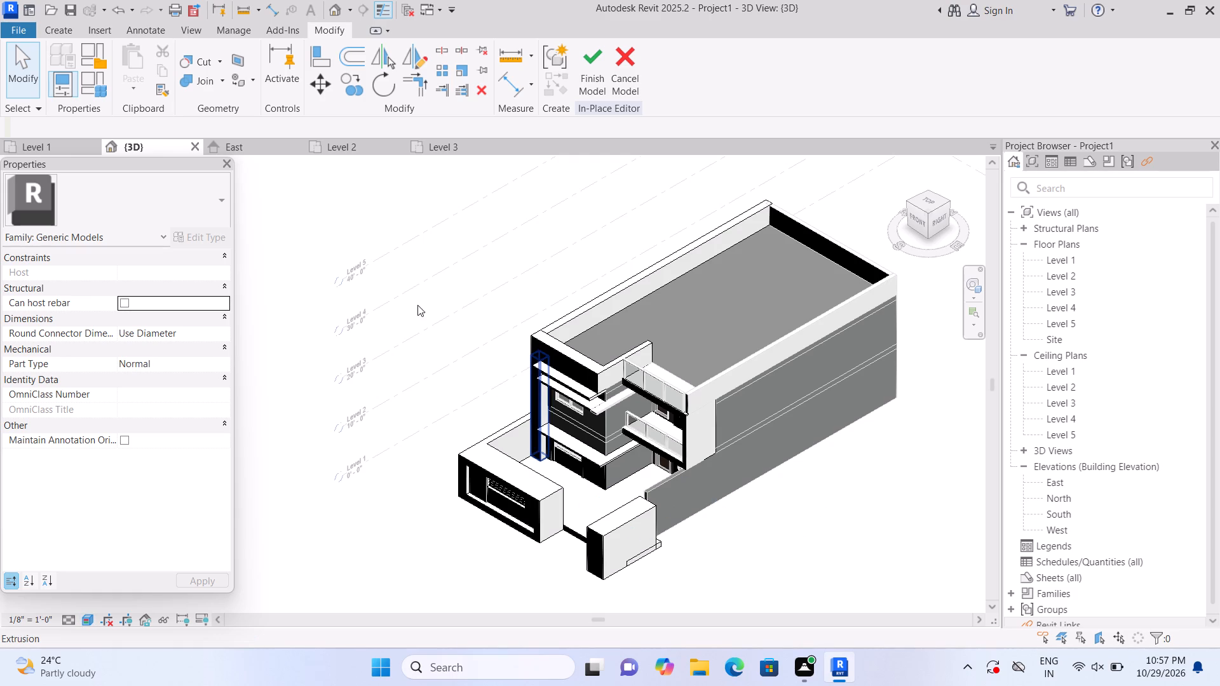
pyautogui.click(580, 90)
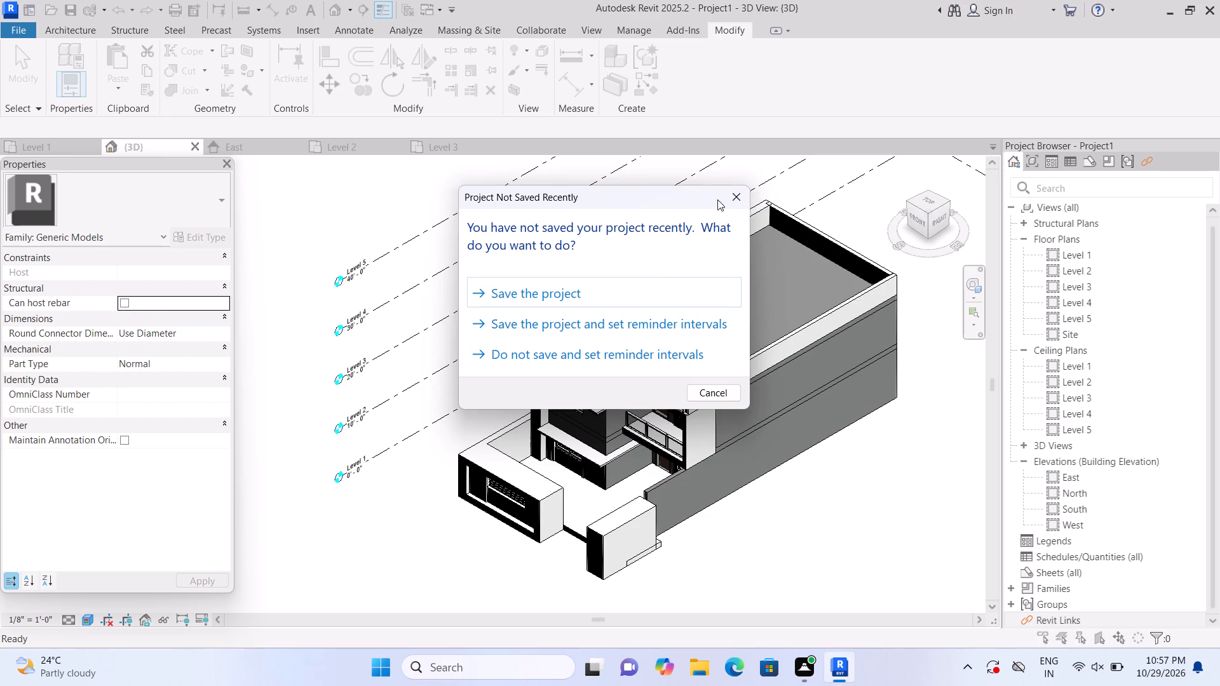
pyautogui.click(741, 196)
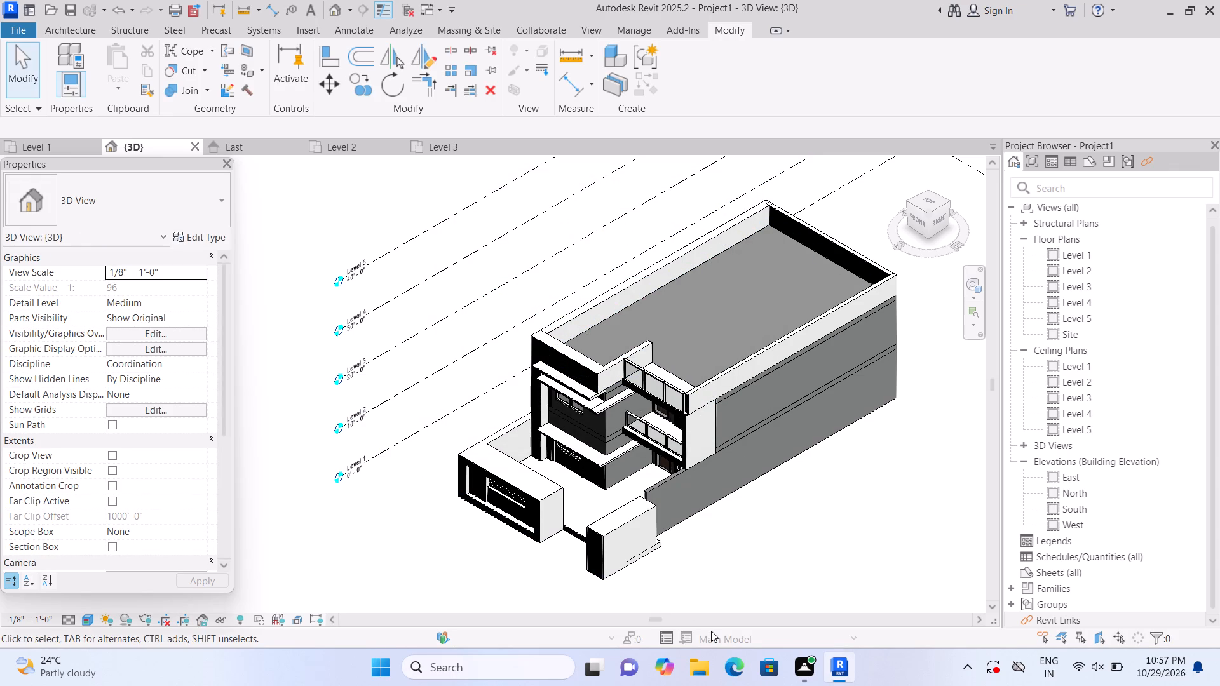
pyautogui.scroll(2, 707, 570)
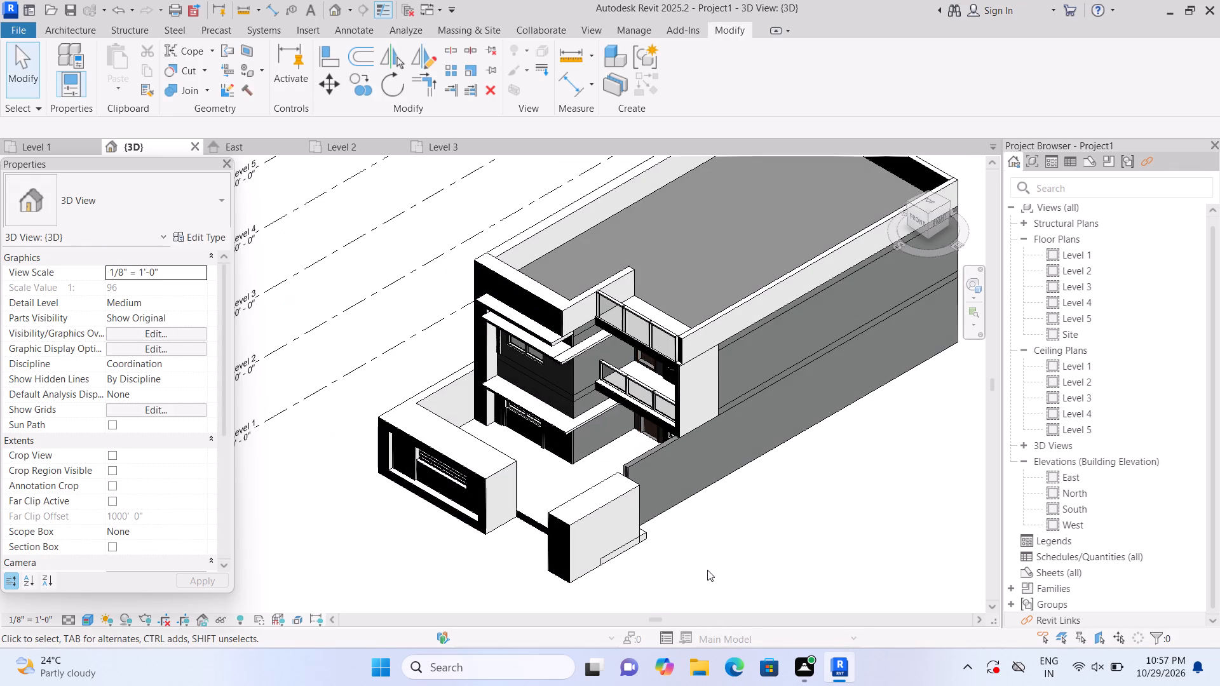
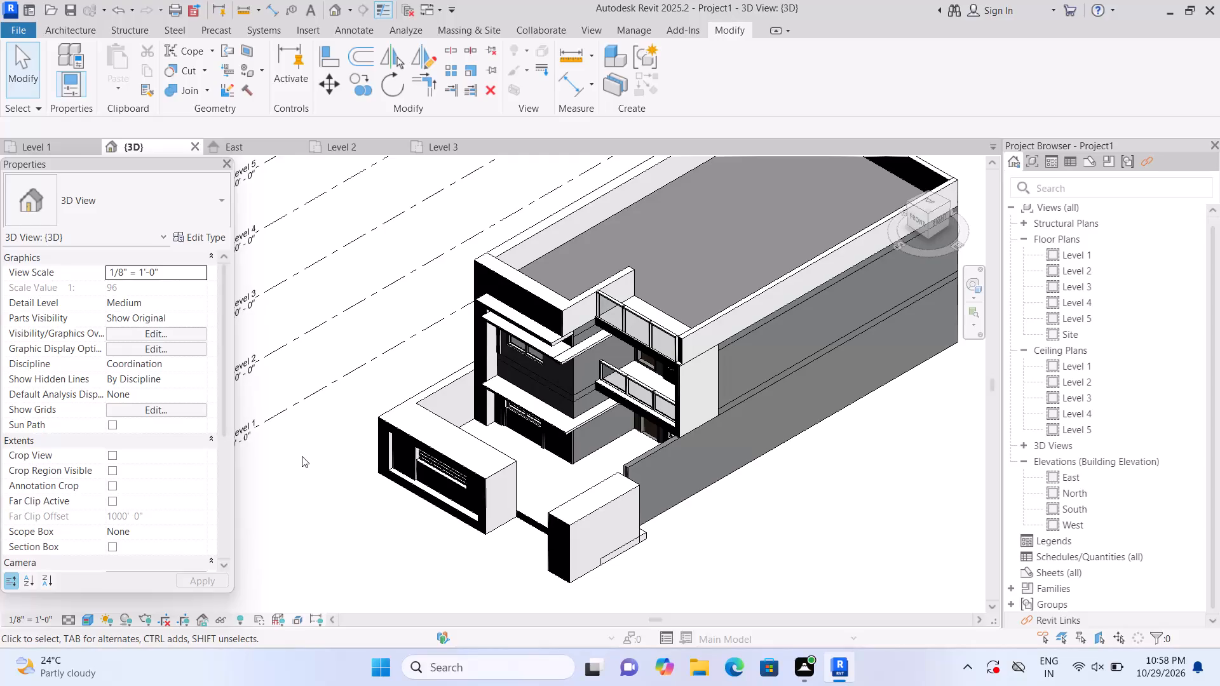
# Start saving the project as a Revit project file and clear the default file name.
pyautogui.hotkey('ctrl', 's')
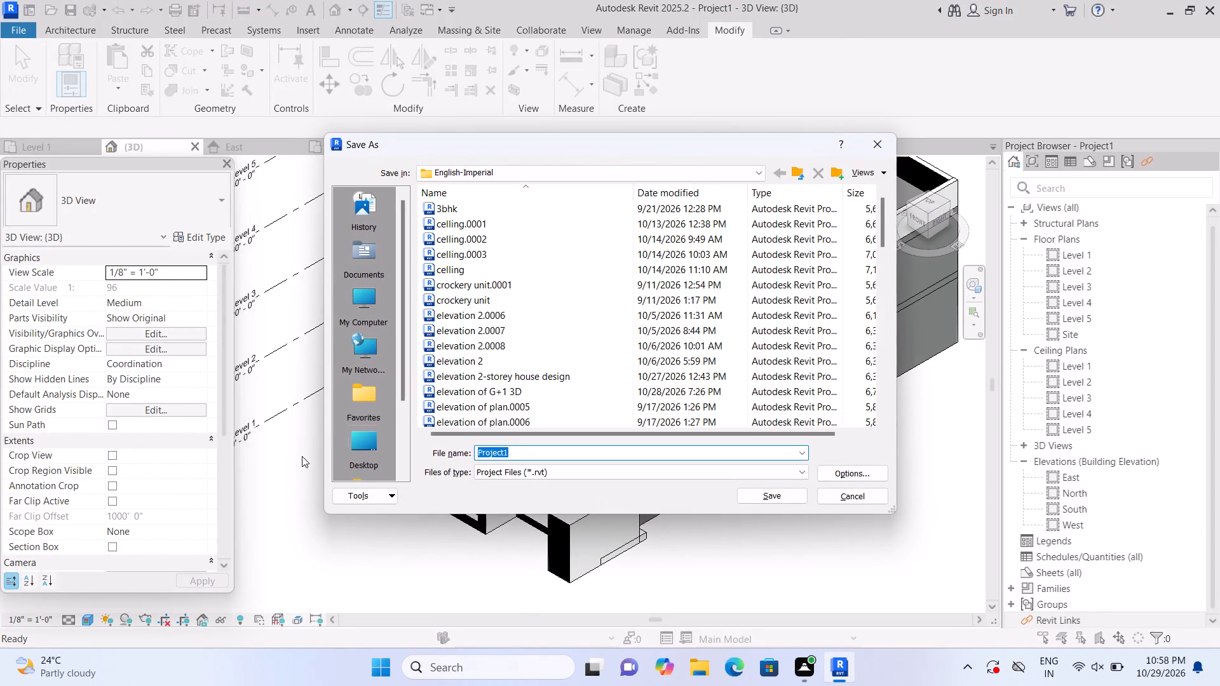
pyautogui.click(518, 455)
pyautogui.press('BackSpace')
pyautogui.press('BackSpace')
pyautogui.press('BackSpace')
pyautogui.press('BackSpace')
pyautogui.press('BackSpace')
pyautogui.press('BackSpace')
pyautogui.press('BackSpace')
pyautogui.press('BackSpace')
pyautogui.press('BackSpace')
pyautogui.press('BackSpace')
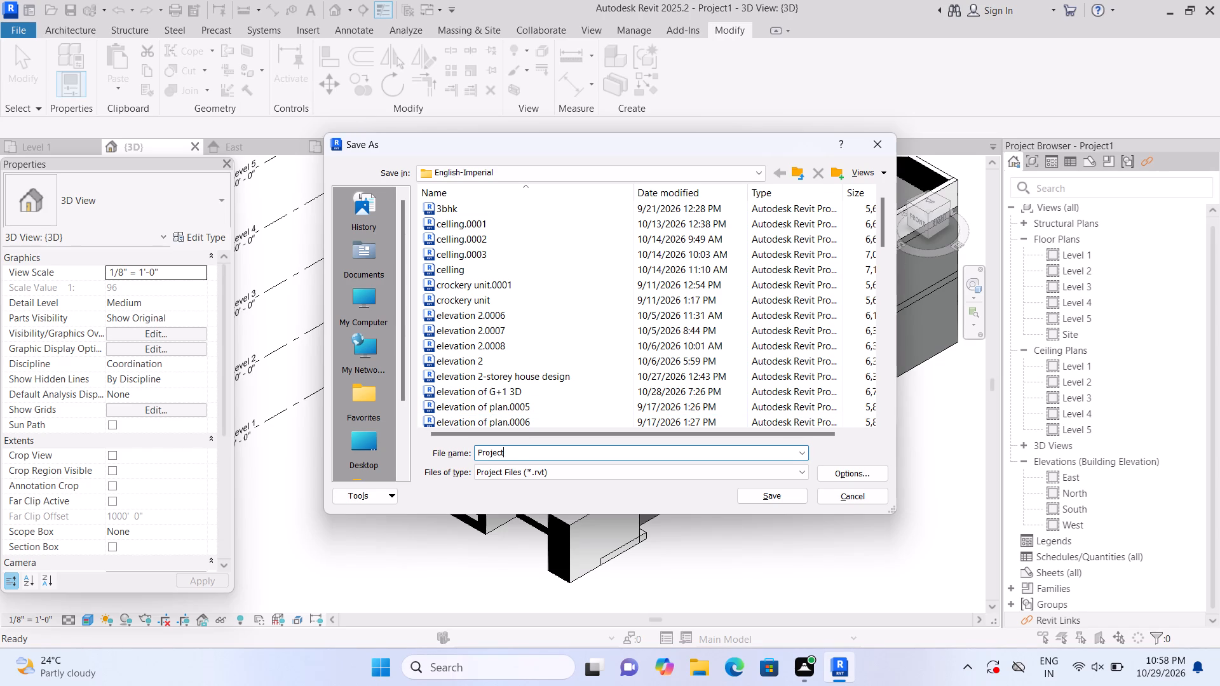
pyautogui.press('BackSpace')
pyautogui.press('BackSpace')
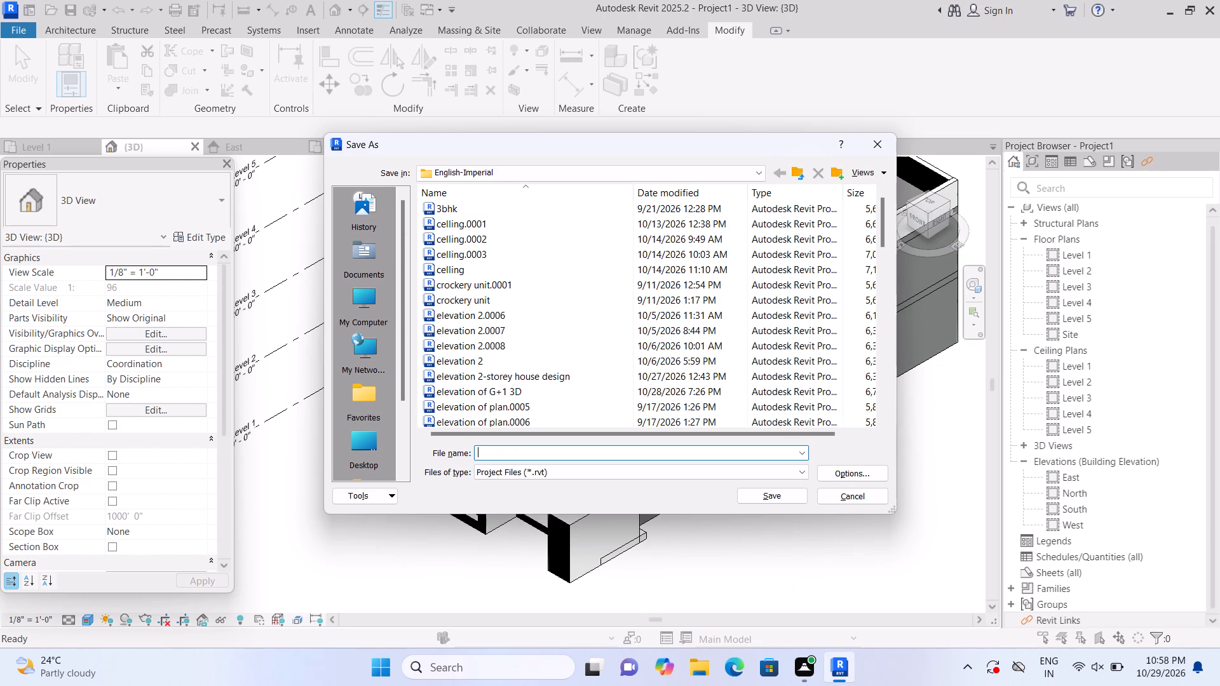
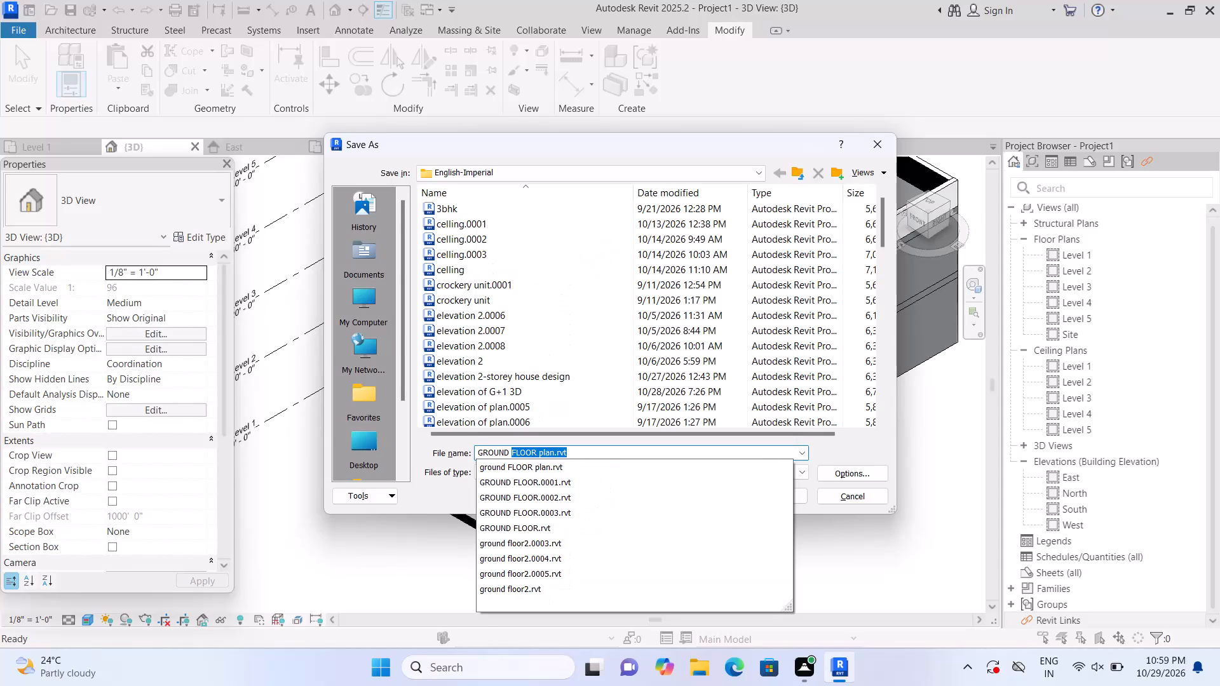
# Save the project in the English-Imperial folder as "GROUND FLOOR PLAN AND FIRST FLOOR PLAN FOR RESIDENTIAL HOUSE DESIGN .rvt".
pyautogui.write('FLOOR')
pyautogui.press('space')
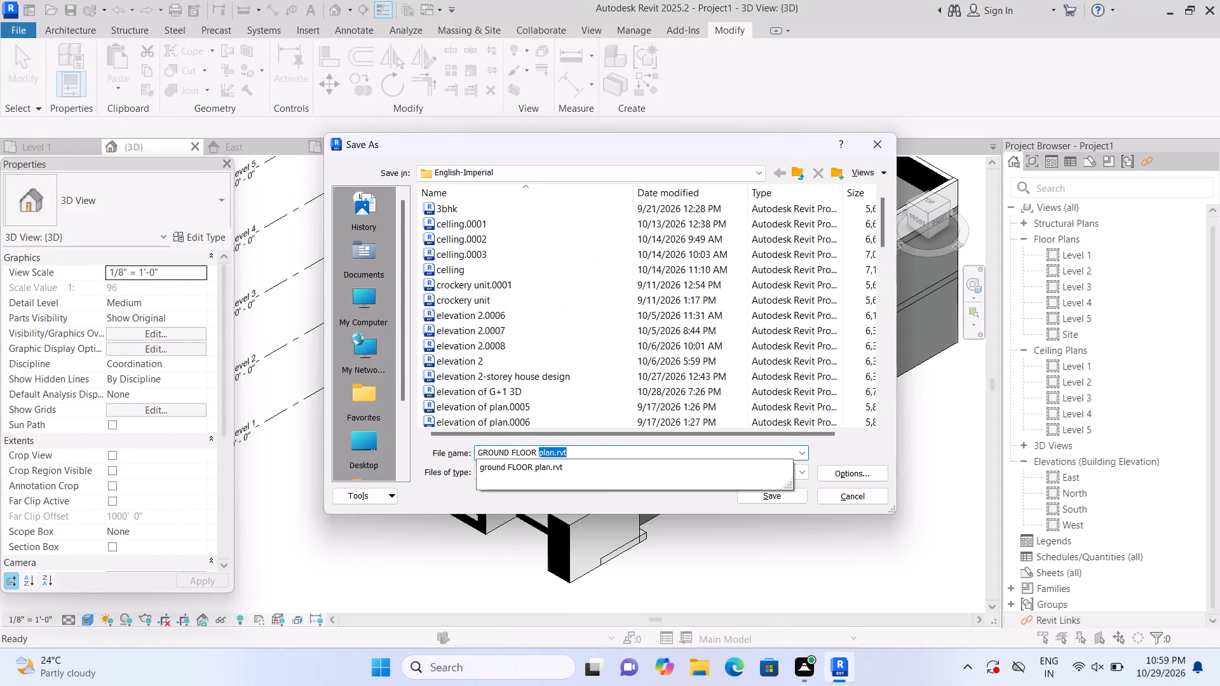
pyautogui.write('PLAN')
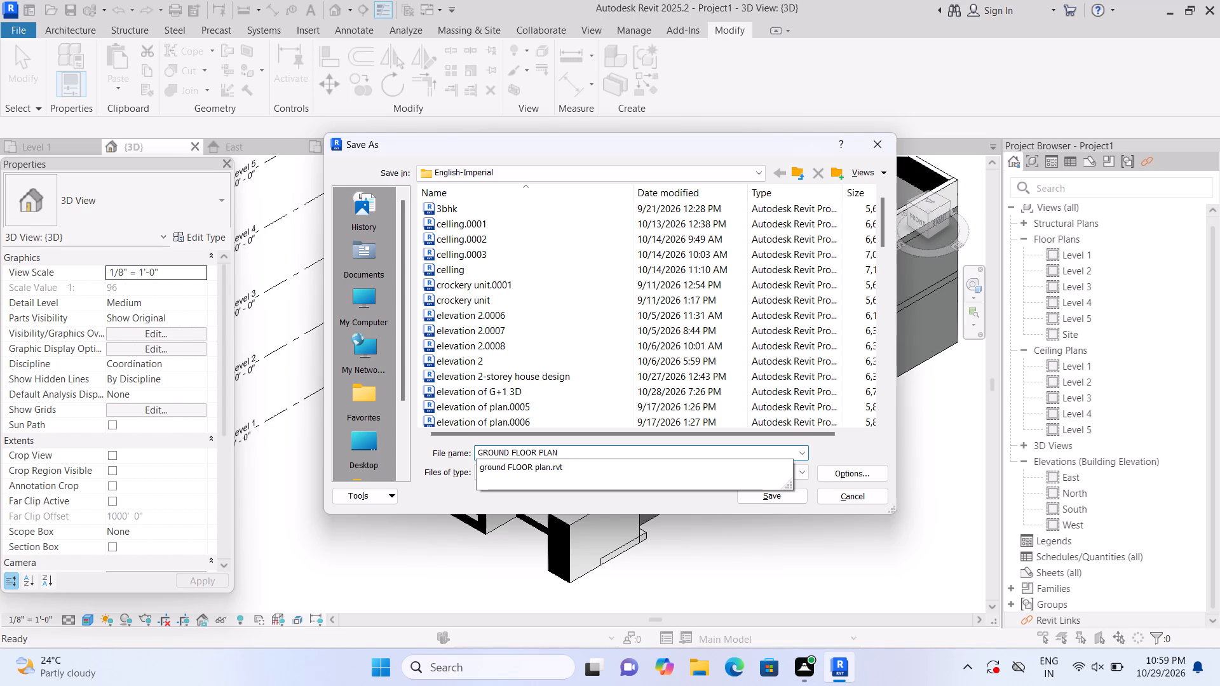
pyautogui.press('space')
pyautogui.write('AND')
pyautogui.press('space')
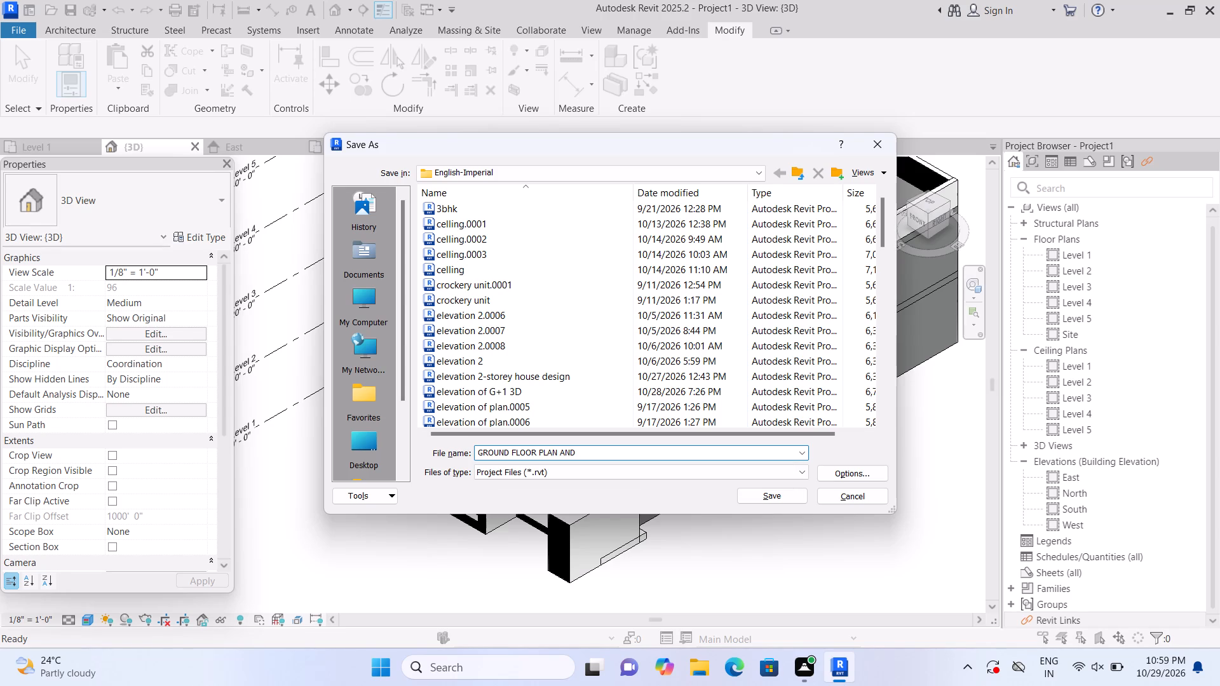
pyautogui.write('FI')
pyautogui.write('RST')
pyautogui.press('space')
pyautogui.write('FLOOR PLAN')
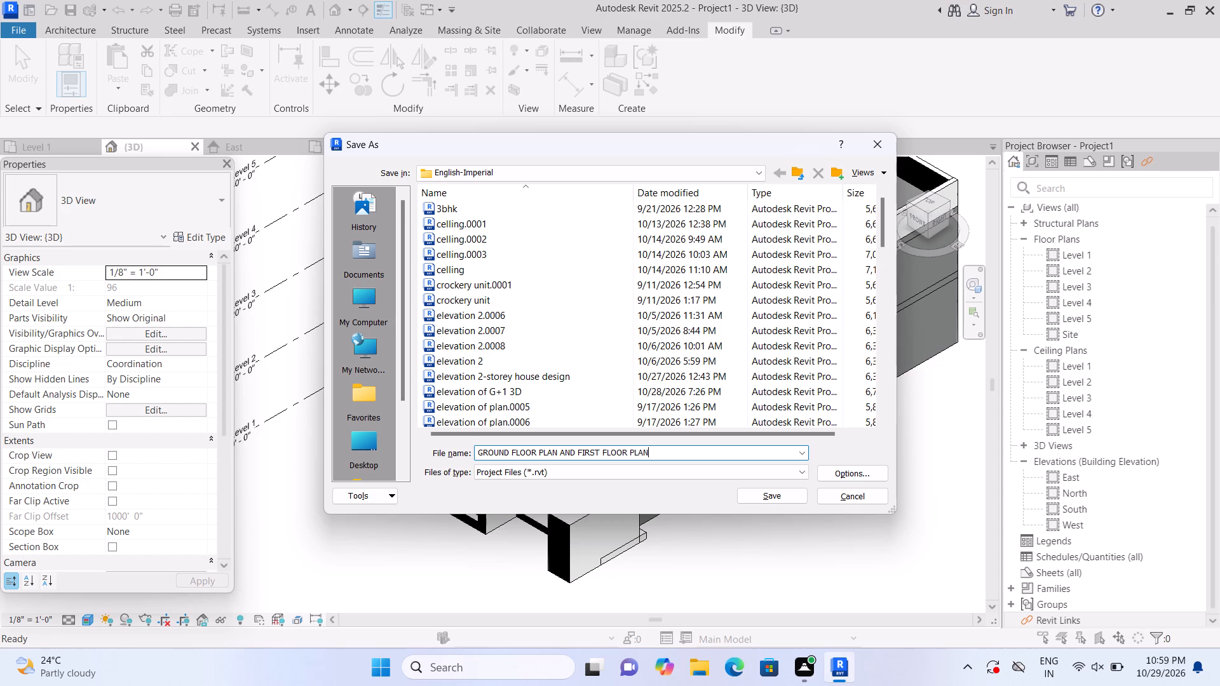
pyautogui.press('space')
pyautogui.write('FOR')
pyautogui.press('space')
pyautogui.write('RES')
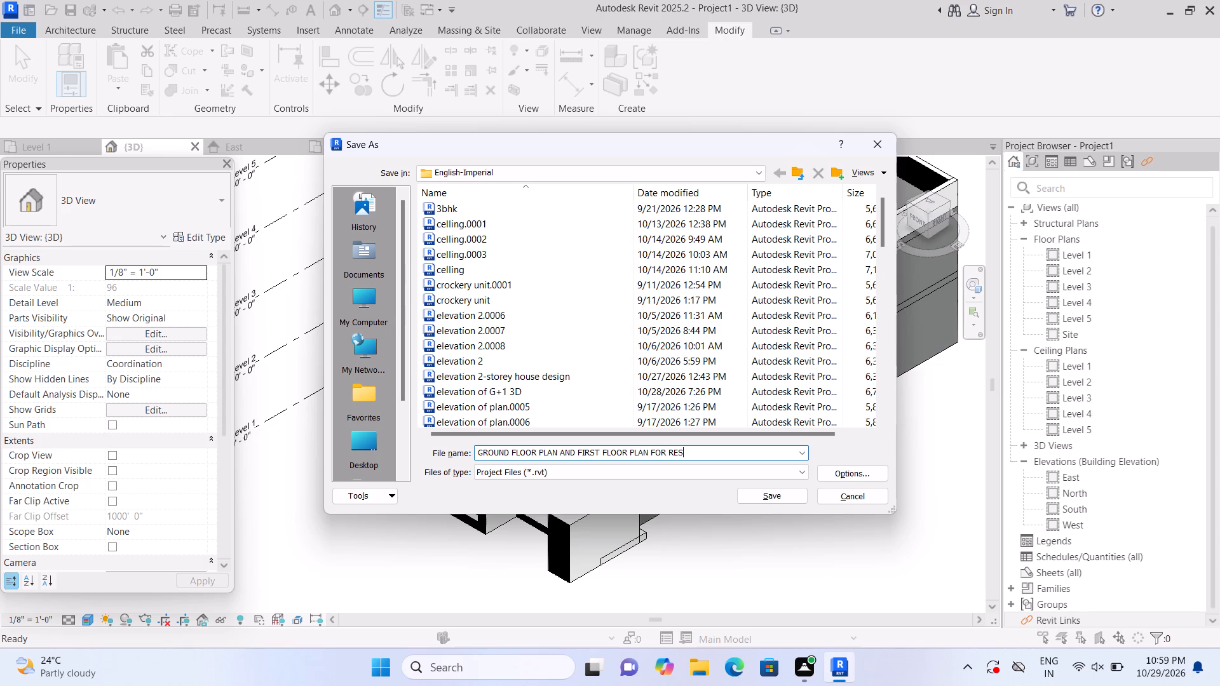
pyautogui.press('i')
pyautogui.write('DENT')
pyautogui.write('IAL')
pyautogui.press('space')
pyautogui.write('HOUSE')
pyautogui.press('space')
pyautogui.write('DES')
pyautogui.press('i')
pyautogui.write('GN')
pyautogui.press('space')
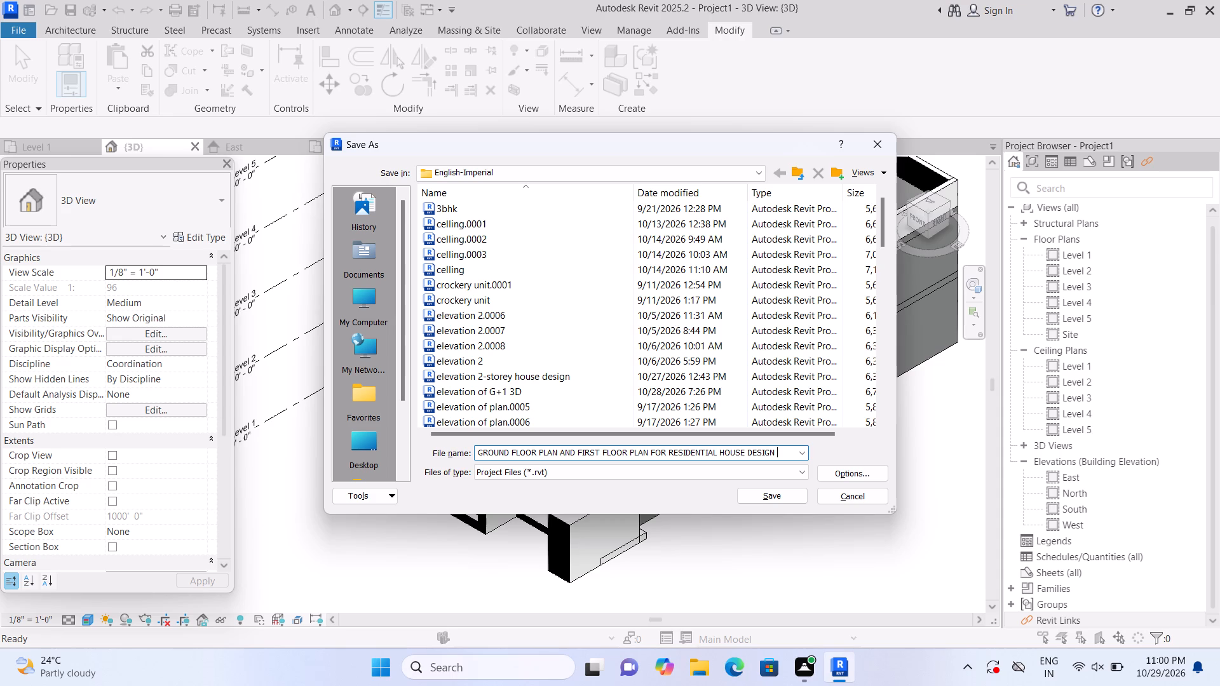
pyautogui.press('.')
pyautogui.write('rvt')
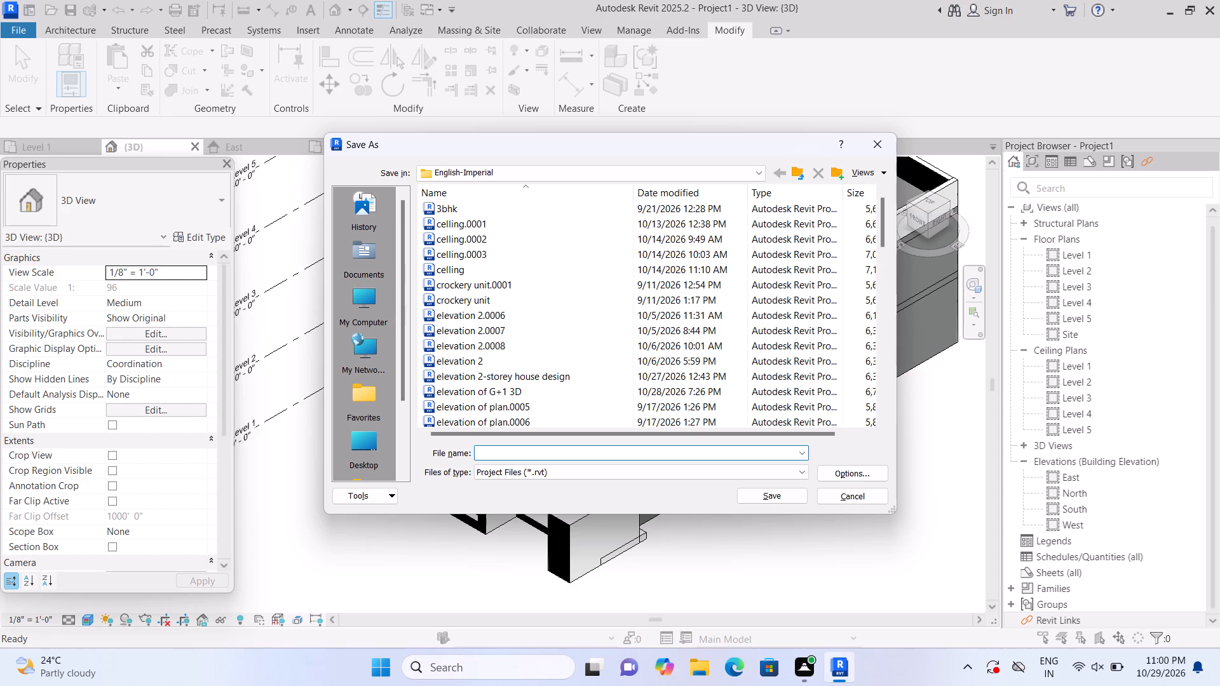
pyautogui.click(774, 497)
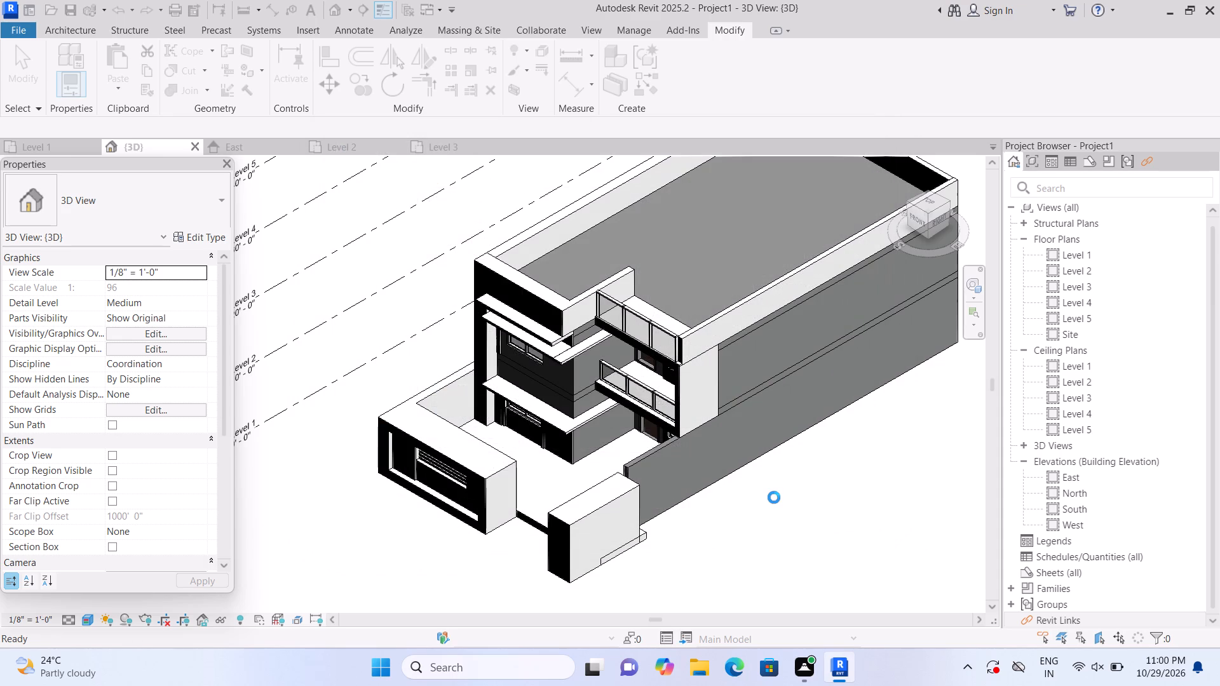
# Print the current 3D view window with Microsoft Print to PDF, keeping the default print settings.
pyautogui.hotkey('shift', 'p')
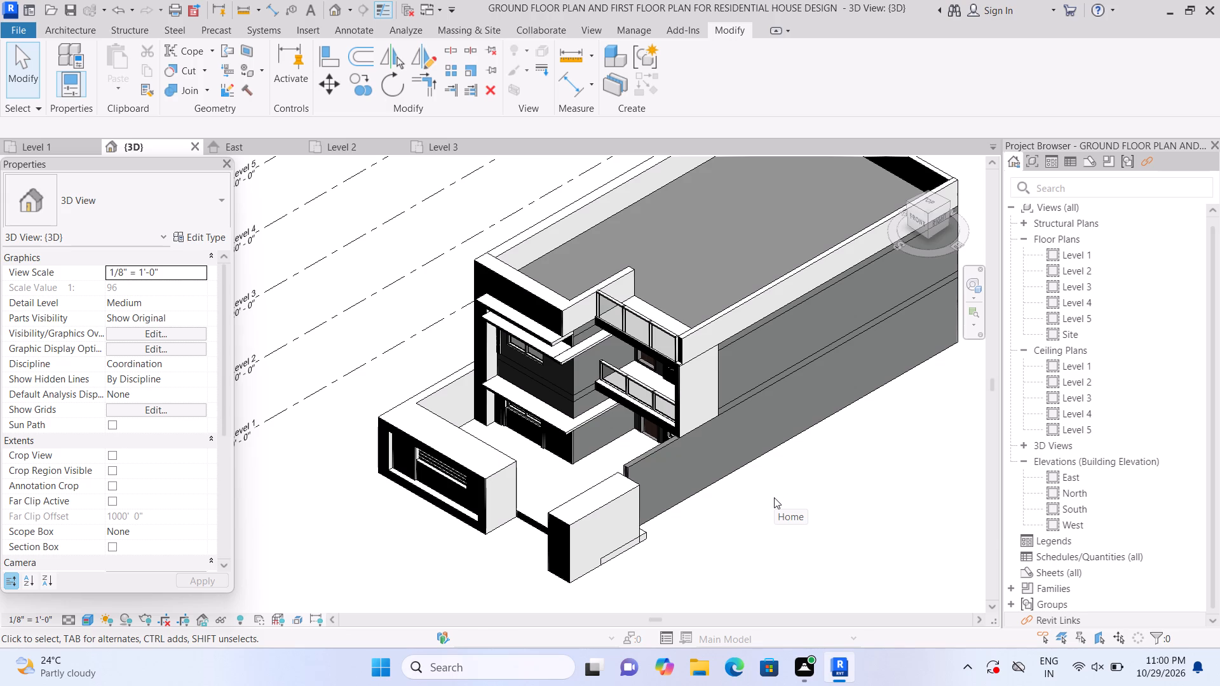
pyautogui.hotkey('ctrl', 'p')
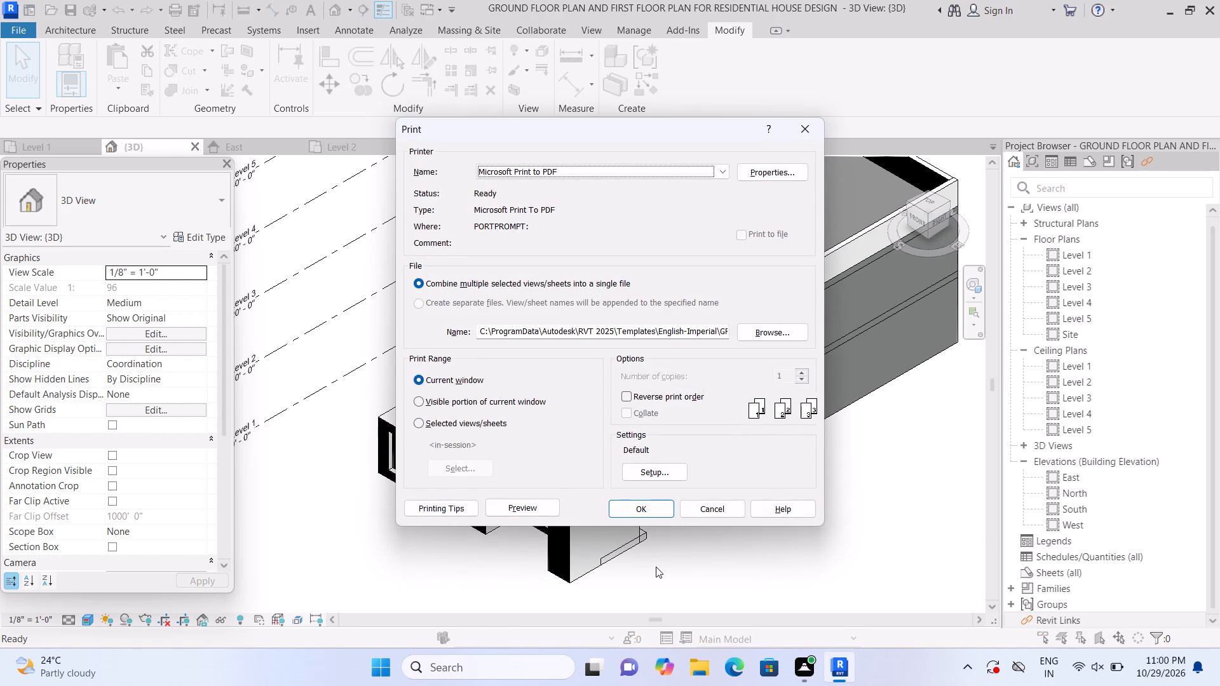
pyautogui.click(653, 508)
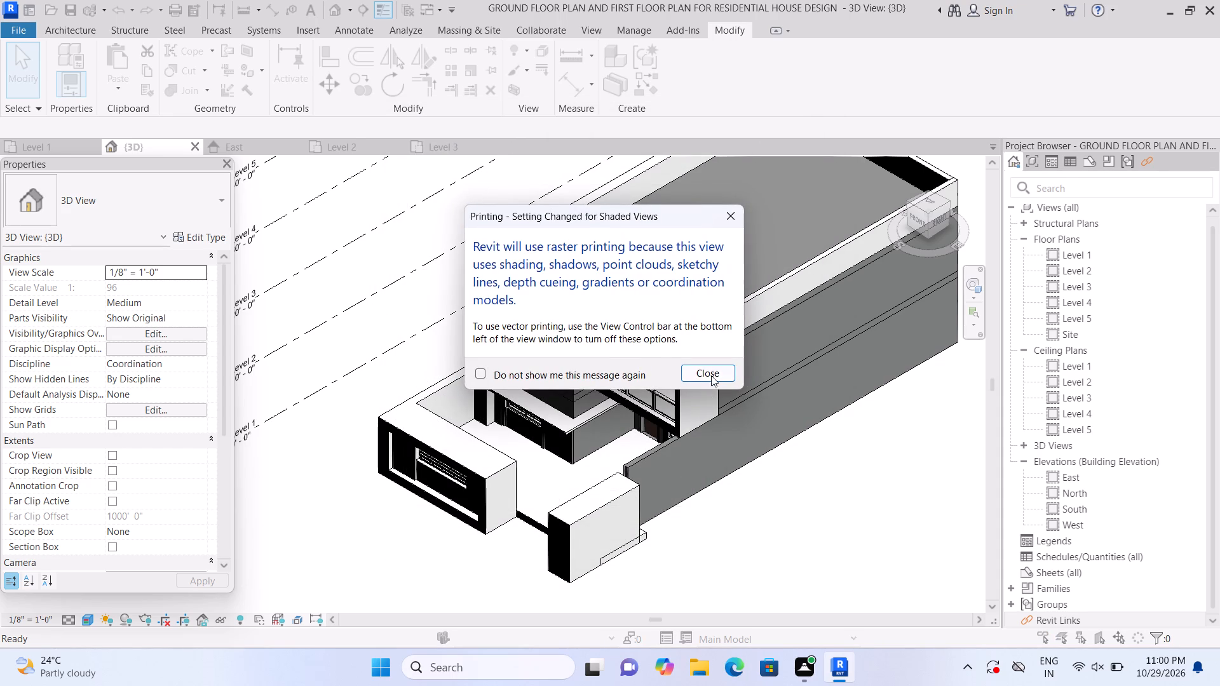
pyautogui.click(712, 369)
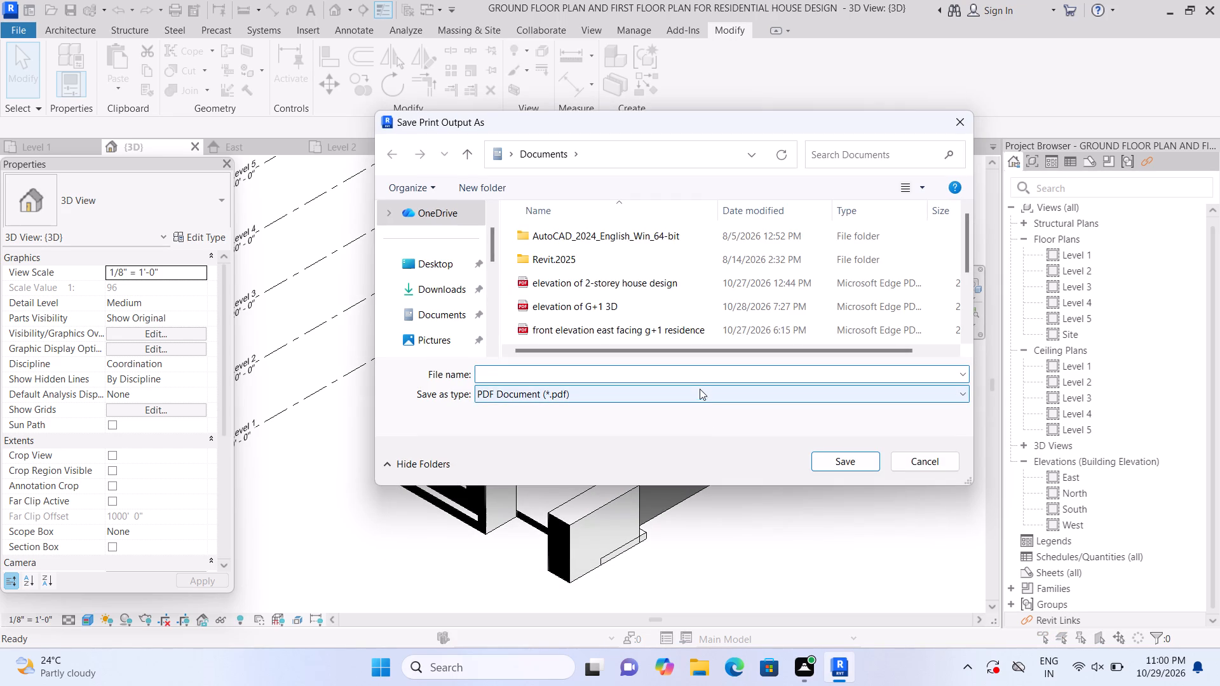
# Name the PDF print output in the Documents folder "ground floor plan and first floor plan".
pyautogui.click(704, 372)
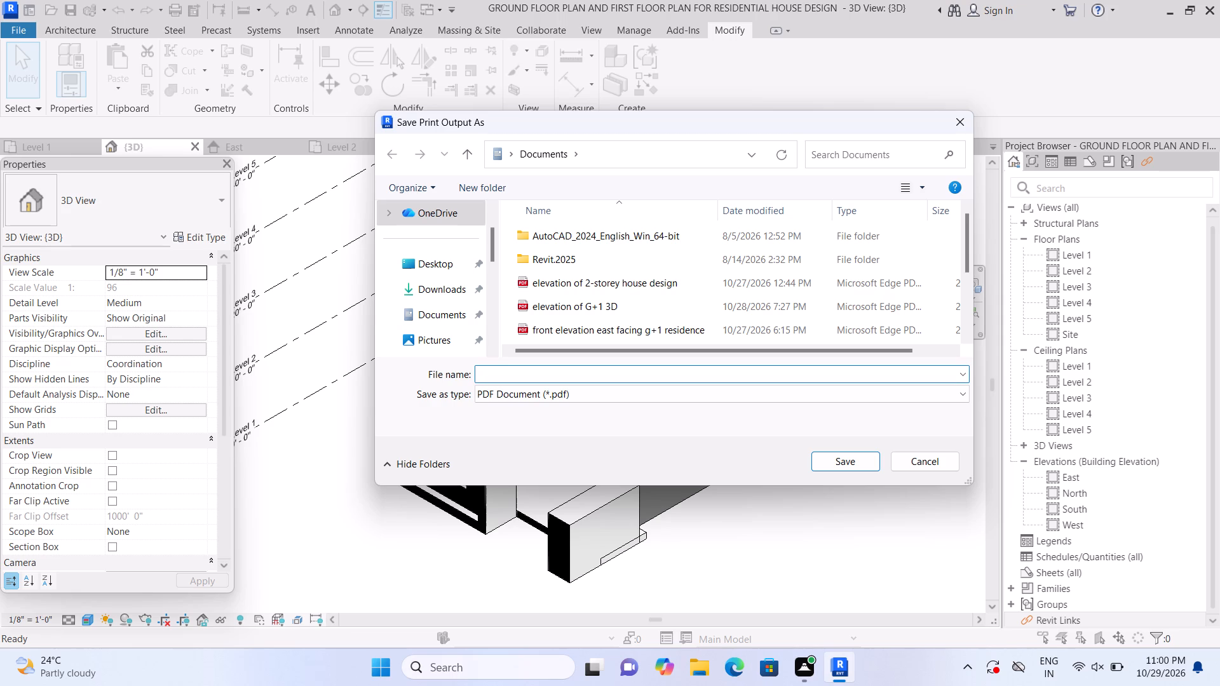
pyautogui.write('gr')
pyautogui.write('ound')
pyautogui.press('space')
pyautogui.write('floor')
pyautogui.press('space')
pyautogui.write('plan and')
pyautogui.press('space')
pyautogui.write('first')
pyautogui.press('space')
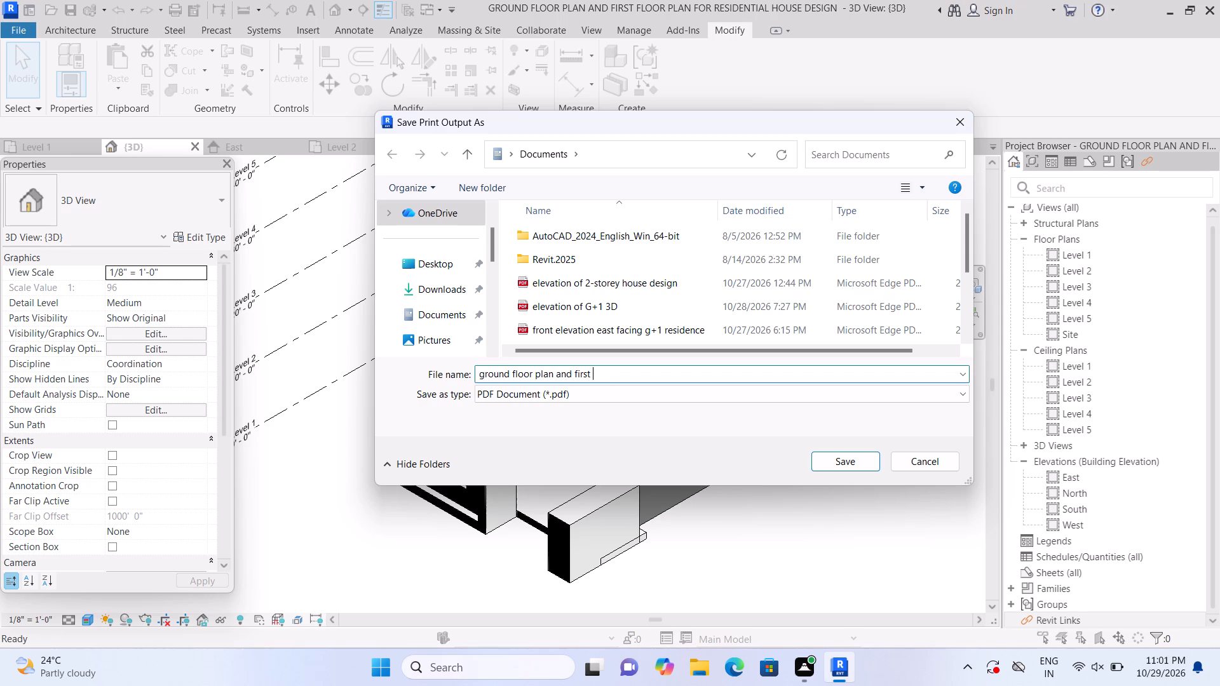
pyautogui.write('floor')
pyautogui.press('space')
pyautogui.write('pla')
pyautogui.press('Right')
pyautogui.press('n')
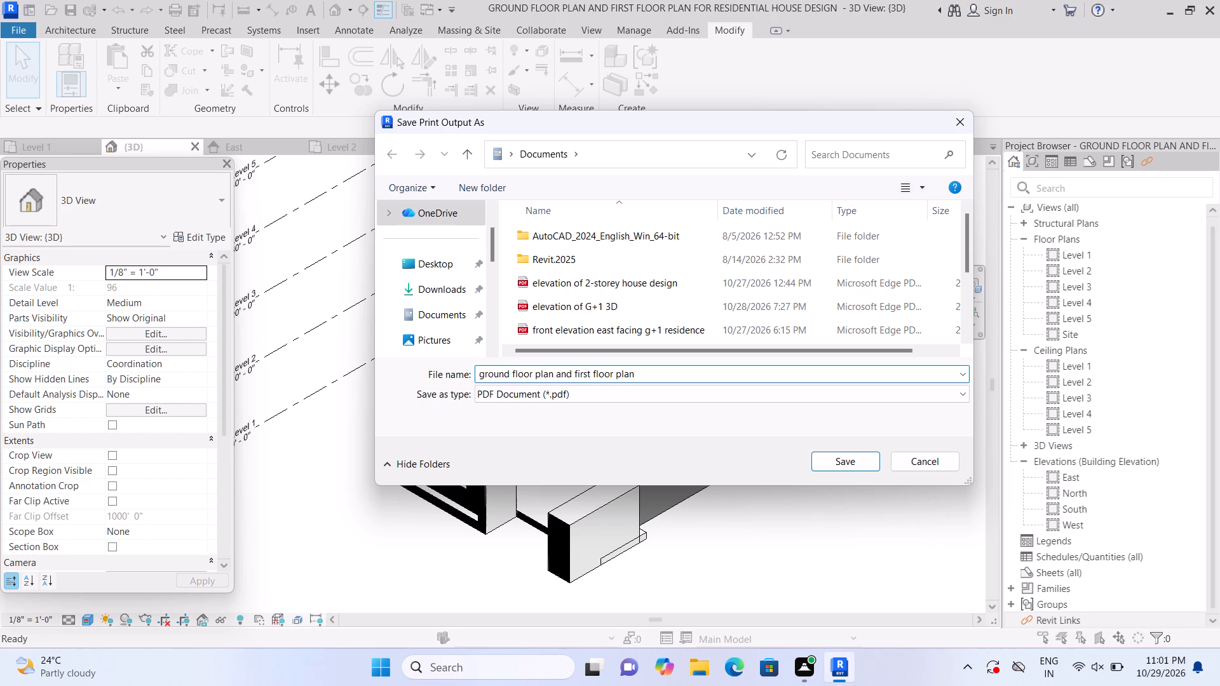
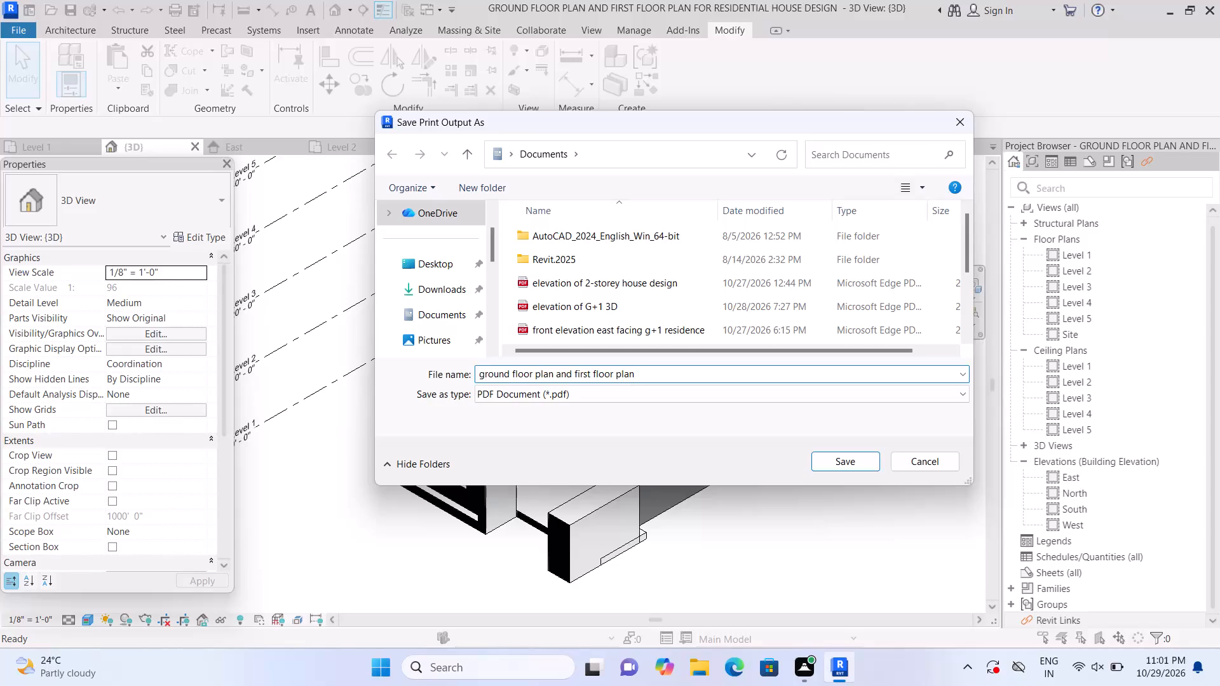
# Extend the PDF file name to "ground floor plan and first floor plan for residential house design" and save the print output in Documents.
pyautogui.write('for')
pyautogui.press('space')
pyautogui.write('res')
pyautogui.write('iden')
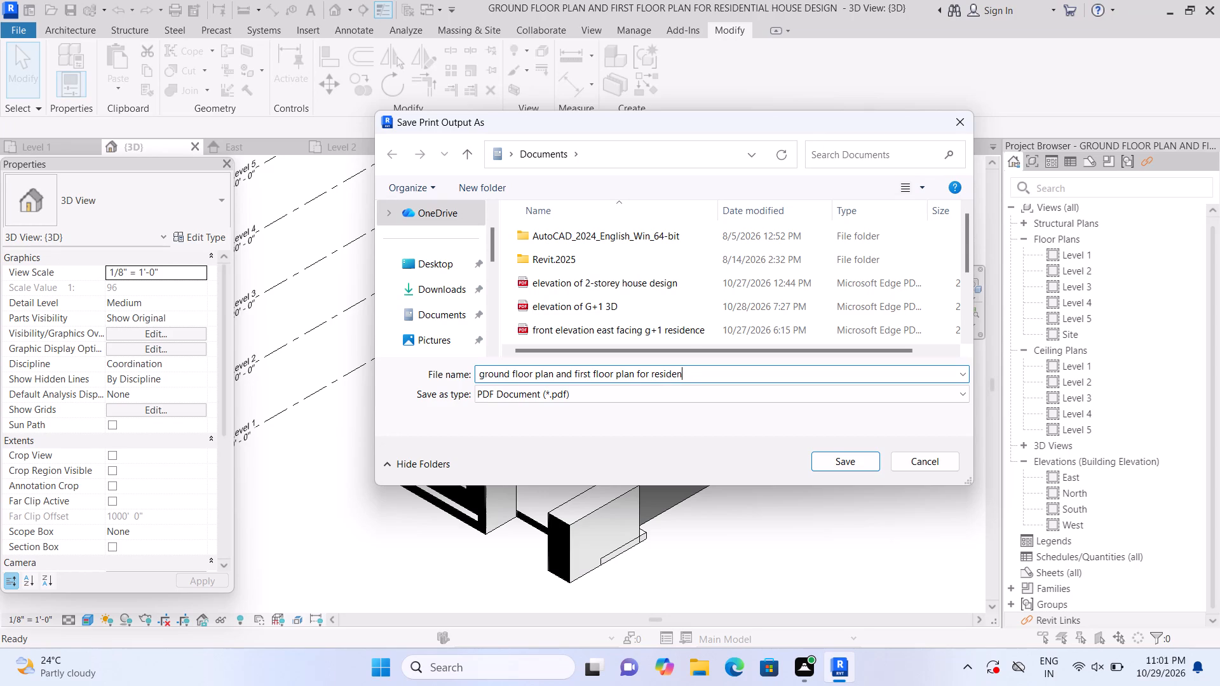
pyautogui.write('tial')
pyautogui.press('space')
pyautogui.write('house')
pyautogui.press('space')
pyautogui.write('desi')
pyautogui.write('gn')
pyautogui.click(833, 464)
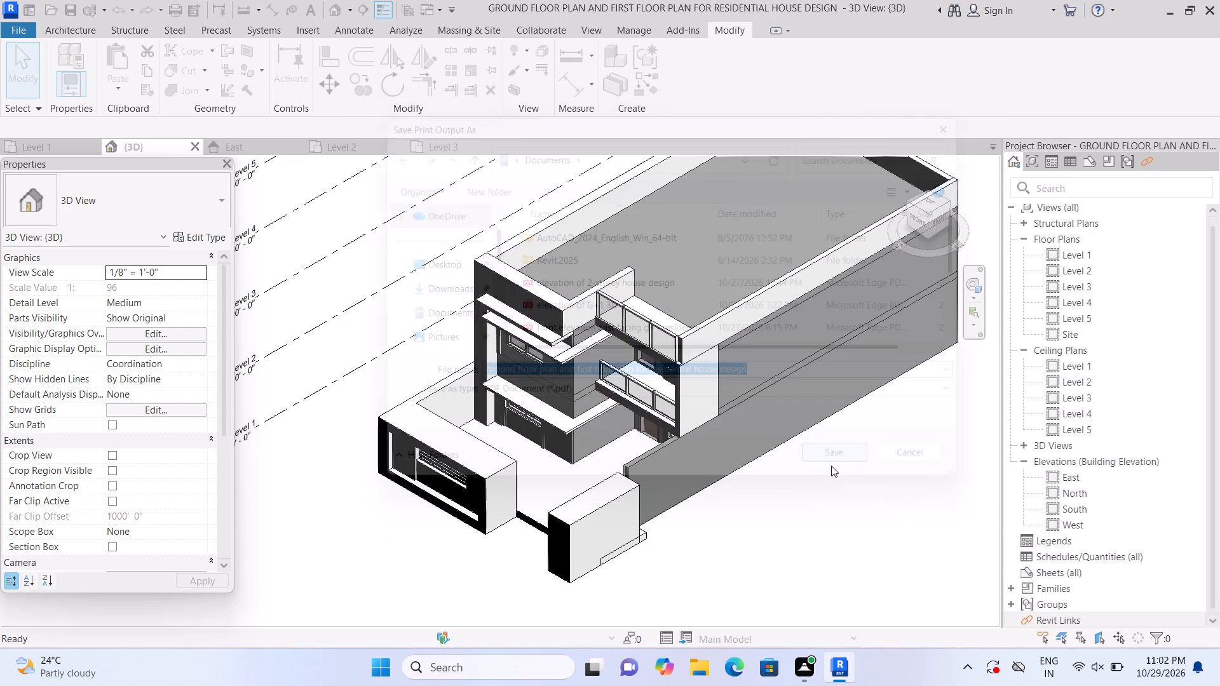